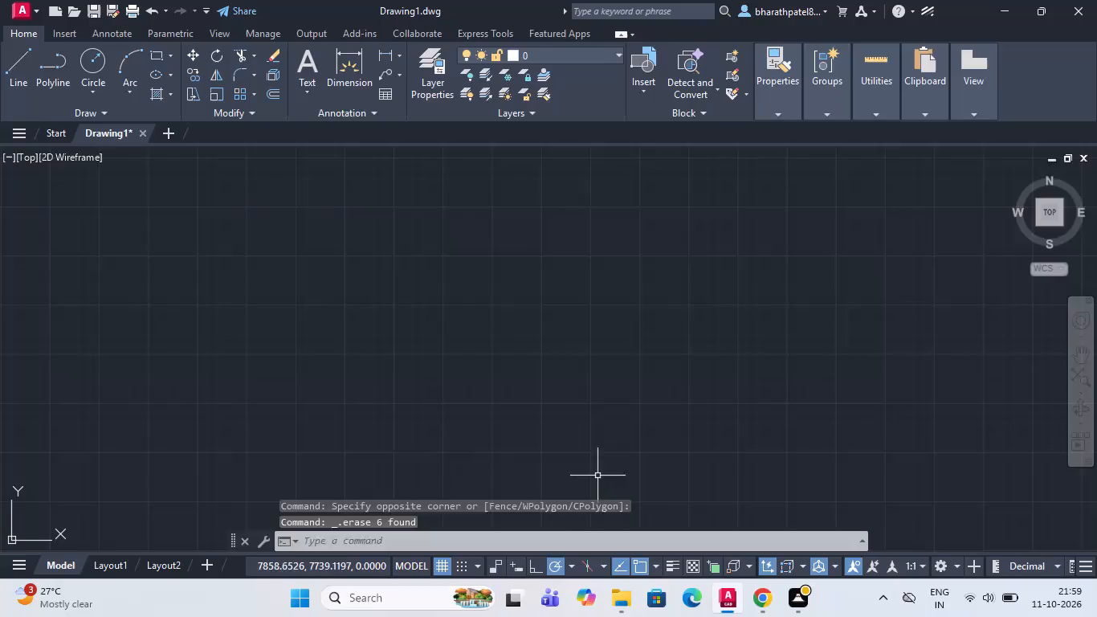
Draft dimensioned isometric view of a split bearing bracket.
Turn on command log file recording with LOGFILEON and check the command history.
{"action": "left_click", "coordinate": [574, 540]}
{"action": "type", "text": "lo"}
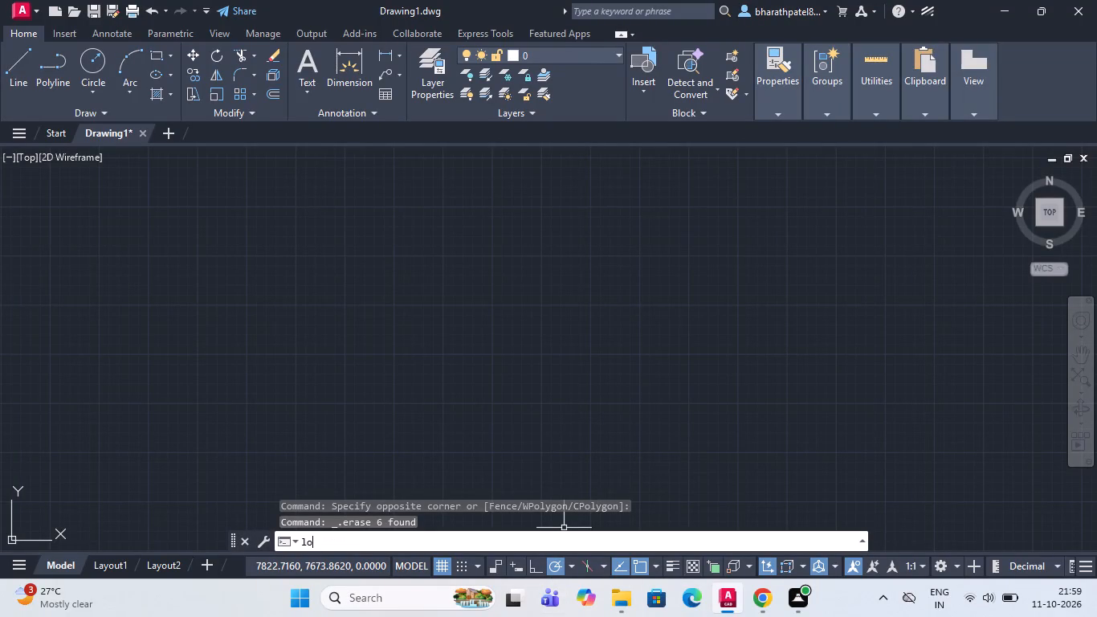
{"action": "key", "text": "g"}
{"action": "key", "text": "Return"}
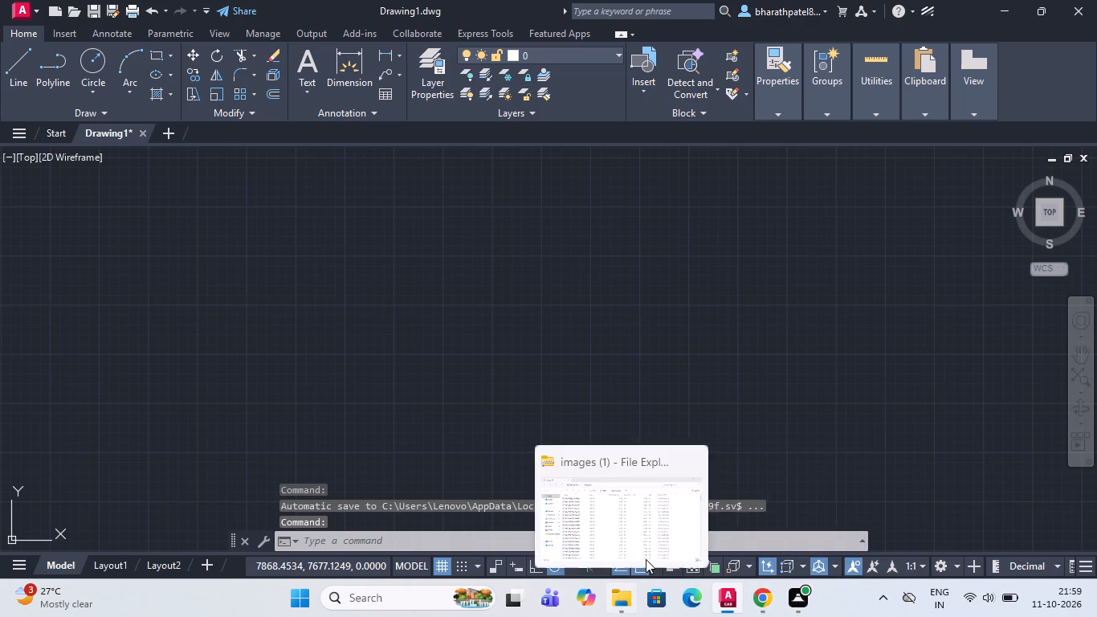
{"action": "left_click", "coordinate": [860, 539]}
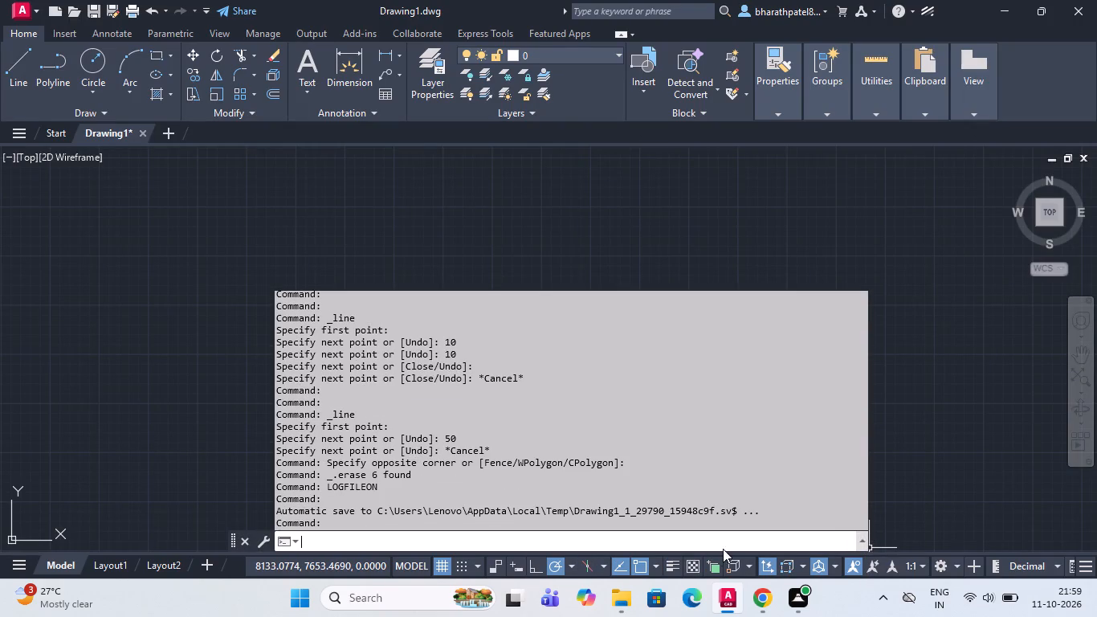
{"action": "left_click", "coordinate": [951, 438]}
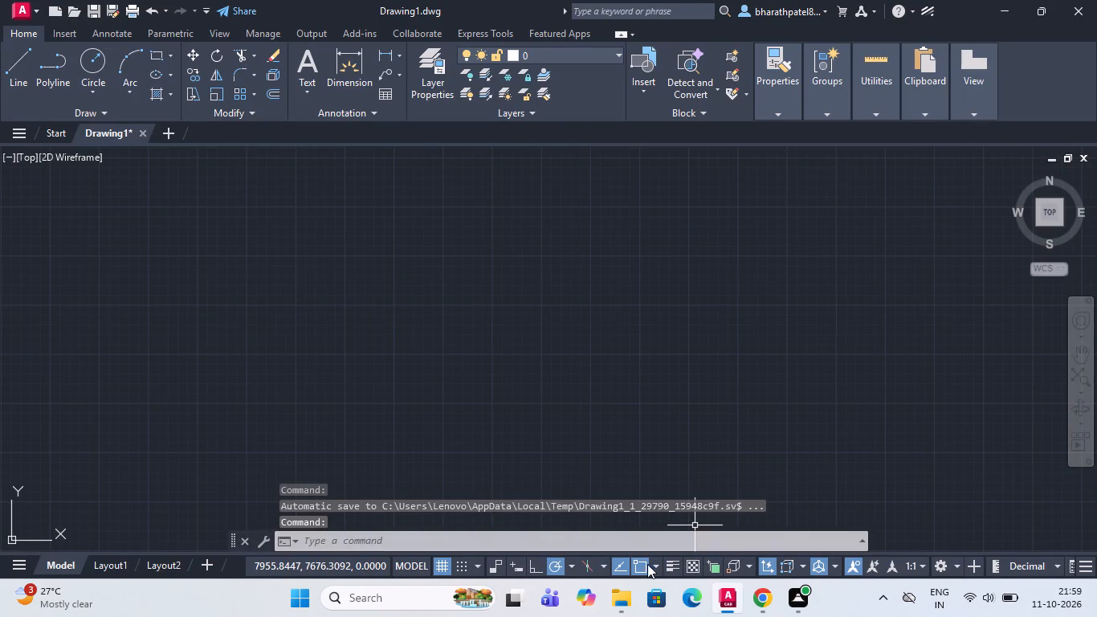
Turn on isometric drafting with the left isoplane.
{"action": "left_click", "coordinate": [638, 539]}
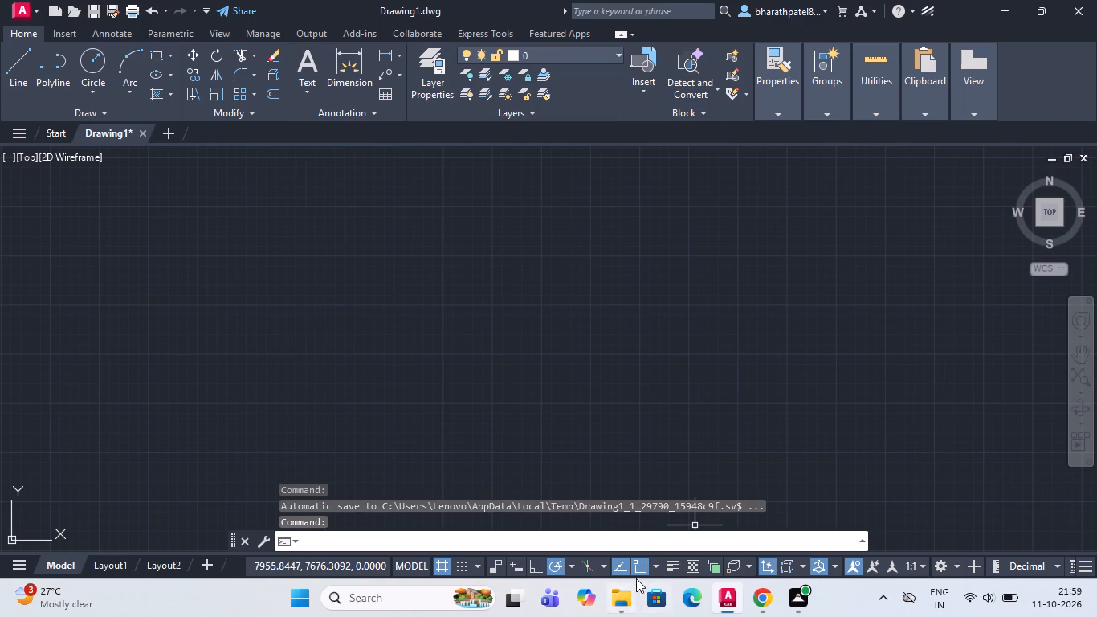
{"action": "left_click", "coordinate": [585, 566]}
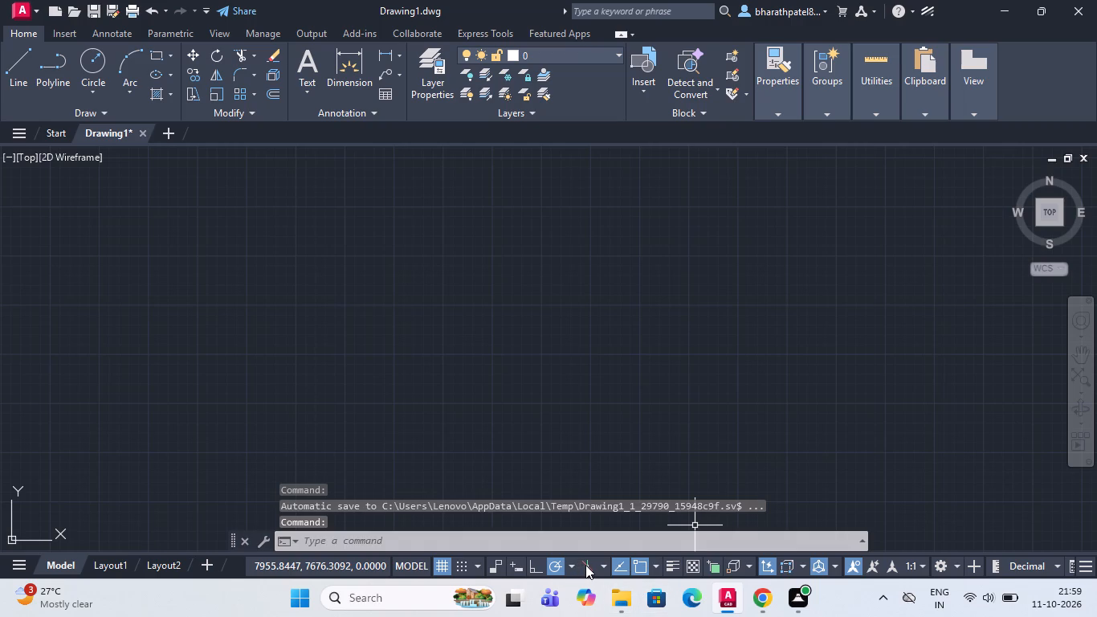
{"action": "left_click", "coordinate": [585, 564]}
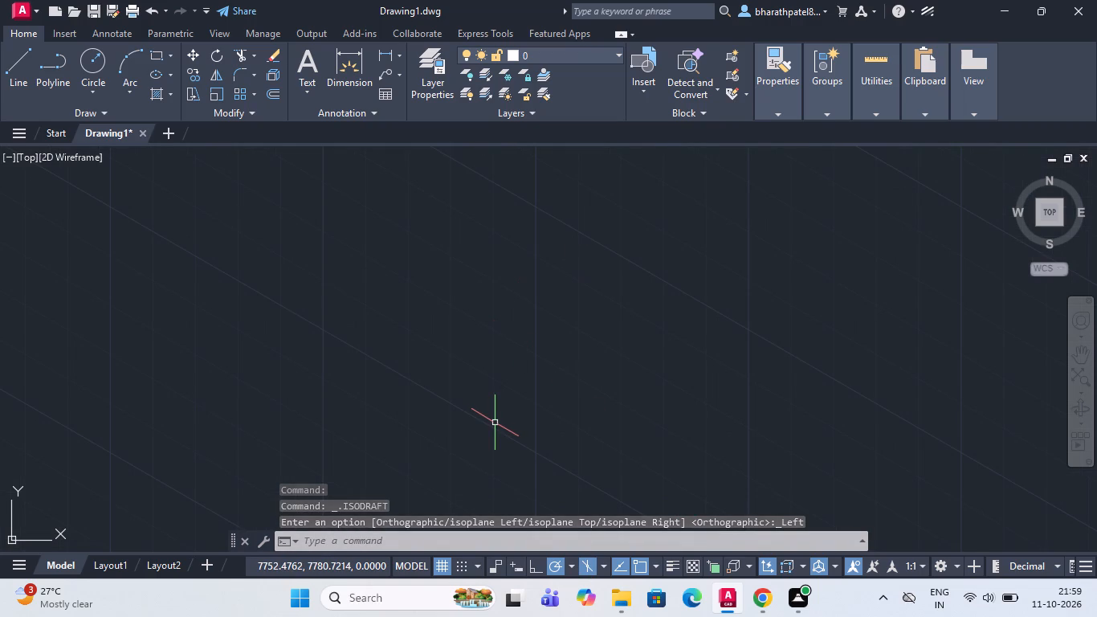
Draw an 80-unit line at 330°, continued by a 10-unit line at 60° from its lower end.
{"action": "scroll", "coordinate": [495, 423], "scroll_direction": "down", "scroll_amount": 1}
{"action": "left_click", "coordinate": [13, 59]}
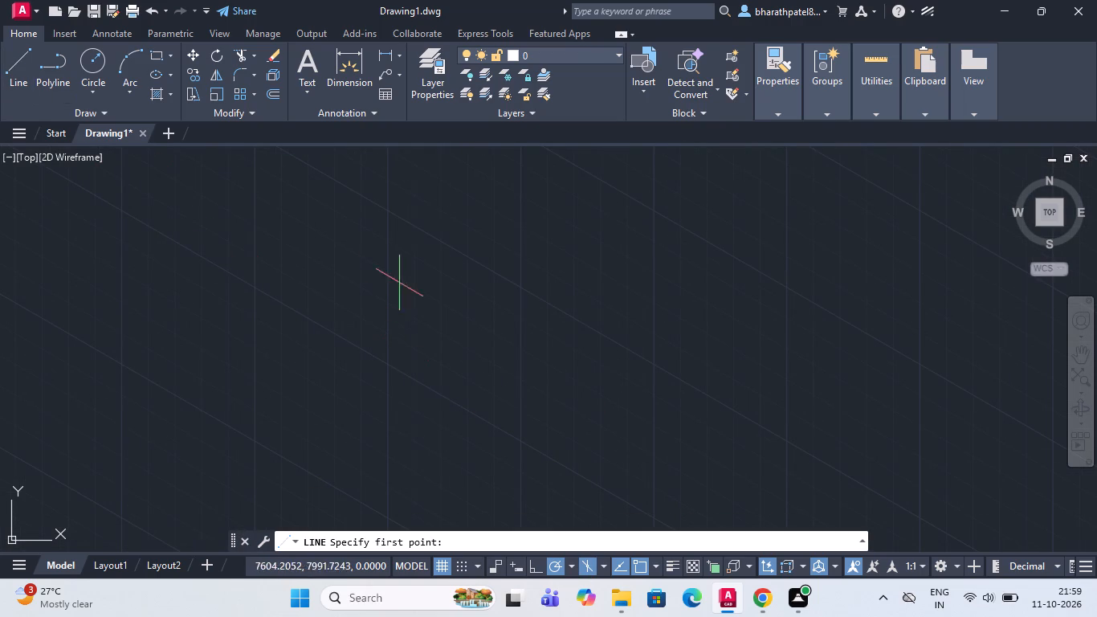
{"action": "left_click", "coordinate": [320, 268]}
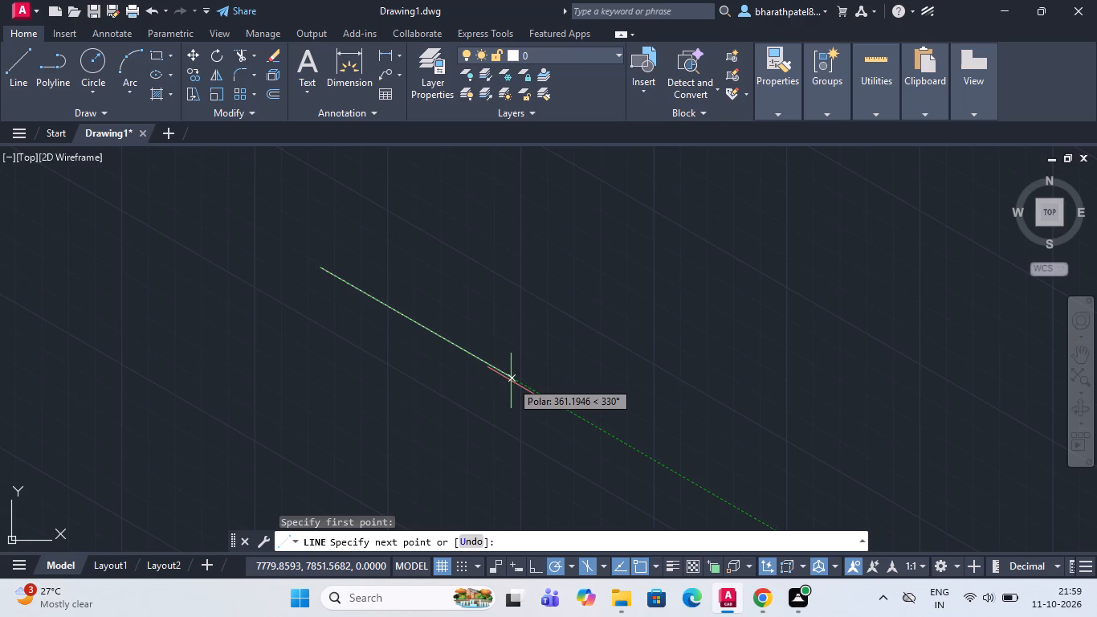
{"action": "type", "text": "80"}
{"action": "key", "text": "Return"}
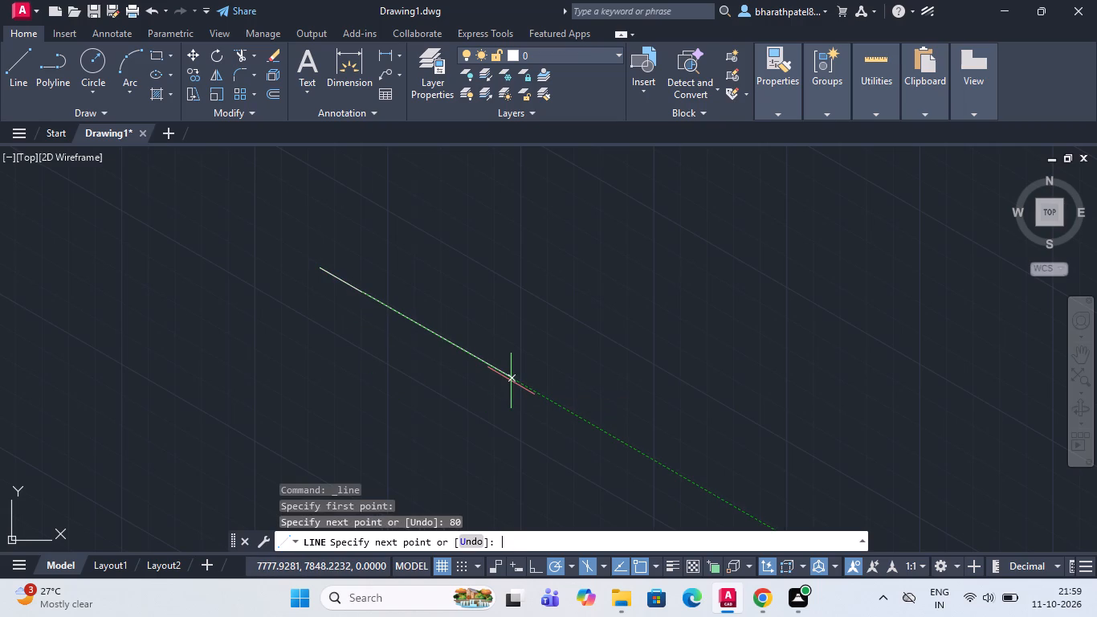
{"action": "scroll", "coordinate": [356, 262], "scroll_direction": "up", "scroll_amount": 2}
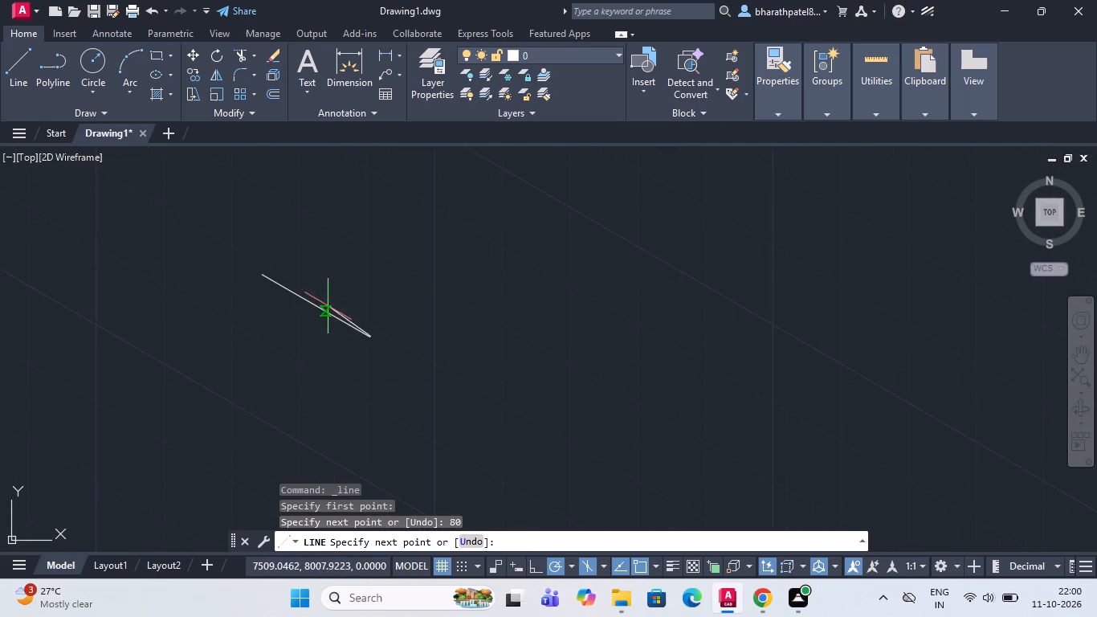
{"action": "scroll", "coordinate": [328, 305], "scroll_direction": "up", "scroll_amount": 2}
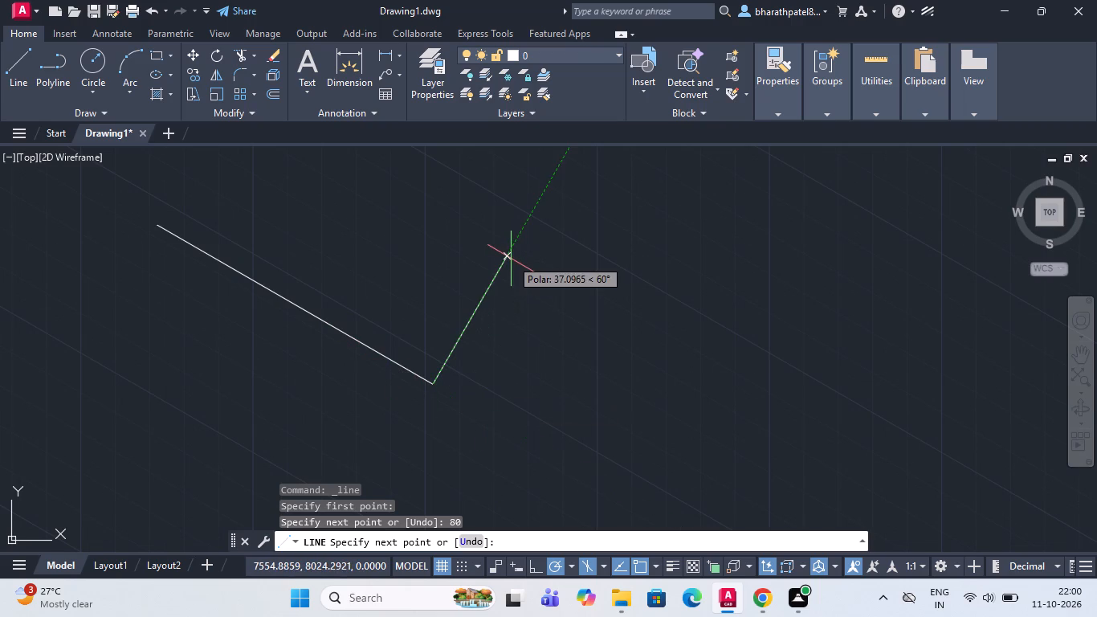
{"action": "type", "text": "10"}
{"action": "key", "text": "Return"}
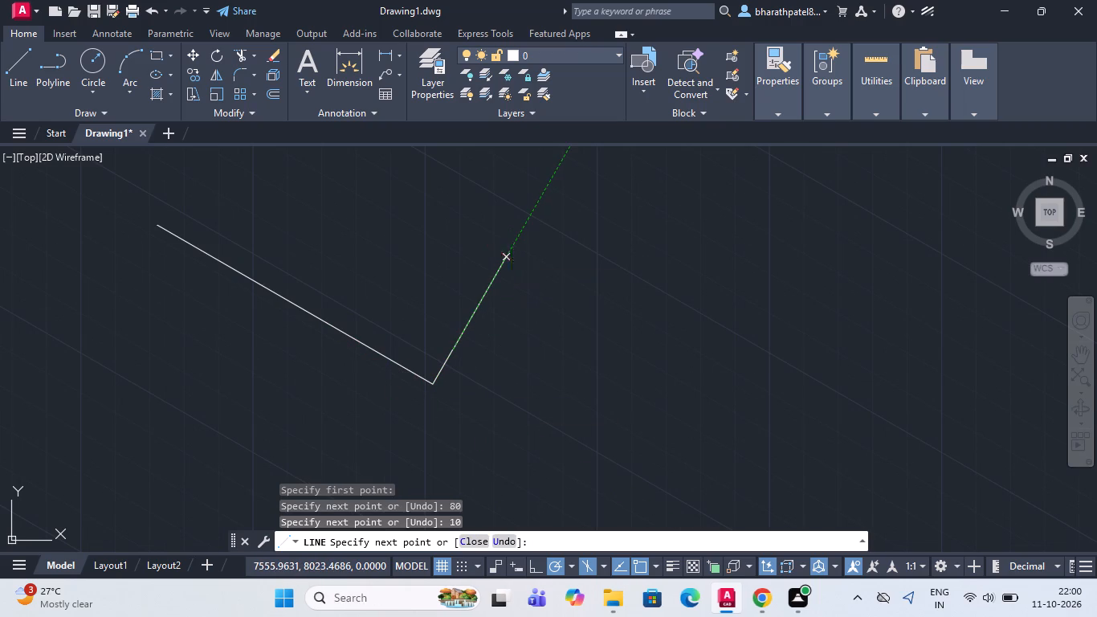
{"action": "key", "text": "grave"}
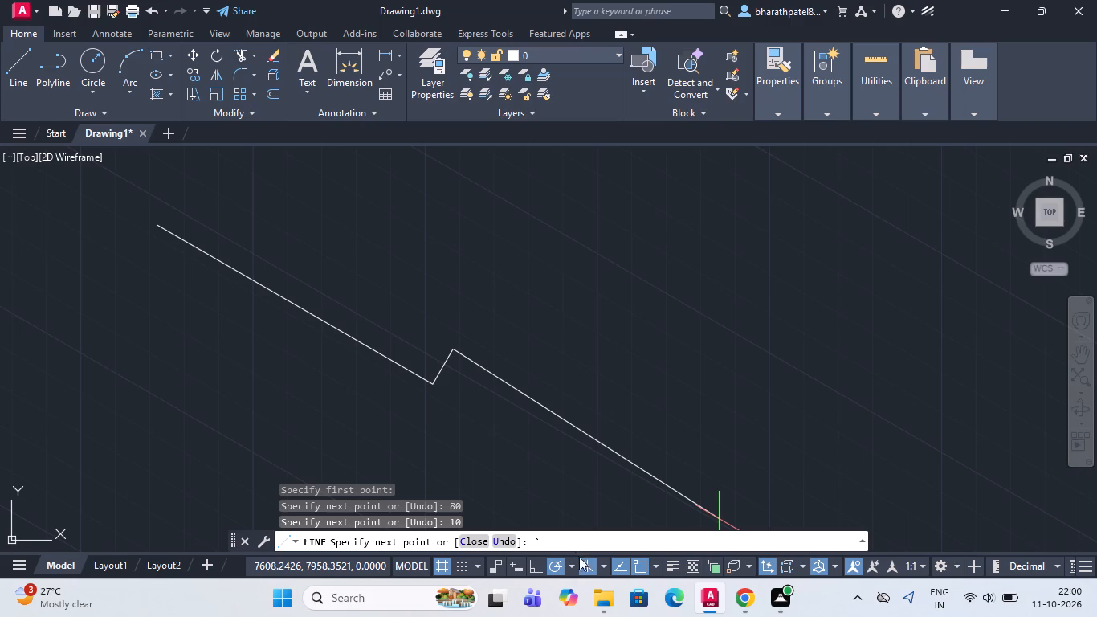
Switch the isometric drafting plane to Isoplane Top and end the unfinished line.
{"action": "left_click", "coordinate": [608, 566]}
{"action": "left_click", "coordinate": [610, 517]}
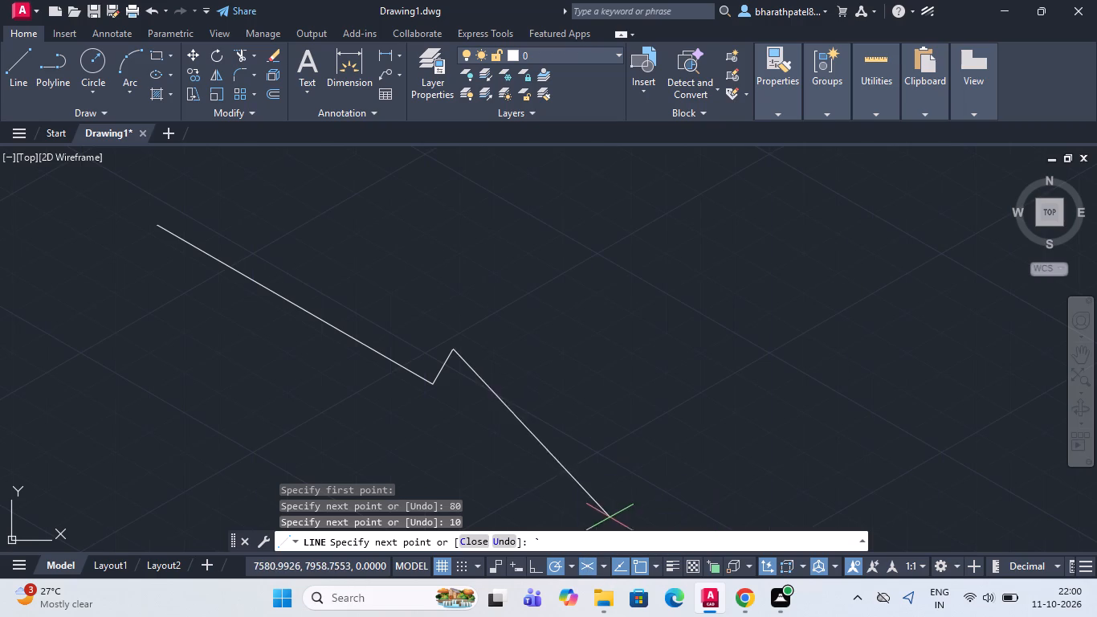
{"action": "key", "text": "Escape"}
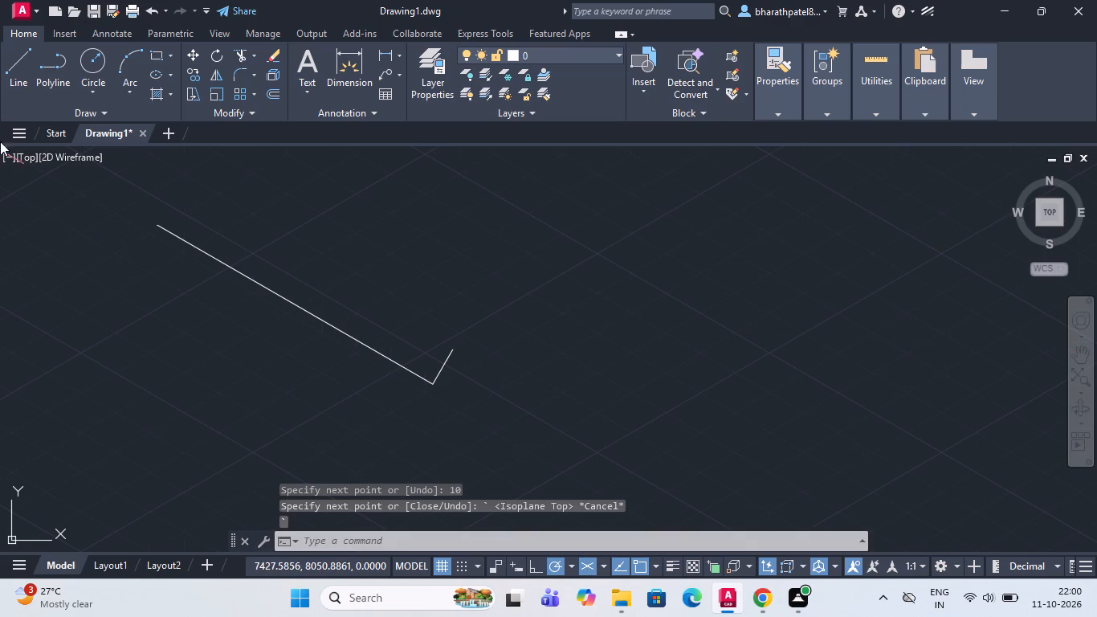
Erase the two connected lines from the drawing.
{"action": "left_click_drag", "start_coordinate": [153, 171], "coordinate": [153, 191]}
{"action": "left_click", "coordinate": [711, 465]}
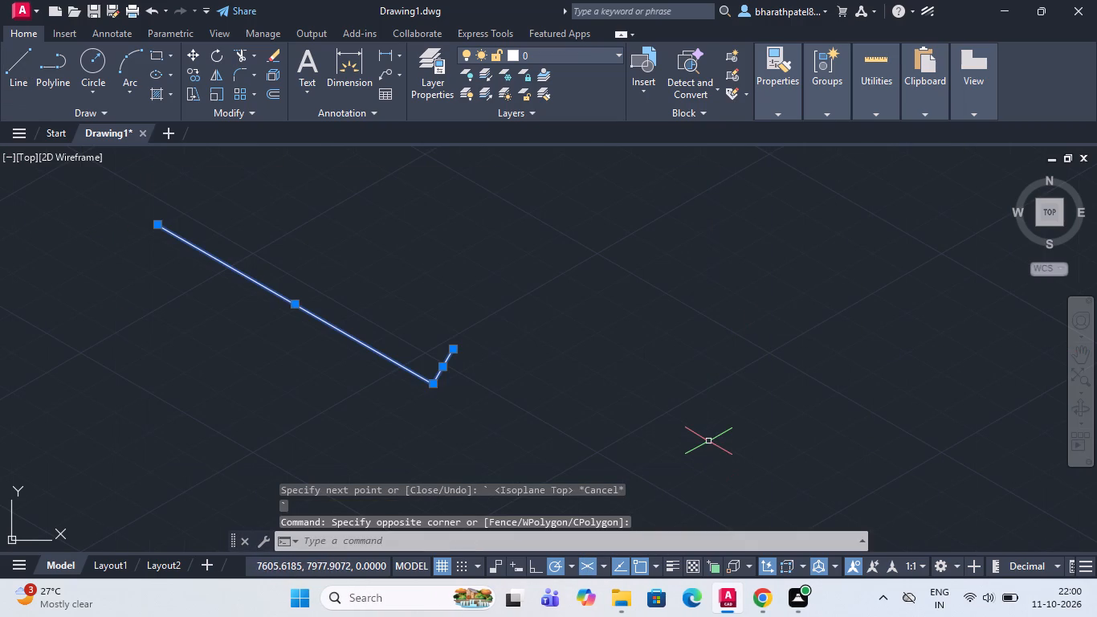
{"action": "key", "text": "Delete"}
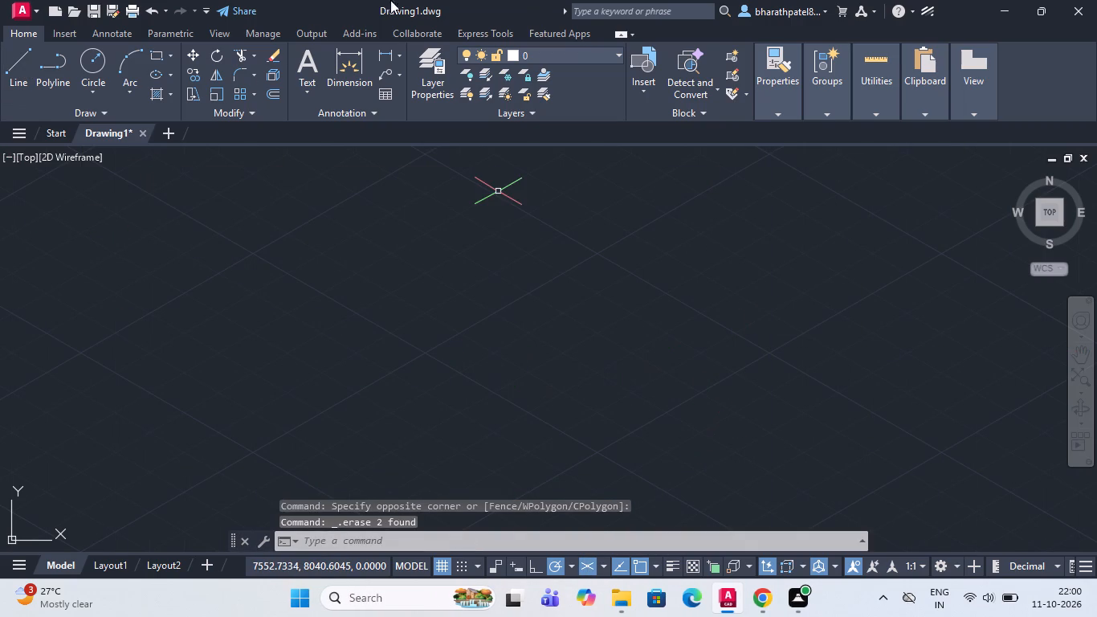
Draw an 80-unit line at 330°, continued by a 10-unit line at 30° from its lower end.
{"action": "left_click", "coordinate": [24, 60]}
{"action": "left_click", "coordinate": [201, 241]}
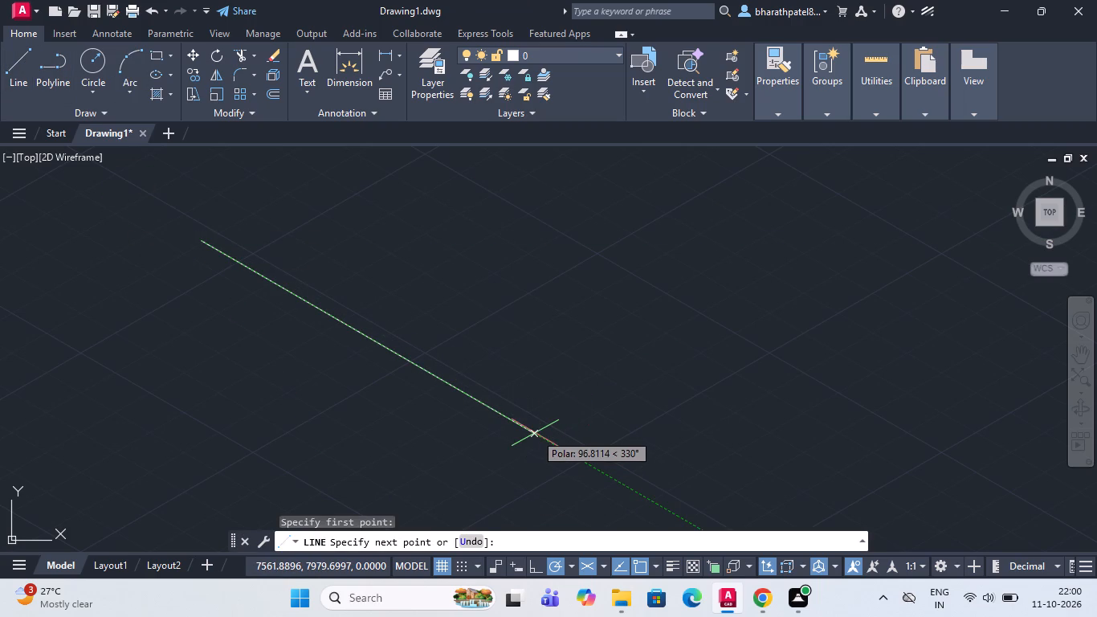
{"action": "key", "text": "3"}
{"action": "key", "text": "BackSpace"}
{"action": "type", "text": "80"}
{"action": "key", "text": "Return"}
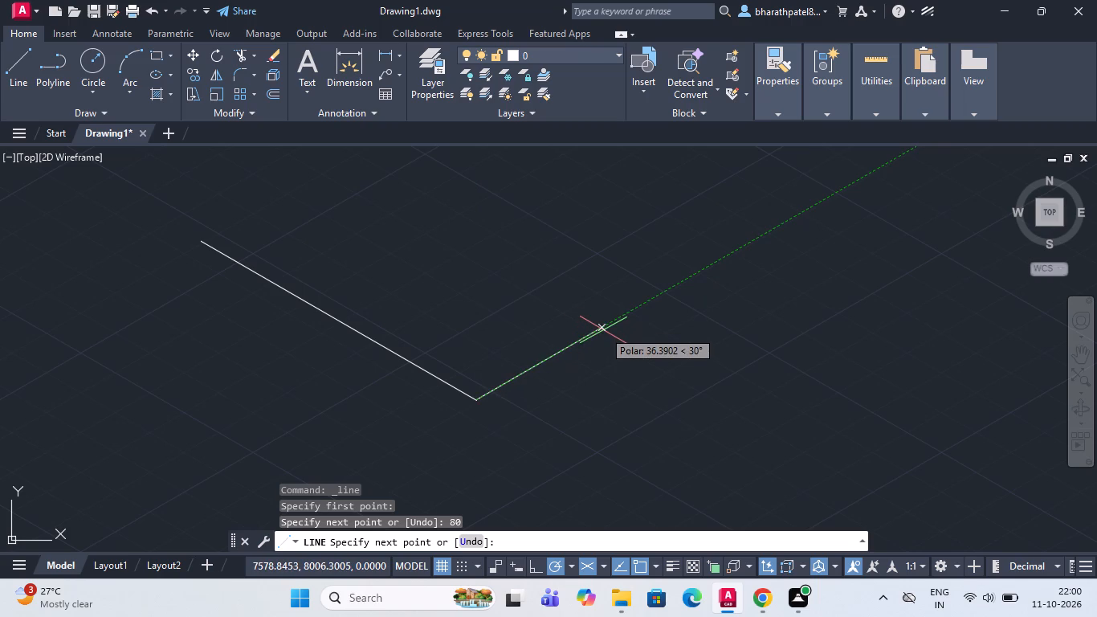
{"action": "type", "text": "10"}
{"action": "key", "text": "Return"}
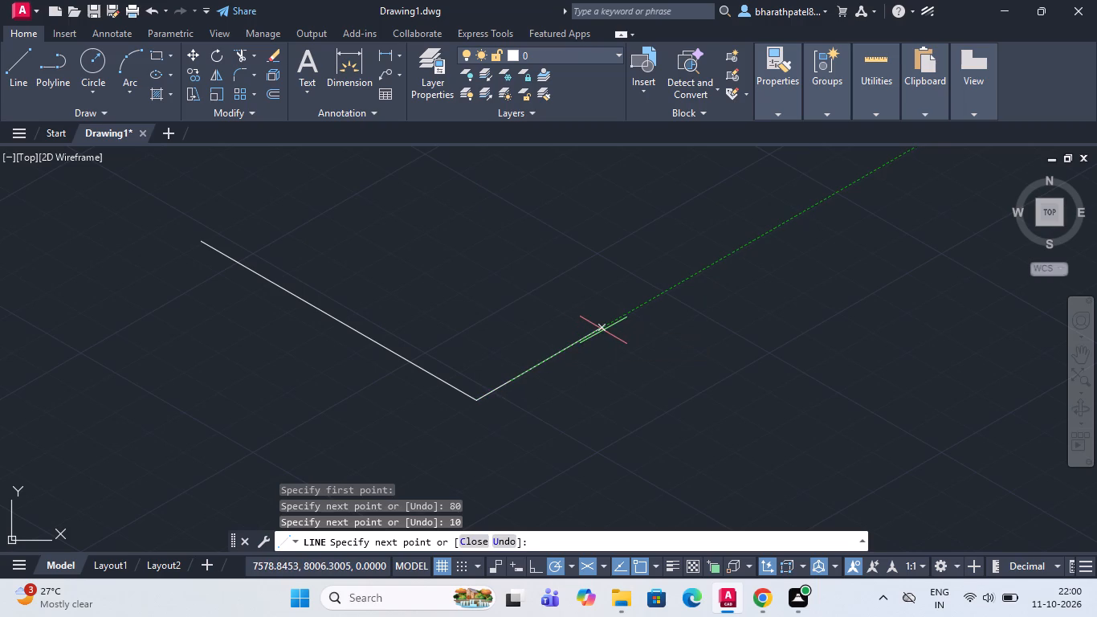
{"action": "key", "text": "Escape"}
Complete a 10 by 10 isometric square from the corner of the two lines with 10-unit segments at 330°, 30° and 150°.
{"action": "left_click", "coordinate": [4, 75]}
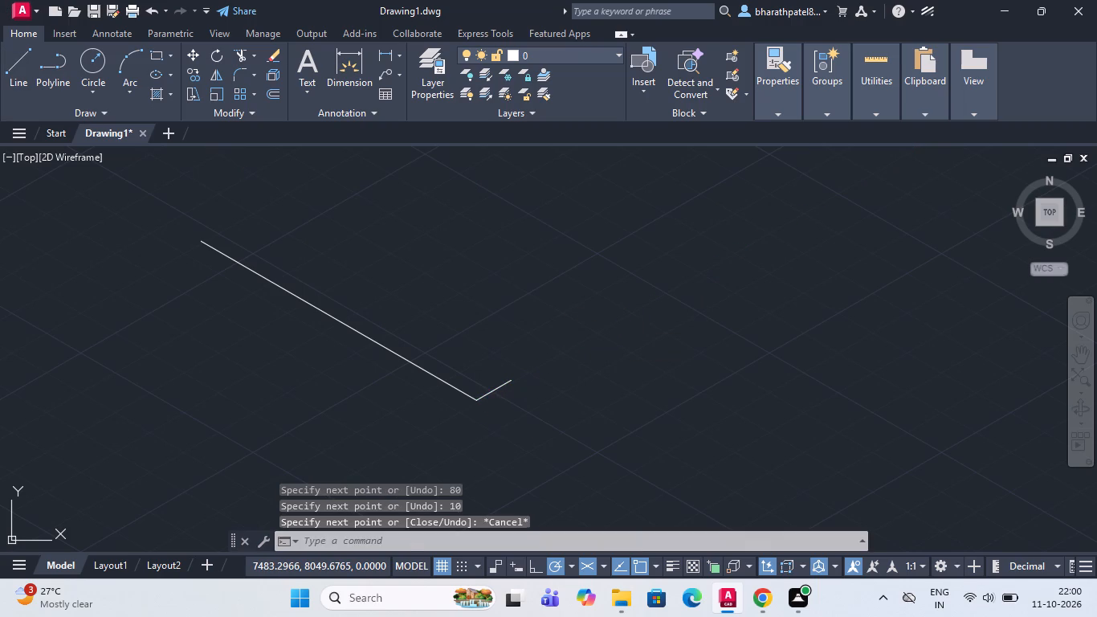
{"action": "left_click", "coordinate": [475, 400]}
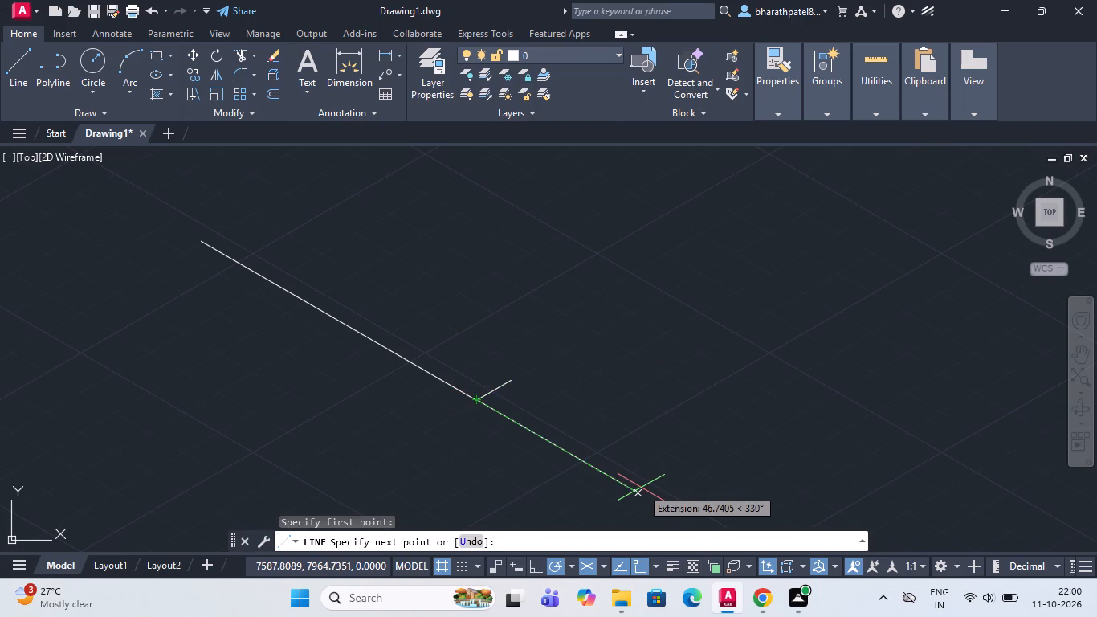
{"action": "type", "text": "10"}
{"action": "key", "text": "Return"}
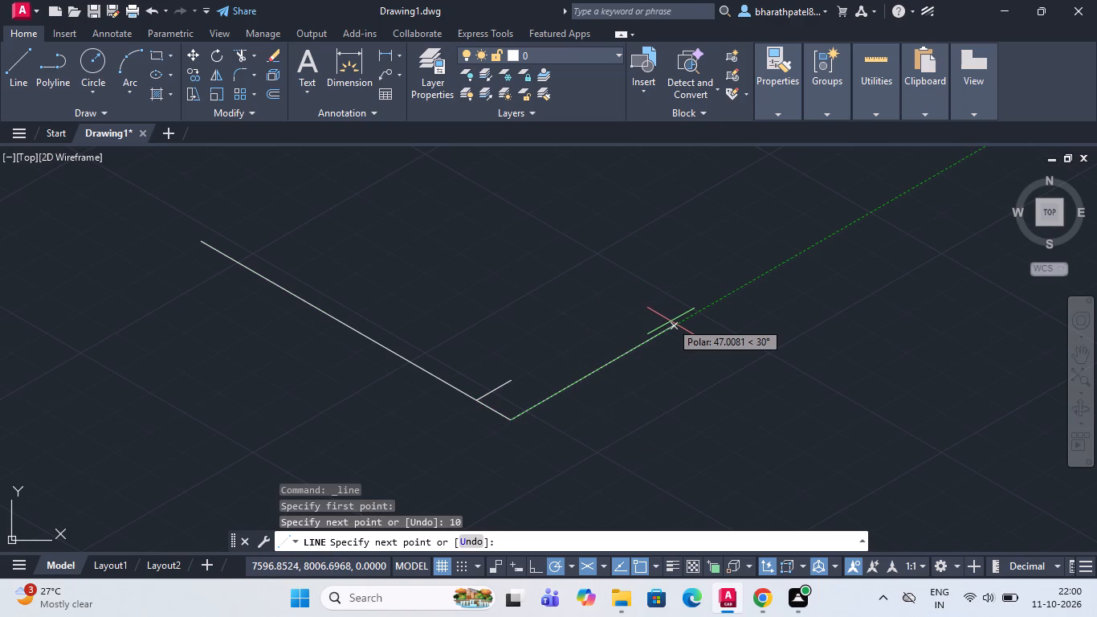
{"action": "type", "text": "10"}
{"action": "key", "text": "Return"}
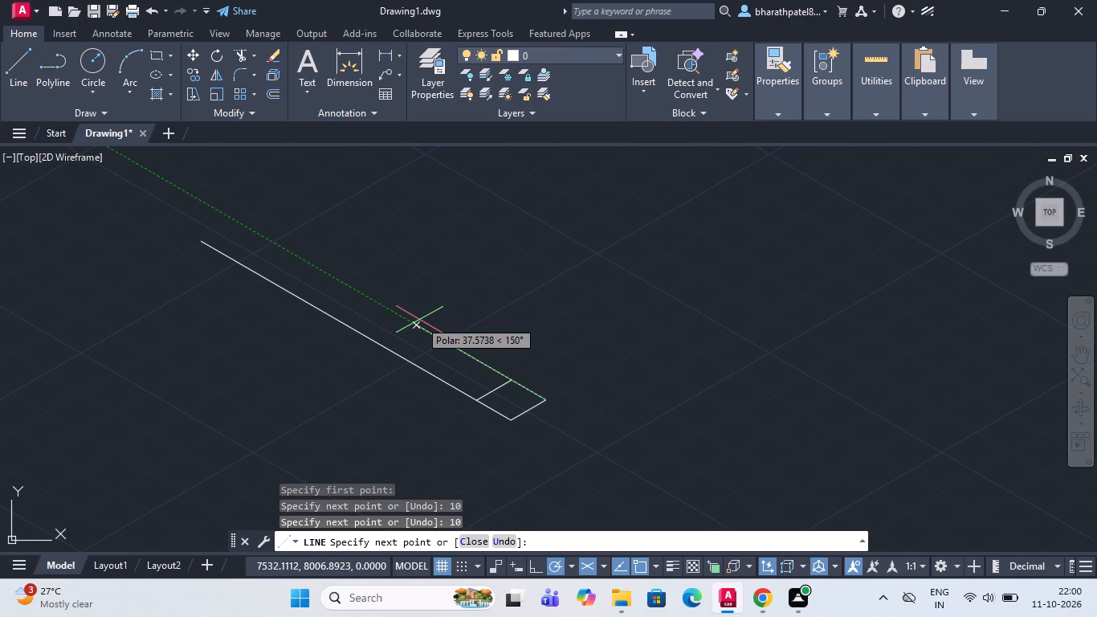
{"action": "key", "text": "1"}
{"action": "key", "text": "0"}
{"action": "key", "text": "Return"}
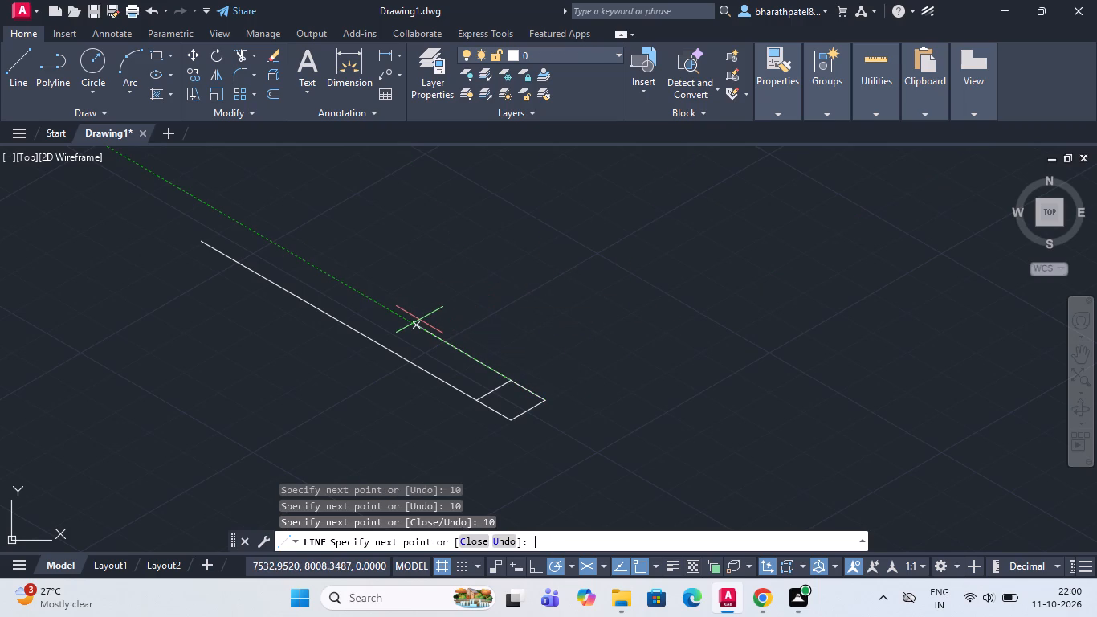
{"action": "key", "text": "Escape"}
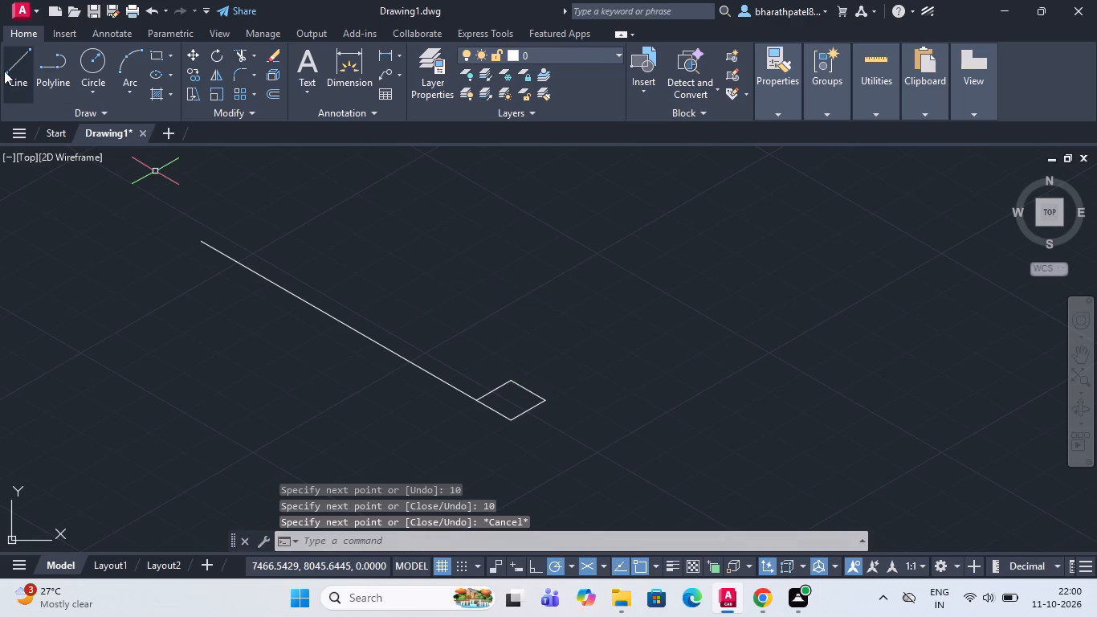
Draw a 50-unit line at 30° from the right corner of the small isometric square.
{"action": "left_click", "coordinate": [10, 67]}
{"action": "left_click", "coordinate": [544, 396]}
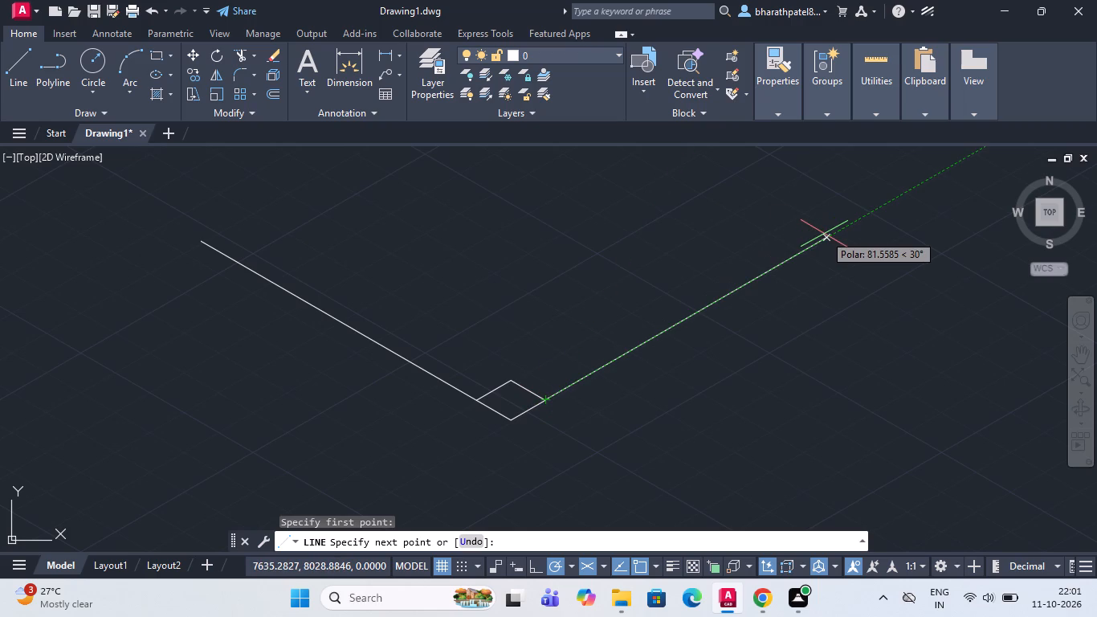
{"action": "type", "text": "50"}
{"action": "key", "text": "Return"}
{"action": "scroll", "coordinate": [757, 251], "scroll_direction": "down", "scroll_amount": 2}
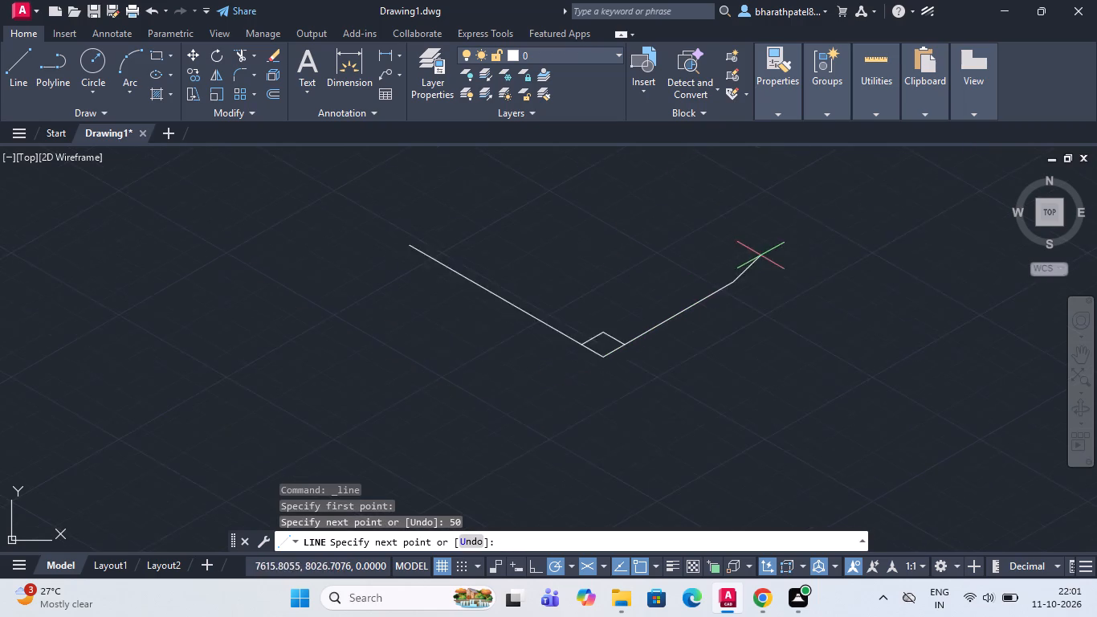
{"action": "scroll", "coordinate": [767, 215], "scroll_direction": "up", "scroll_amount": 3}
{"action": "scroll", "coordinate": [767, 215], "scroll_direction": "down", "scroll_amount": 3}
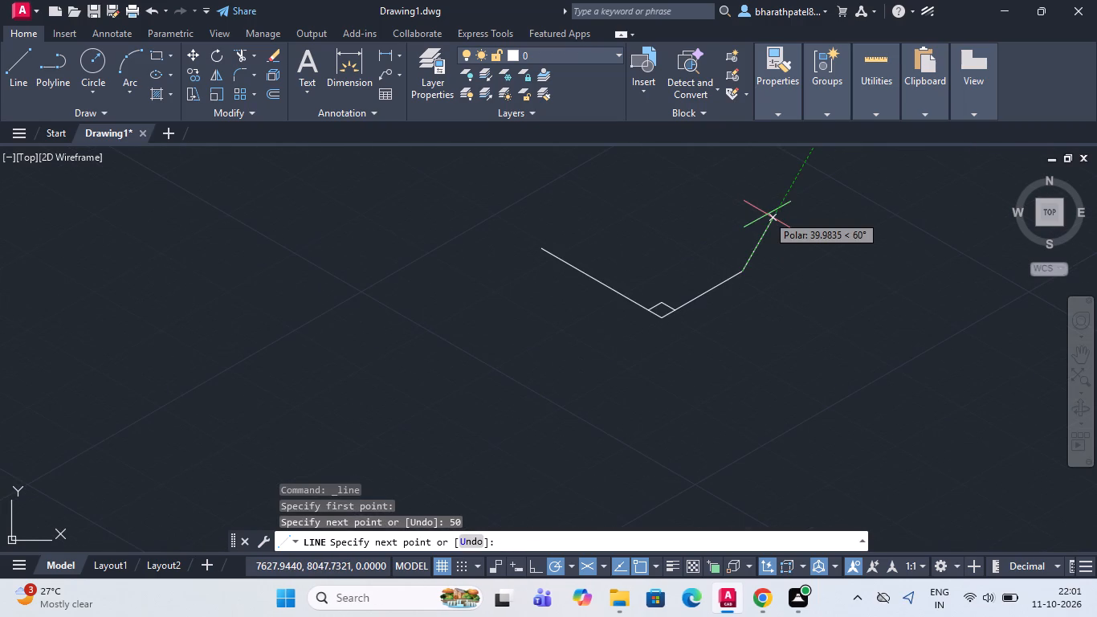
{"action": "key", "text": "Escape"}
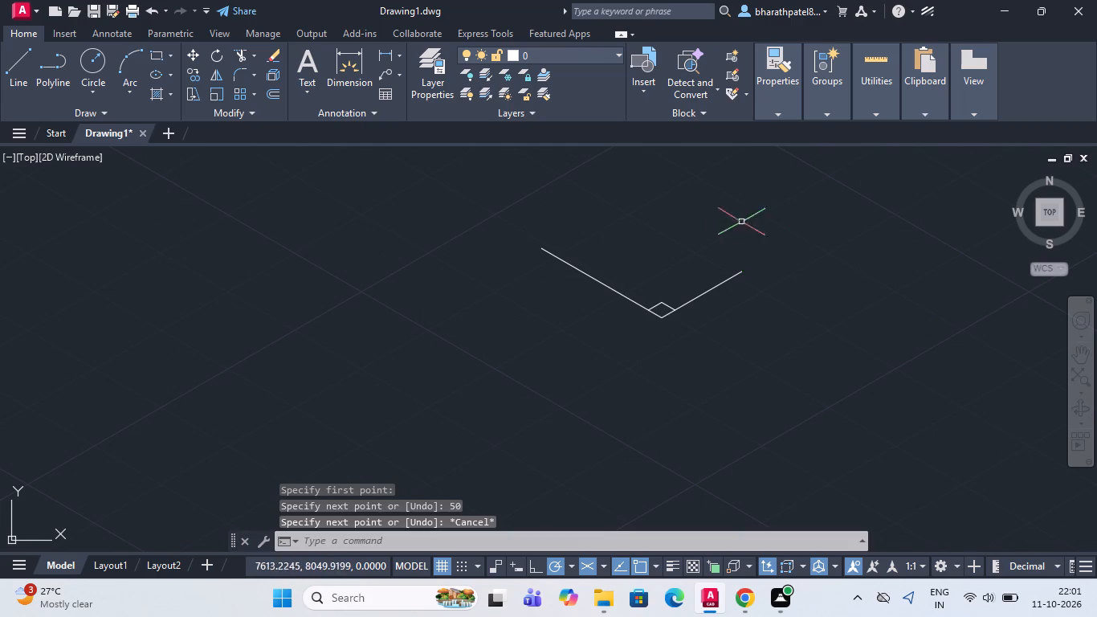
Draw a 10-unit vertical line up from the free end of the 80-unit base line, continued by an 80-unit line at 330°.
{"action": "scroll", "coordinate": [708, 241], "scroll_direction": "up", "scroll_amount": 1}
{"action": "scroll", "coordinate": [720, 247], "scroll_direction": "down", "scroll_amount": 1}
{"action": "scroll", "coordinate": [764, 233], "scroll_direction": "up", "scroll_amount": 2}
{"action": "left_click", "coordinate": [16, 67]}
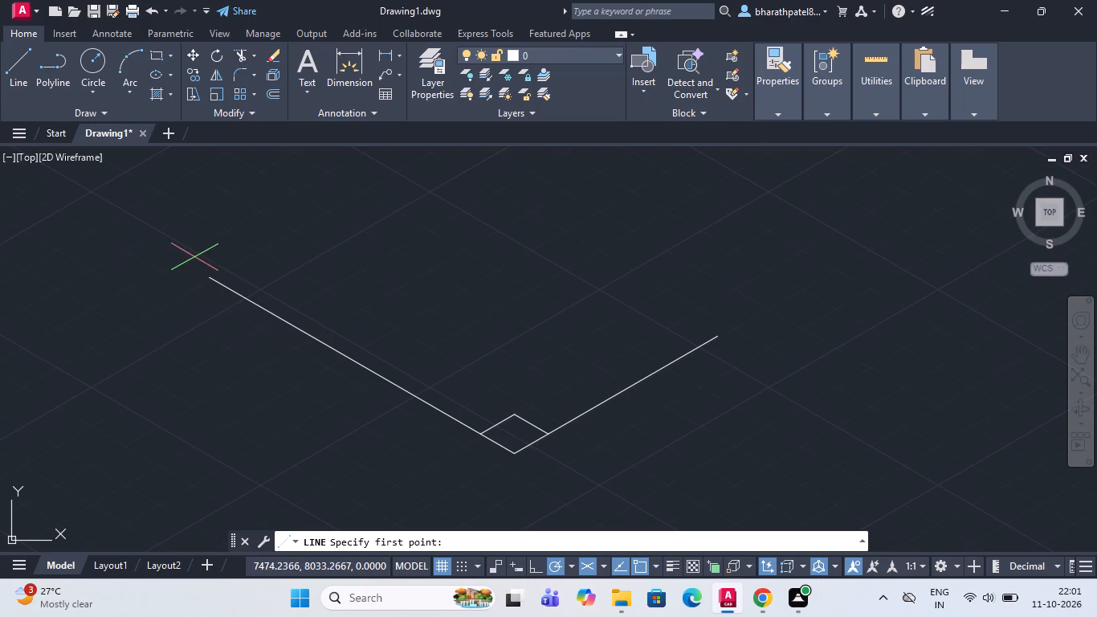
{"action": "left_click", "coordinate": [210, 276]}
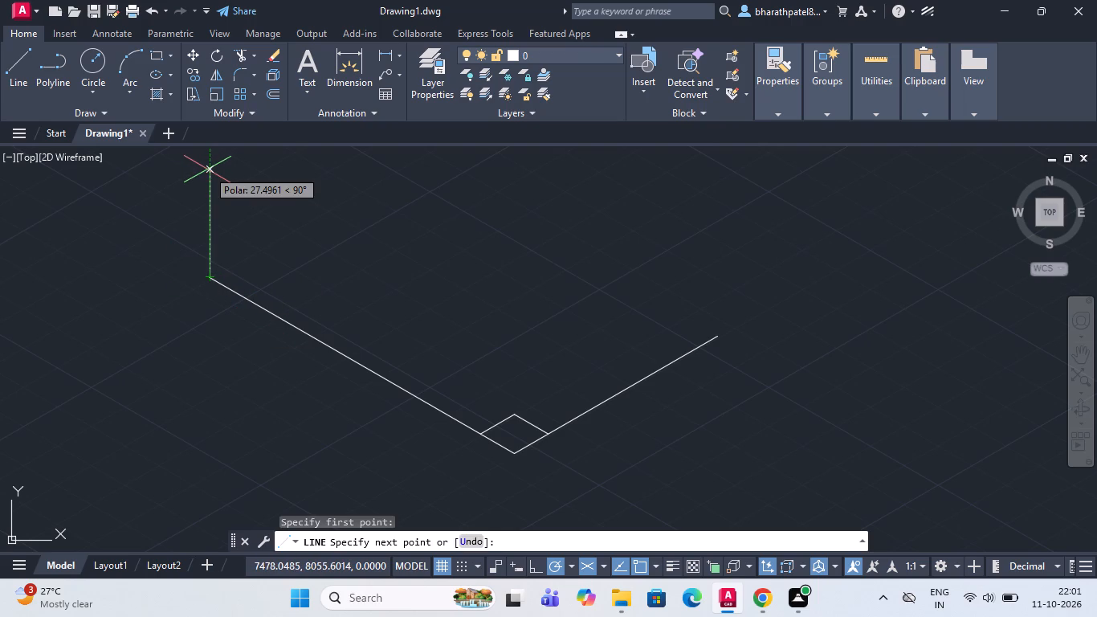
{"action": "type", "text": "10"}
{"action": "key", "text": "Return"}
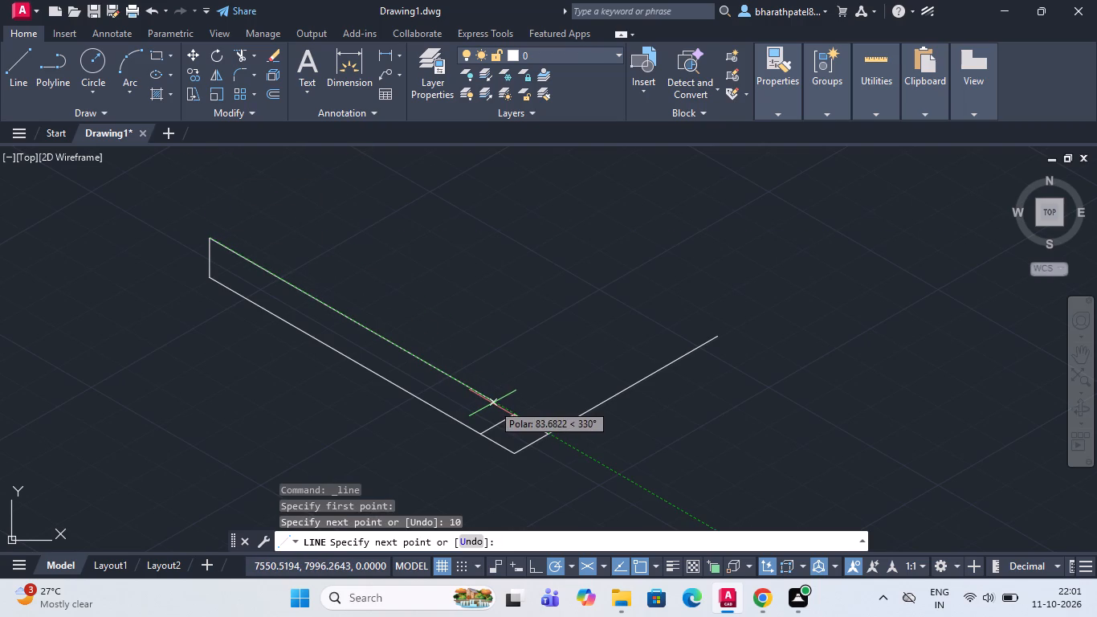
{"action": "type", "text": "80"}
{"action": "key", "text": "Return"}
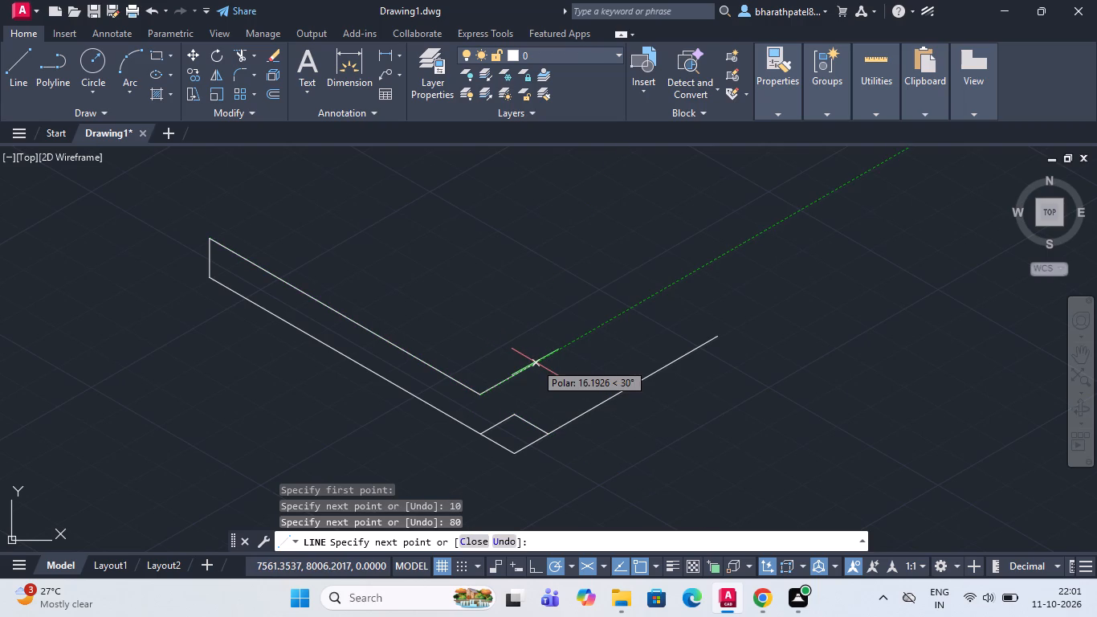
Continue the upper outline with 10-unit segments at 30° and 330°, a 50-unit segment at 30°, and a 10-unit segment at 270°.
{"action": "type", "text": "10"}
{"action": "key", "text": "Return"}
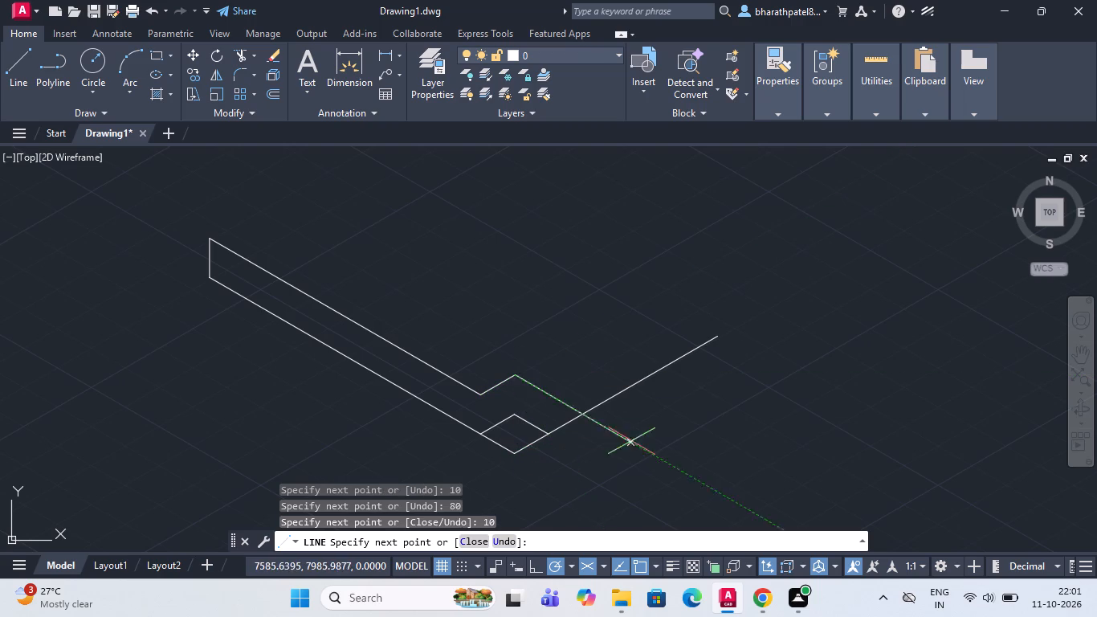
{"action": "type", "text": "10"}
{"action": "key", "text": "Return"}
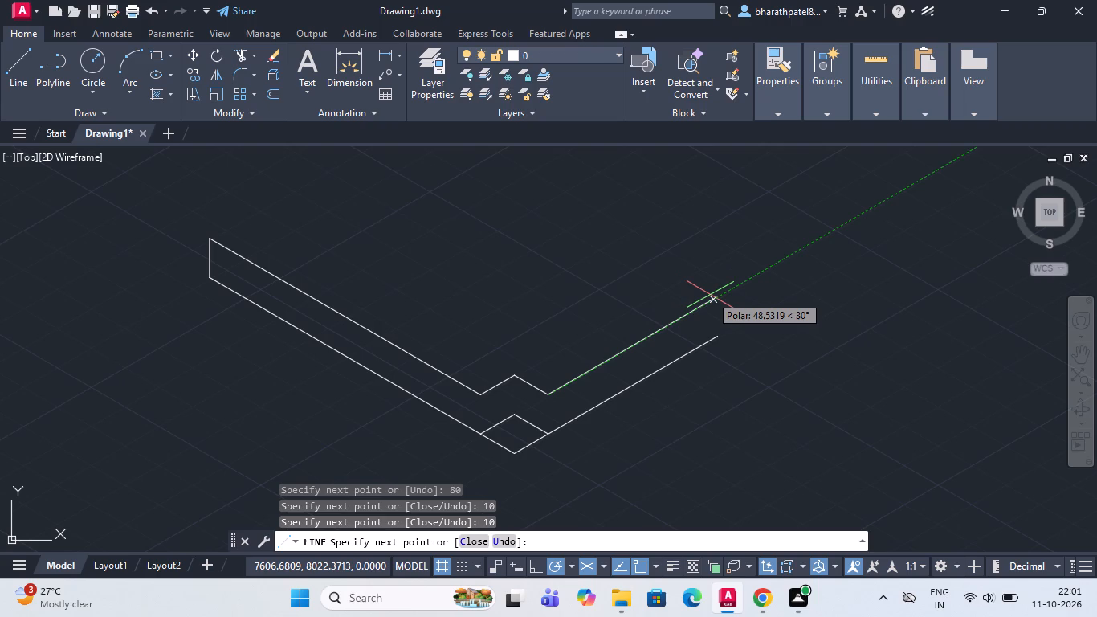
{"action": "type", "text": "50"}
{"action": "key", "text": "Return"}
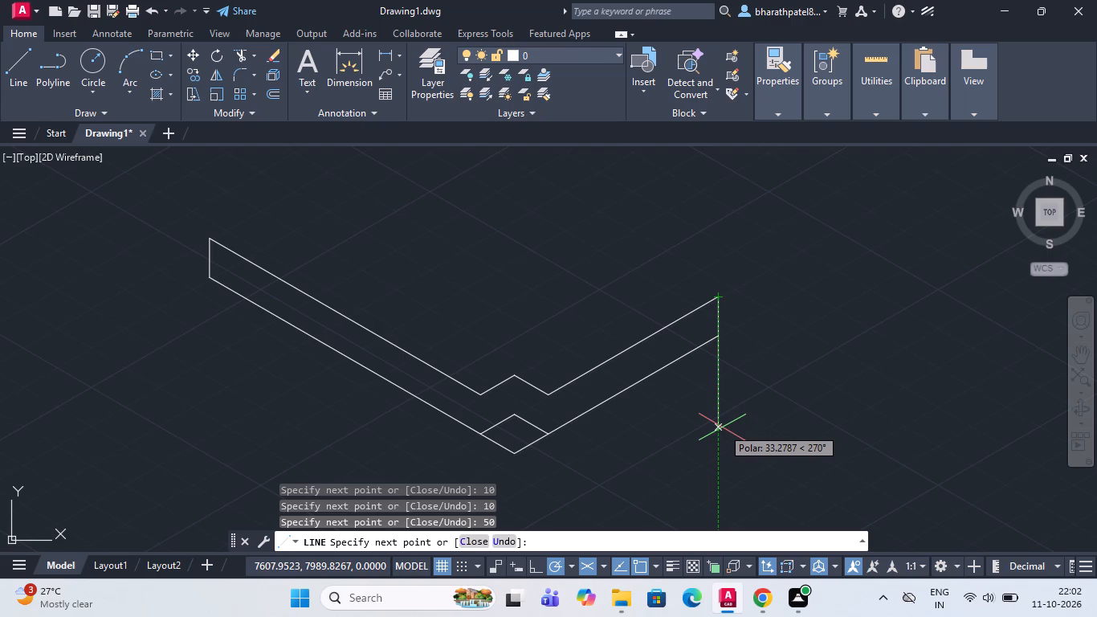
{"action": "type", "text": "10"}
{"action": "key", "text": "Return"}
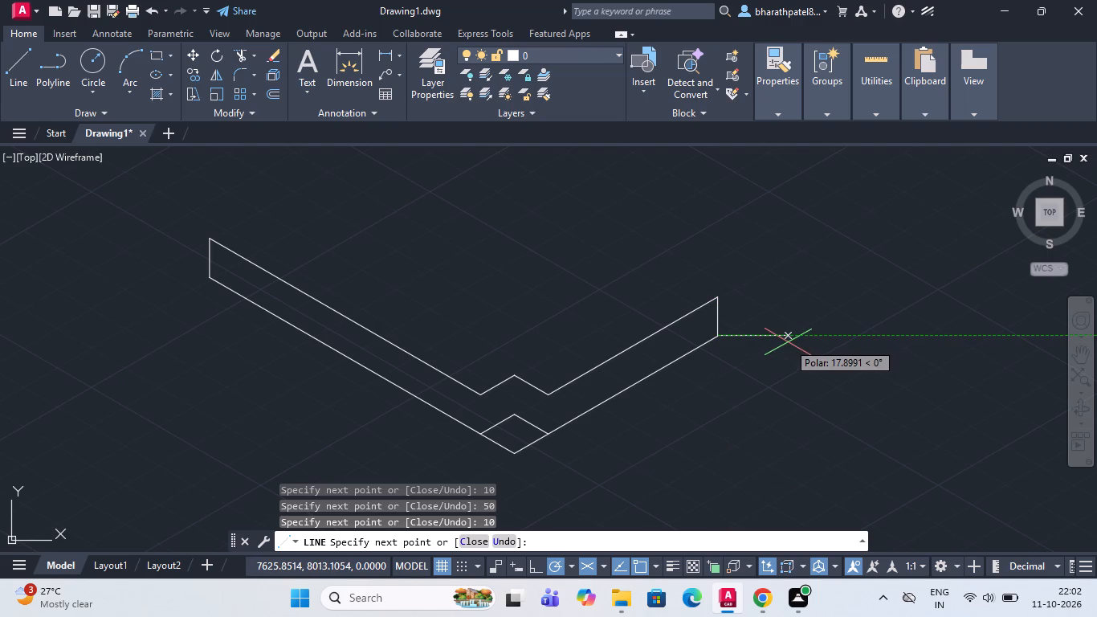
{"action": "key", "text": "Escape"}
Draw a horizontal line across the upper outline's notch, continued by a 10-unit vertical line down from its right end.
{"action": "scroll", "coordinate": [756, 378], "scroll_direction": "down", "scroll_amount": 1}
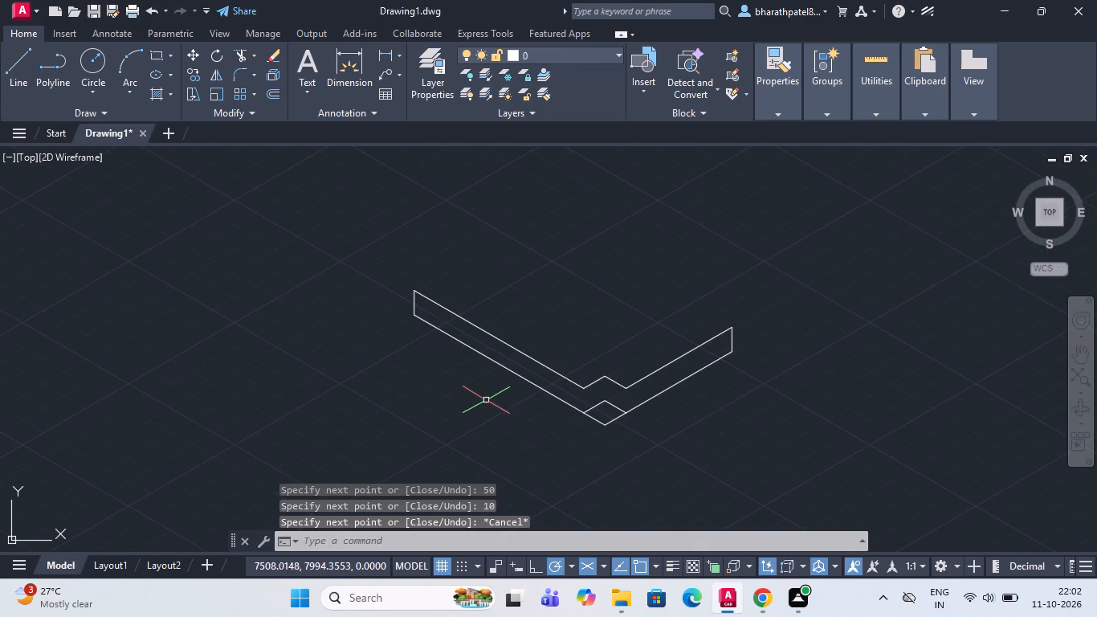
{"action": "left_click", "coordinate": [13, 66]}
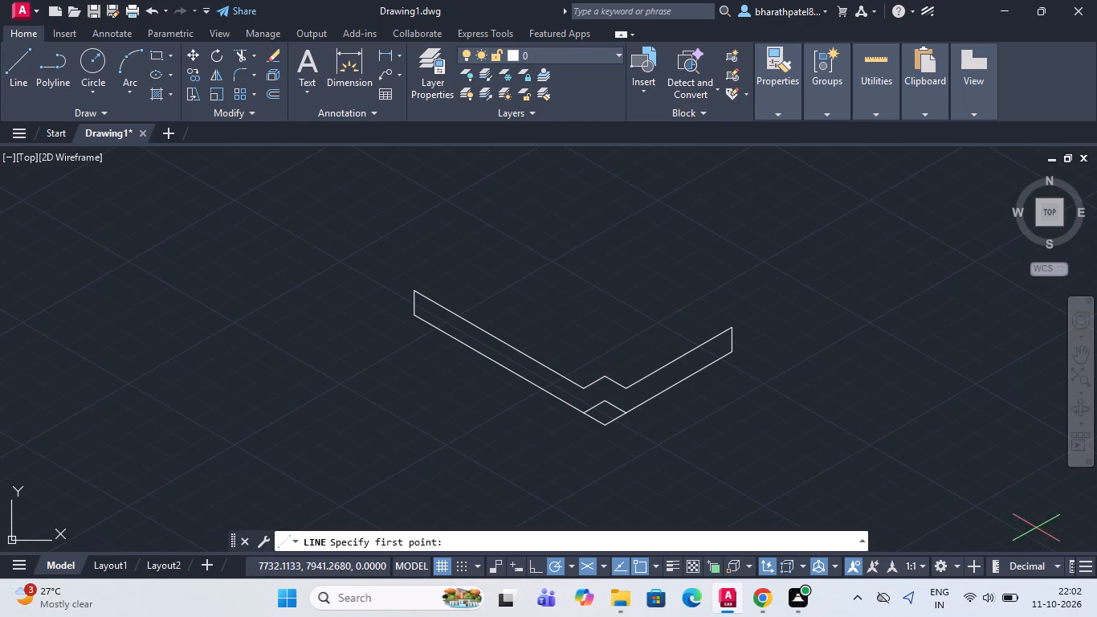
{"action": "scroll", "coordinate": [652, 399], "scroll_direction": "up", "scroll_amount": 4}
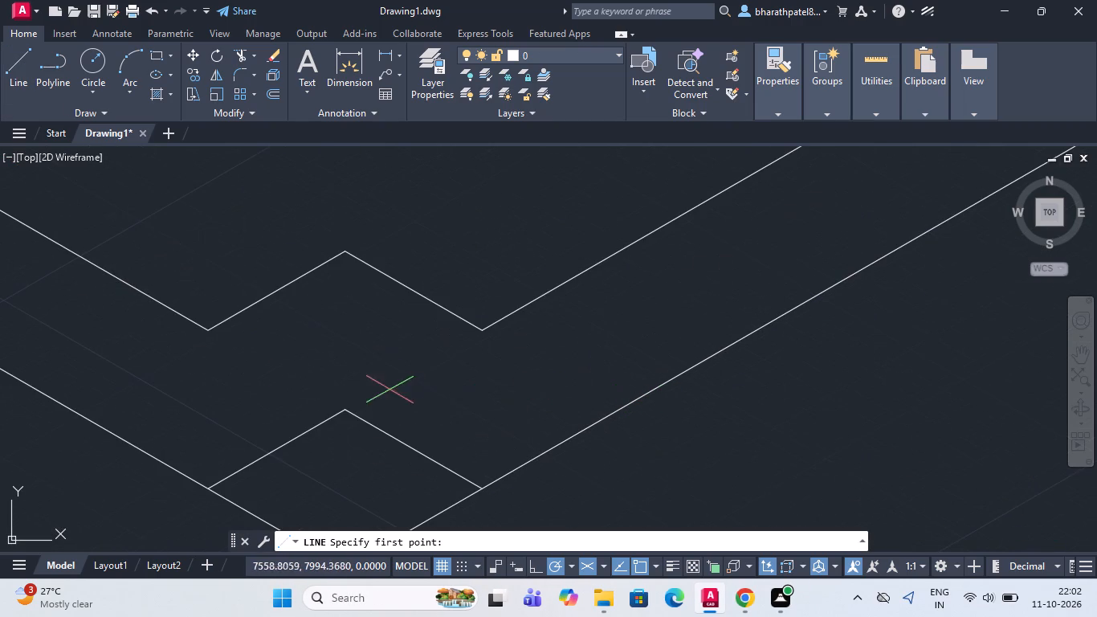
{"action": "left_click", "coordinate": [206, 326]}
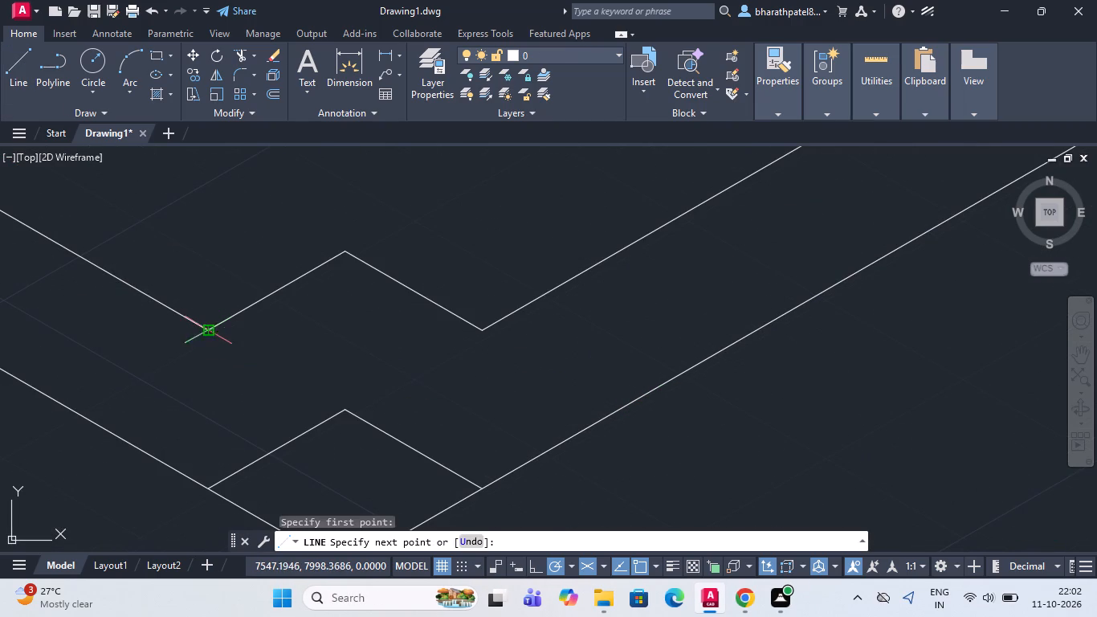
{"action": "left_click", "coordinate": [484, 328]}
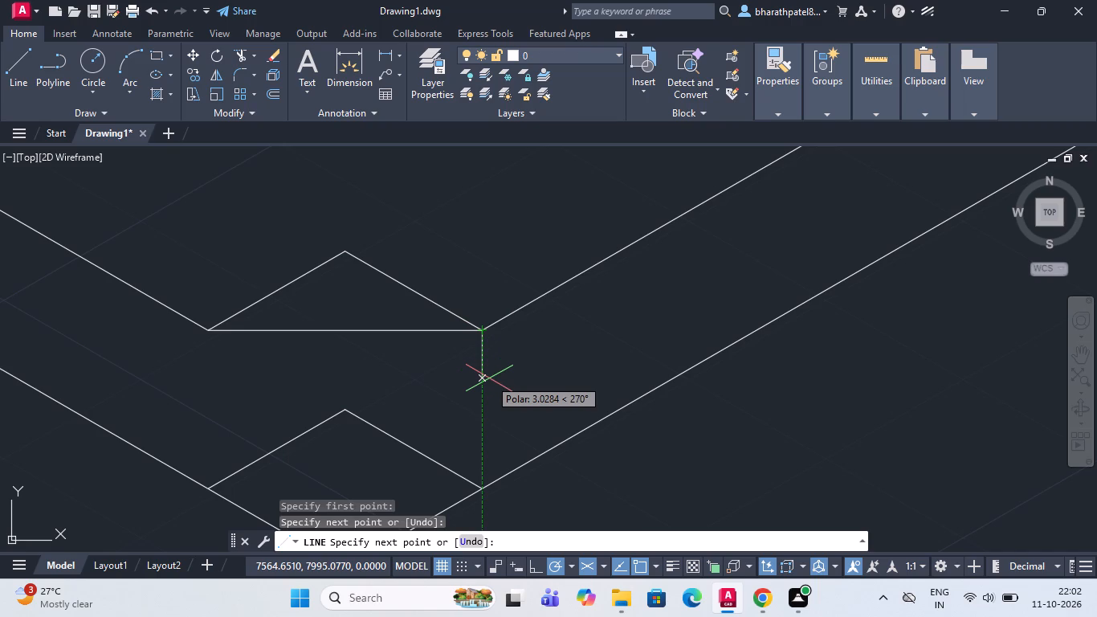
{"action": "type", "text": "10"}
{"action": "key", "text": "Return"}
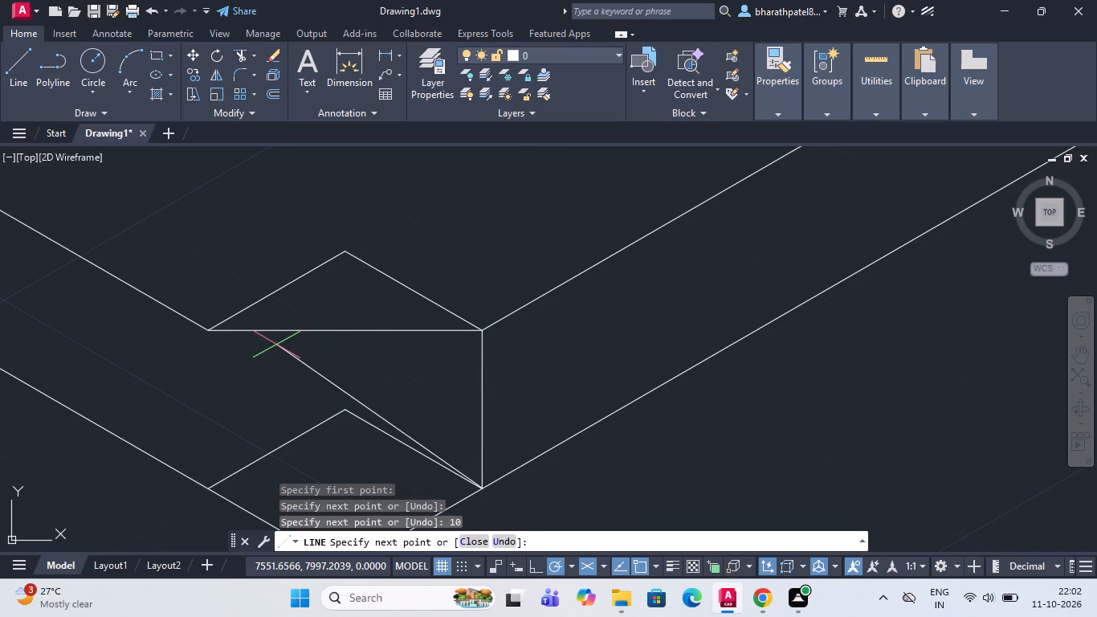
Extend the line from the lower right notch corner with two consecutive 10-unit segments at 180°.
{"action": "scroll", "coordinate": [355, 382], "scroll_direction": "down", "scroll_amount": 3}
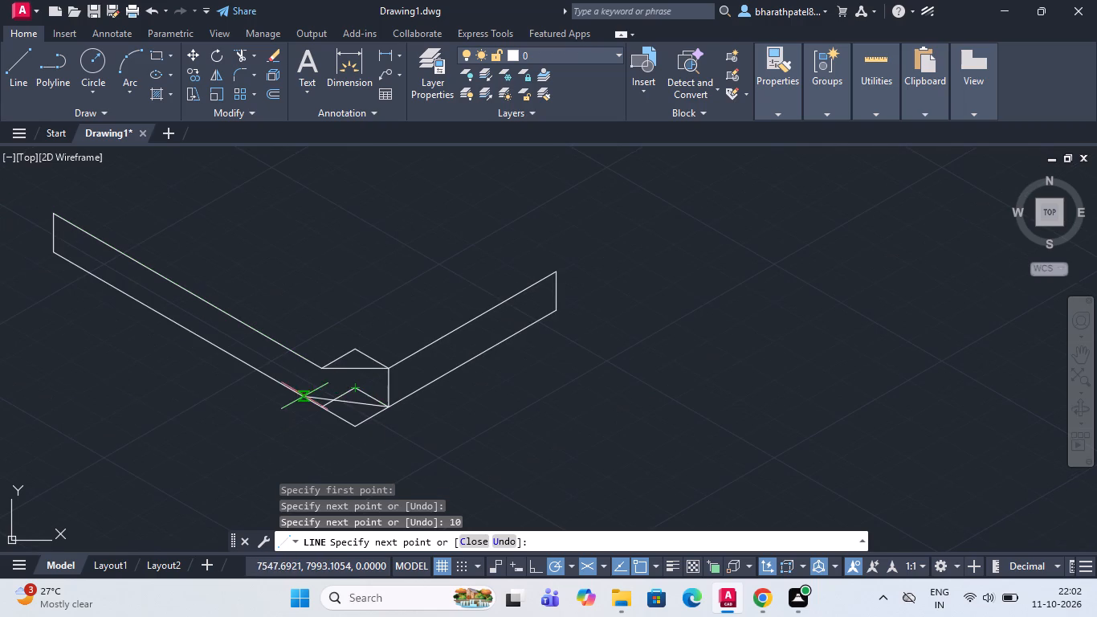
{"action": "scroll", "coordinate": [273, 411], "scroll_direction": "up", "scroll_amount": 3}
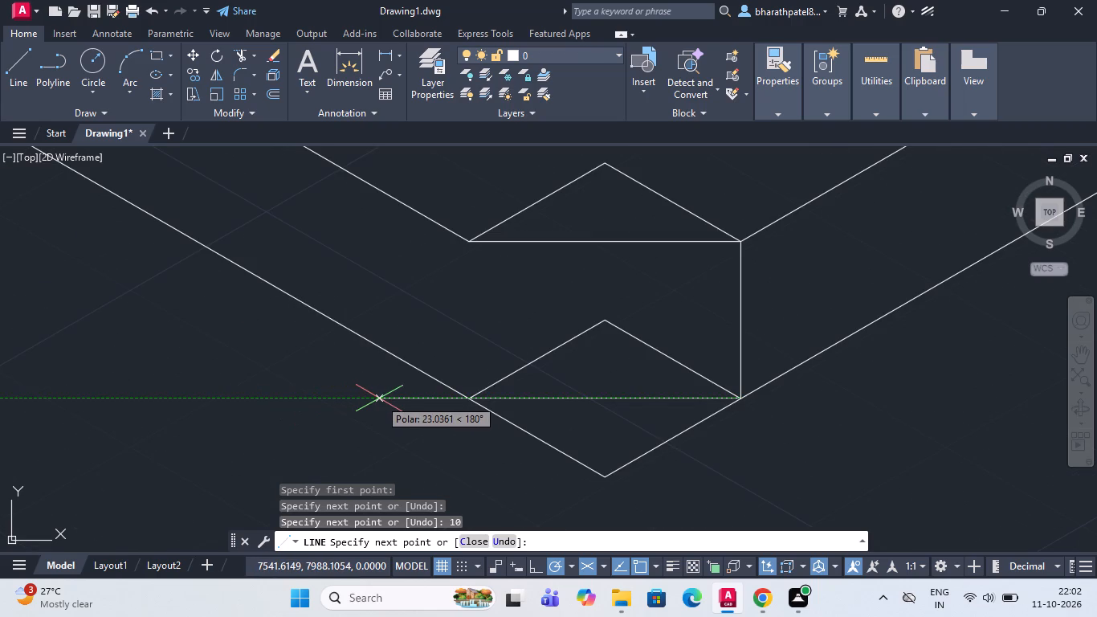
{"action": "key", "text": "1"}
{"action": "key", "text": "0"}
{"action": "key", "text": "Return"}
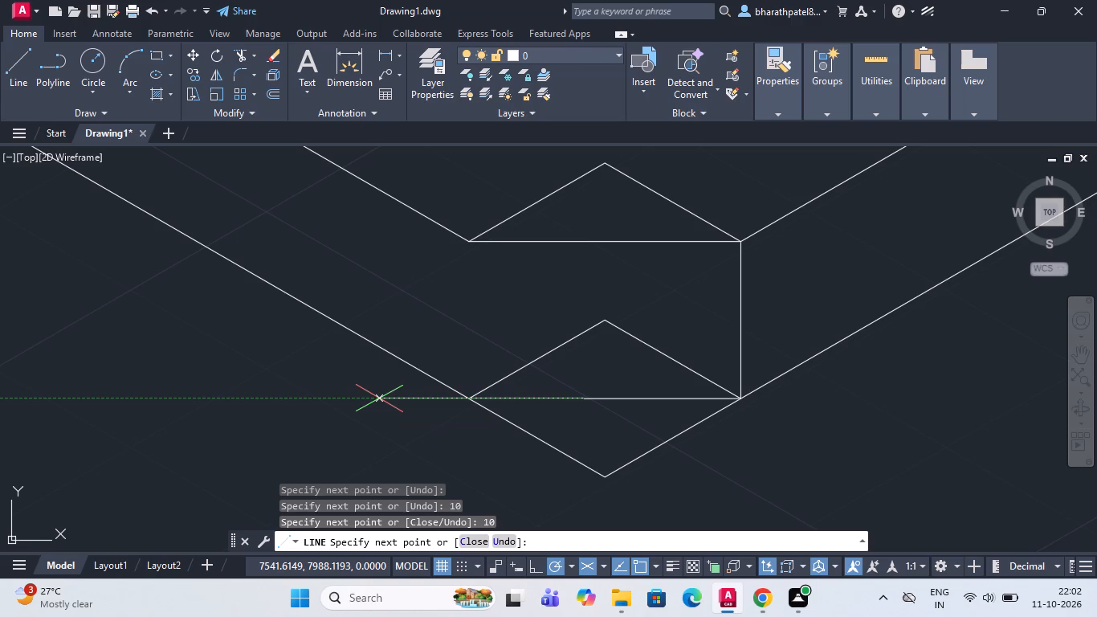
{"action": "key", "text": "1"}
{"action": "key", "text": "0"}
{"action": "key", "text": "Return"}
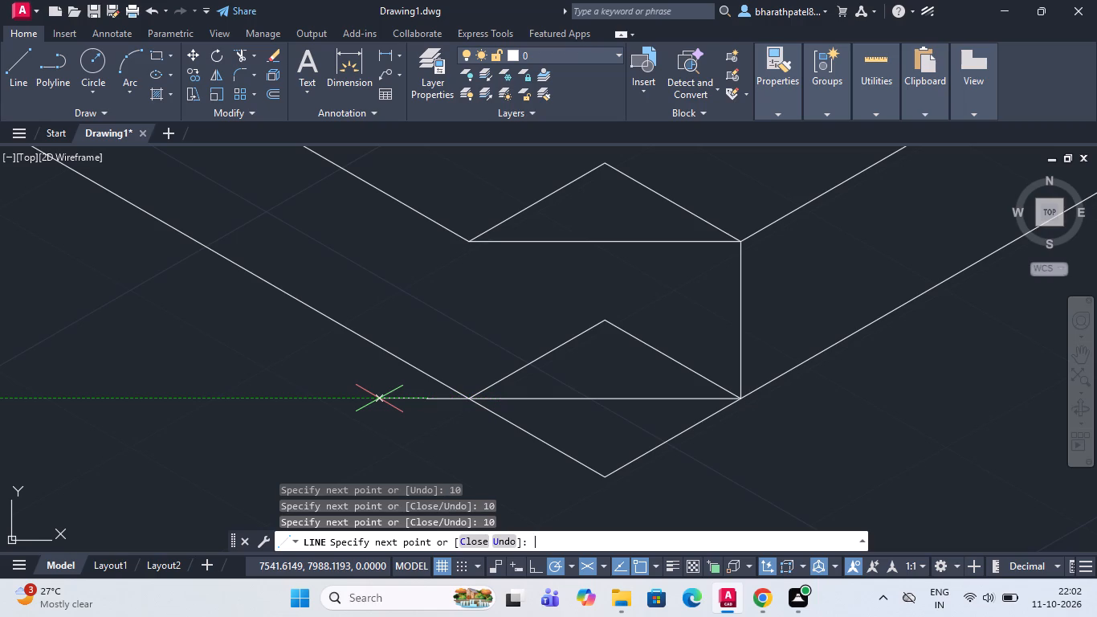
{"action": "key", "text": "Escape"}
Draw a 10-unit line at 270° from a point 10 units above the lower left notch corner.
{"action": "left_click", "coordinate": [12, 72]}
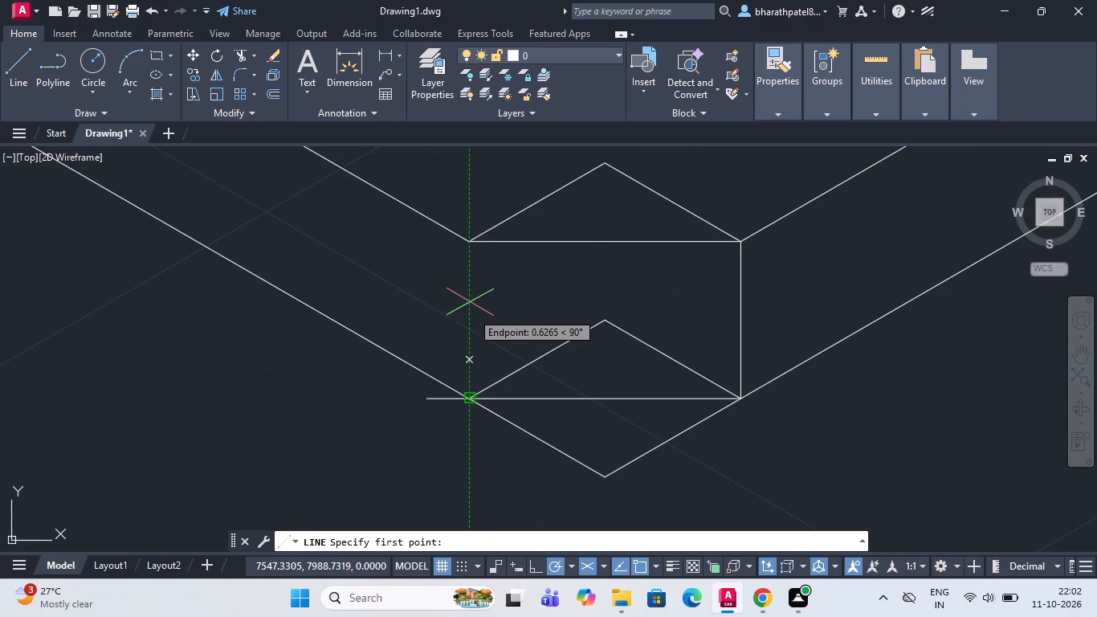
{"action": "type", "text": "10"}
{"action": "key", "text": "Return"}
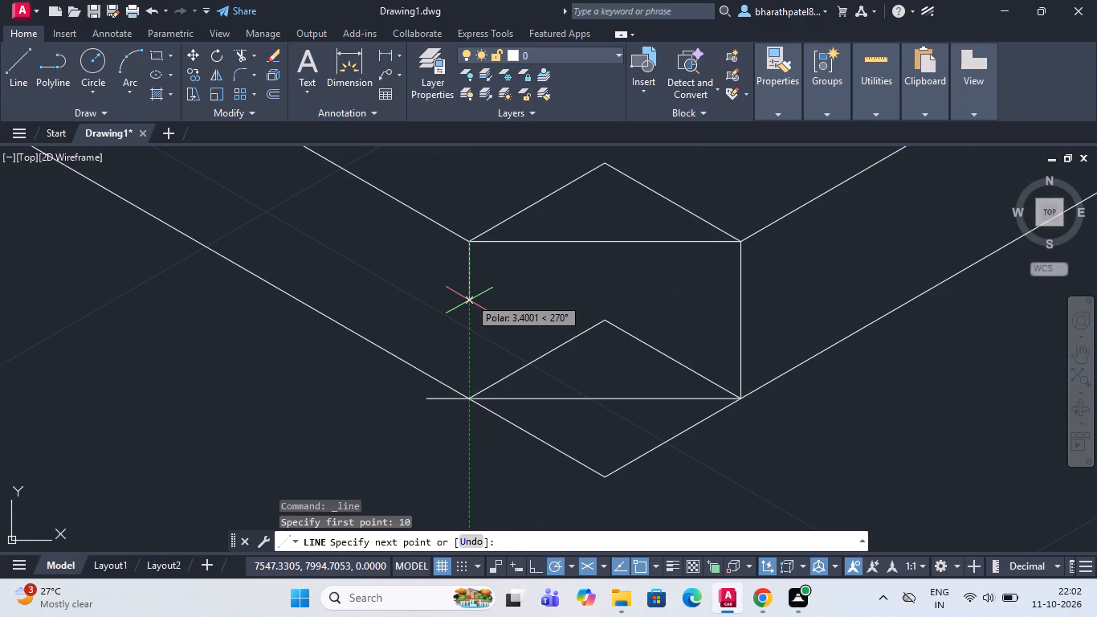
{"action": "key", "text": "1"}
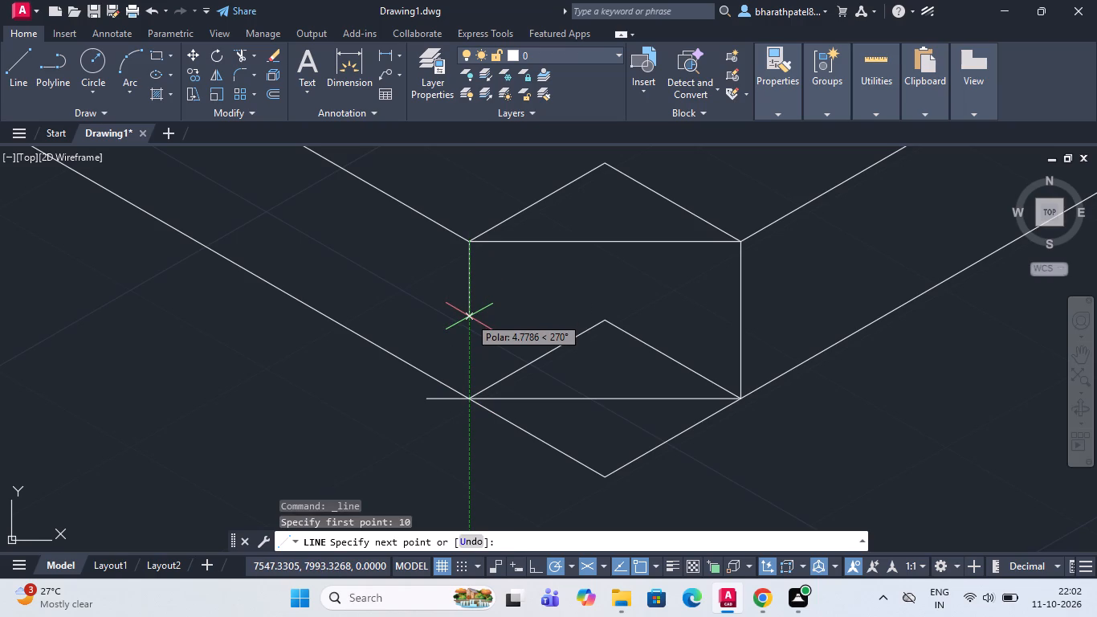
{"action": "key", "text": "0"}
{"action": "key", "text": "Return"}
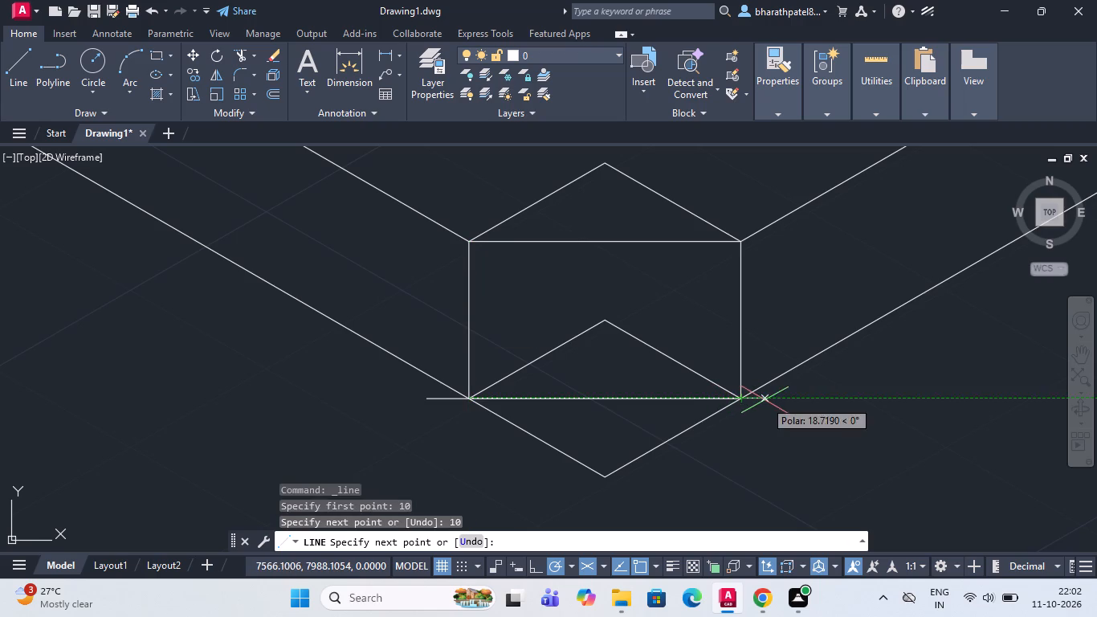
{"action": "key", "text": "Escape"}
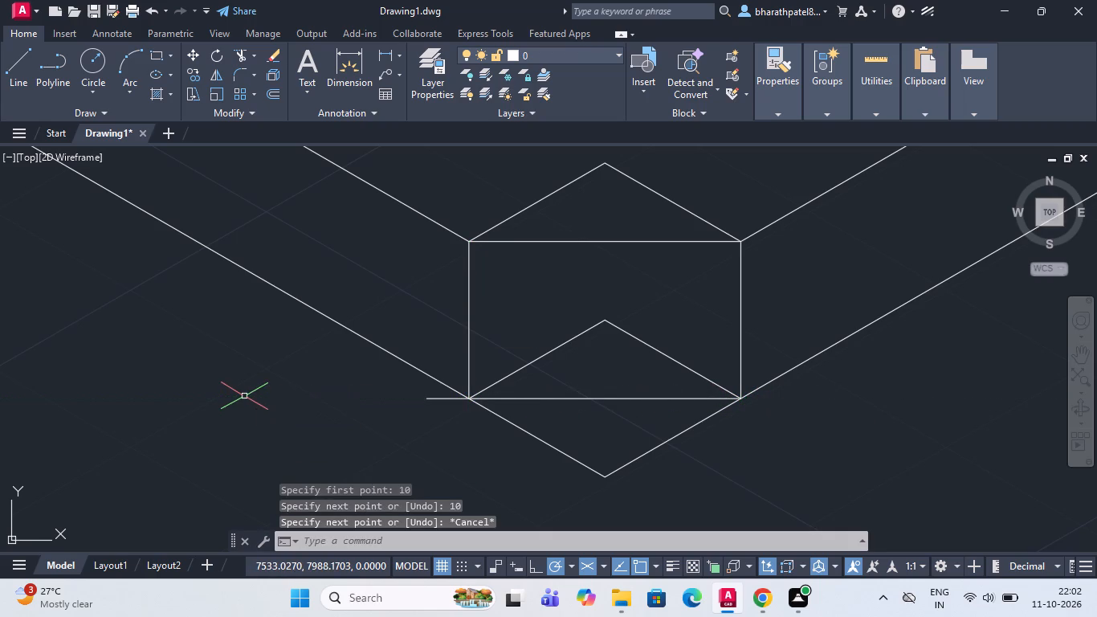
Trim the bottom line's overhang, the two outer corner segments, and the inner peak segments of the upper and lower notches.
{"action": "left_click", "coordinate": [243, 51]}
{"action": "left_click", "coordinate": [444, 398]}
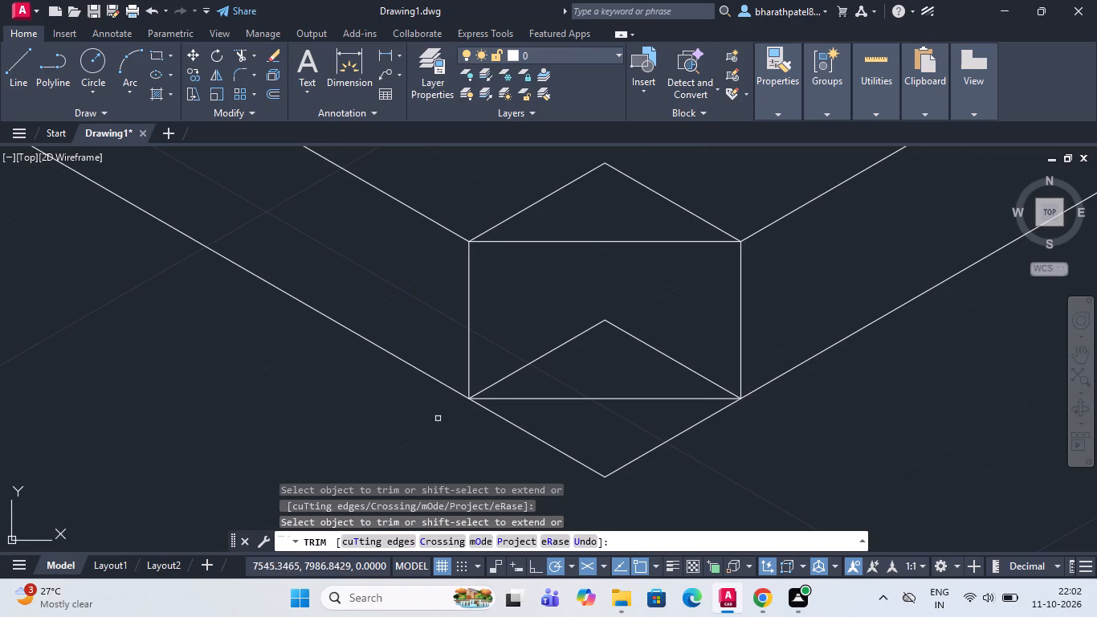
{"action": "left_click", "coordinate": [595, 469]}
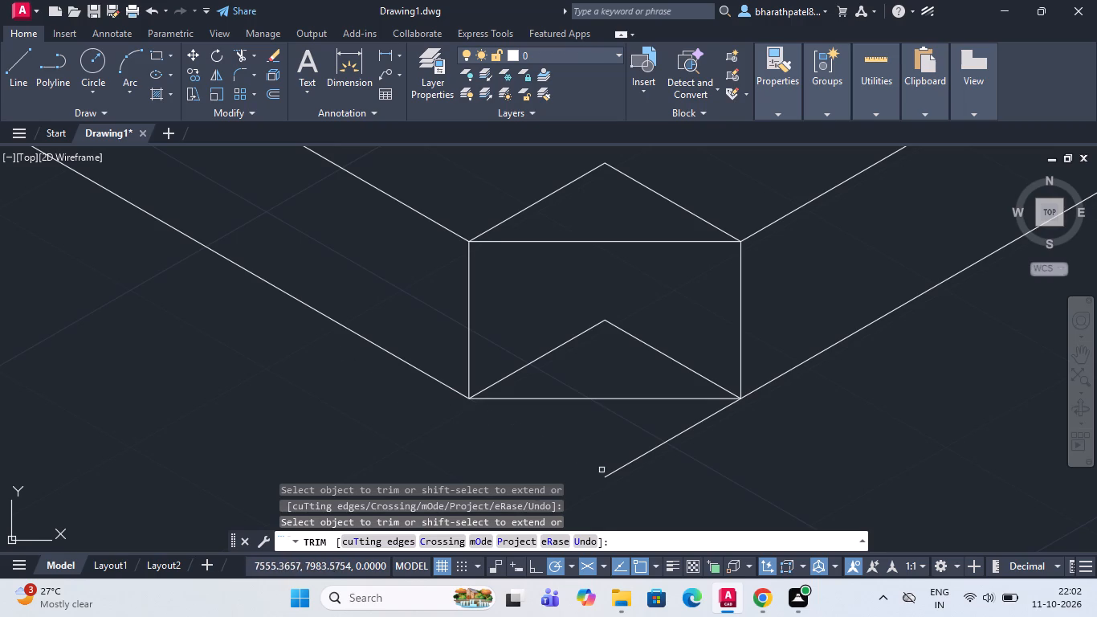
{"action": "left_click", "coordinate": [620, 472]}
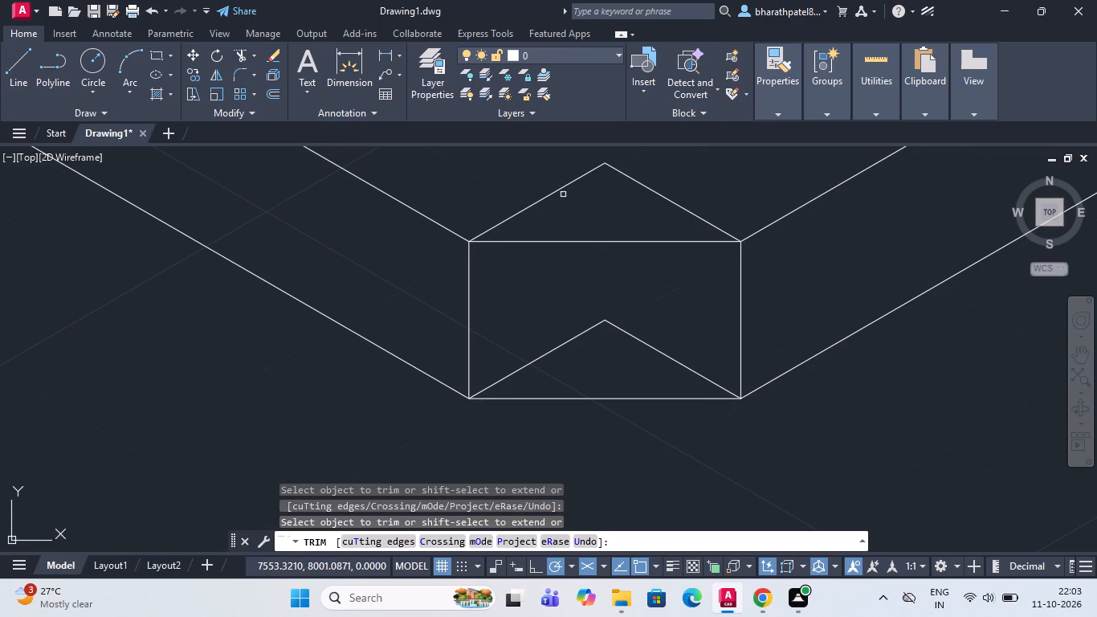
{"action": "left_click", "coordinate": [556, 188]}
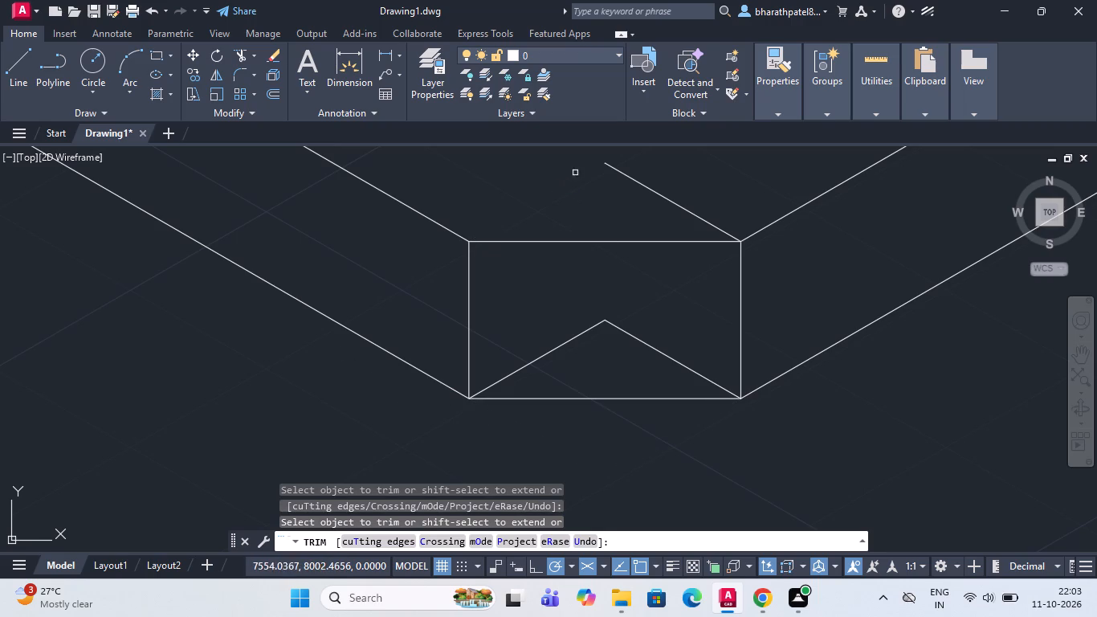
{"action": "left_click", "coordinate": [638, 182]}
{"action": "left_click", "coordinate": [574, 337]}
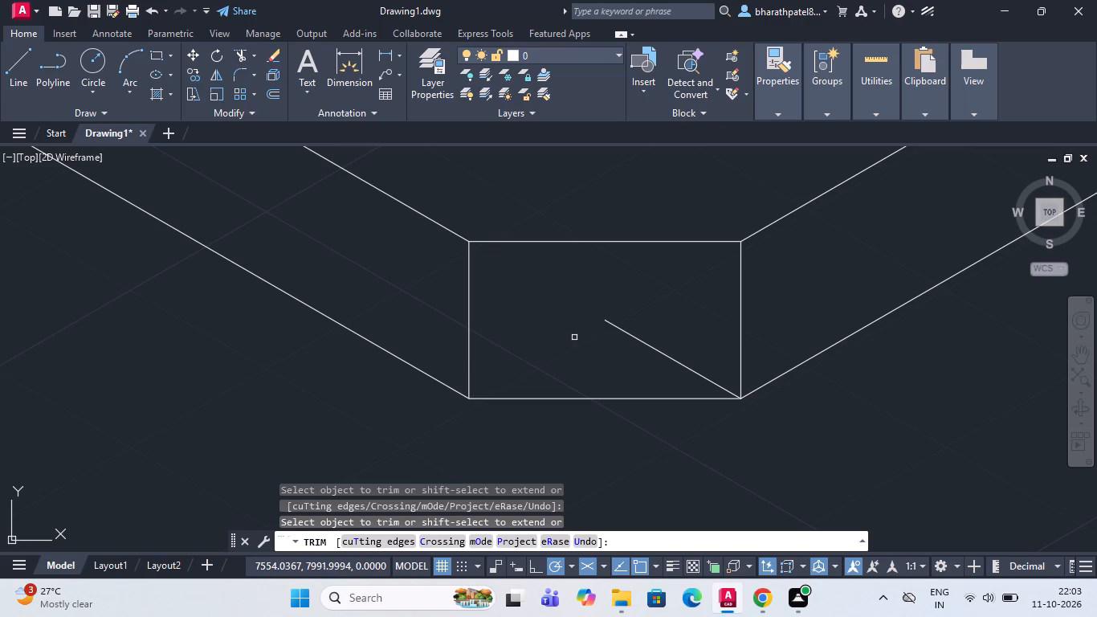
{"action": "left_click", "coordinate": [617, 327]}
{"action": "scroll", "coordinate": [620, 326], "scroll_direction": "down", "scroll_amount": 4}
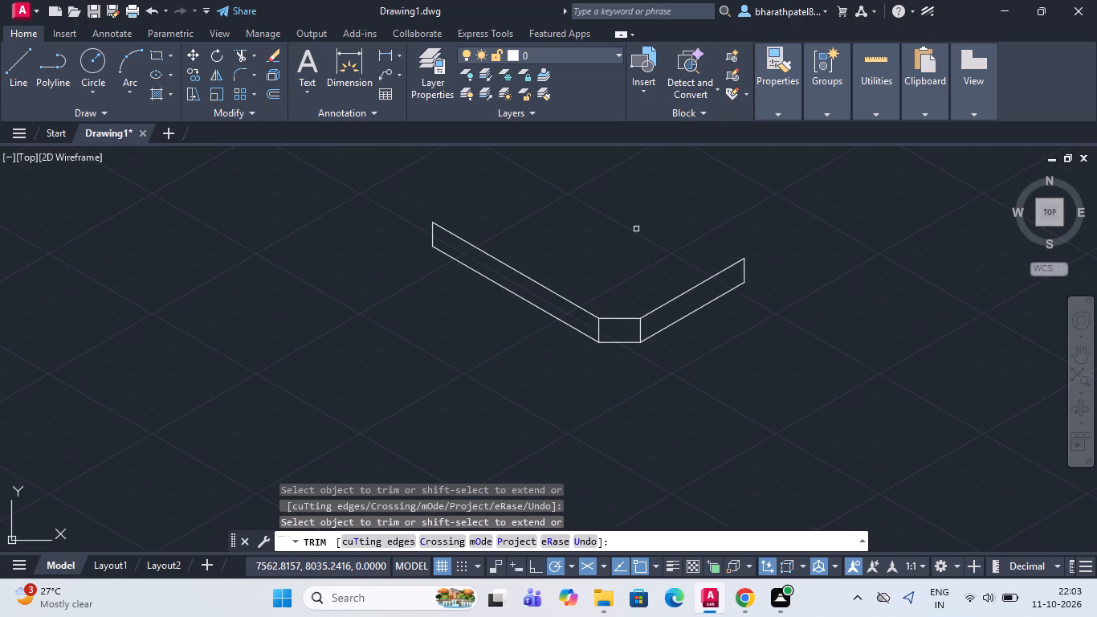
{"action": "left_click", "coordinate": [636, 229]}
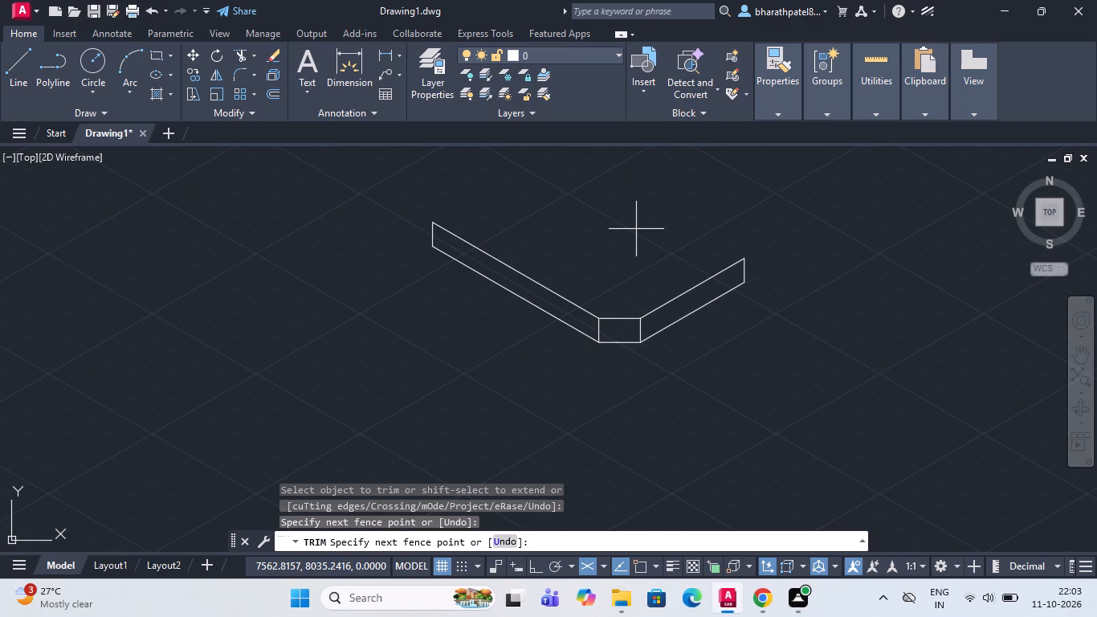
Draw a 50-unit line at 30° from the upper left corner of the base's long side.
{"action": "scroll", "coordinate": [610, 373], "scroll_direction": "down", "scroll_amount": 2}
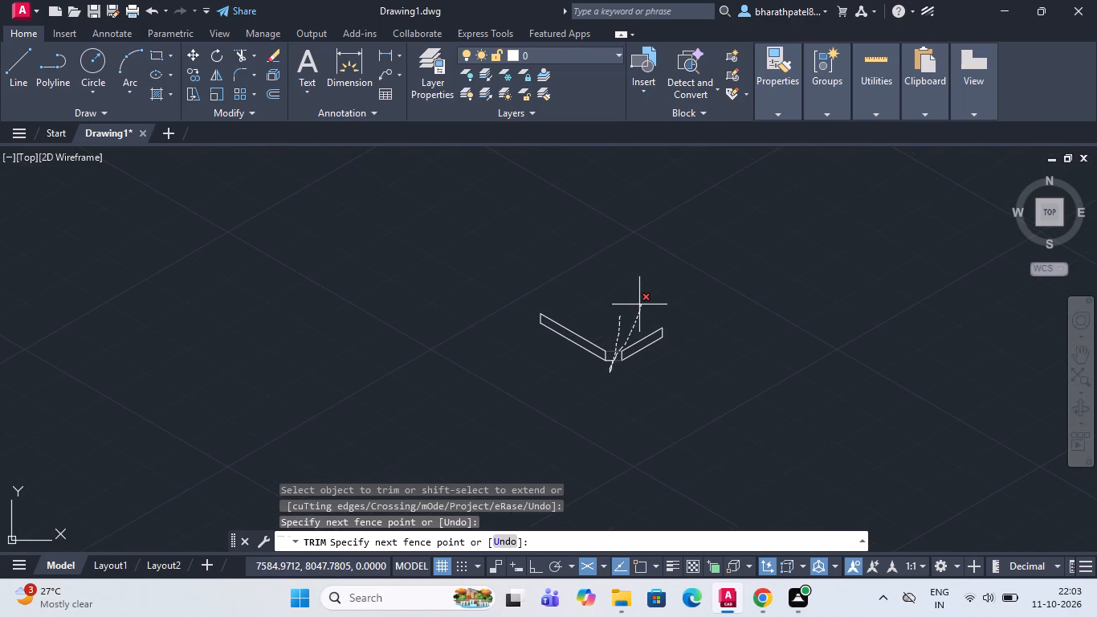
{"action": "key", "text": "Escape"}
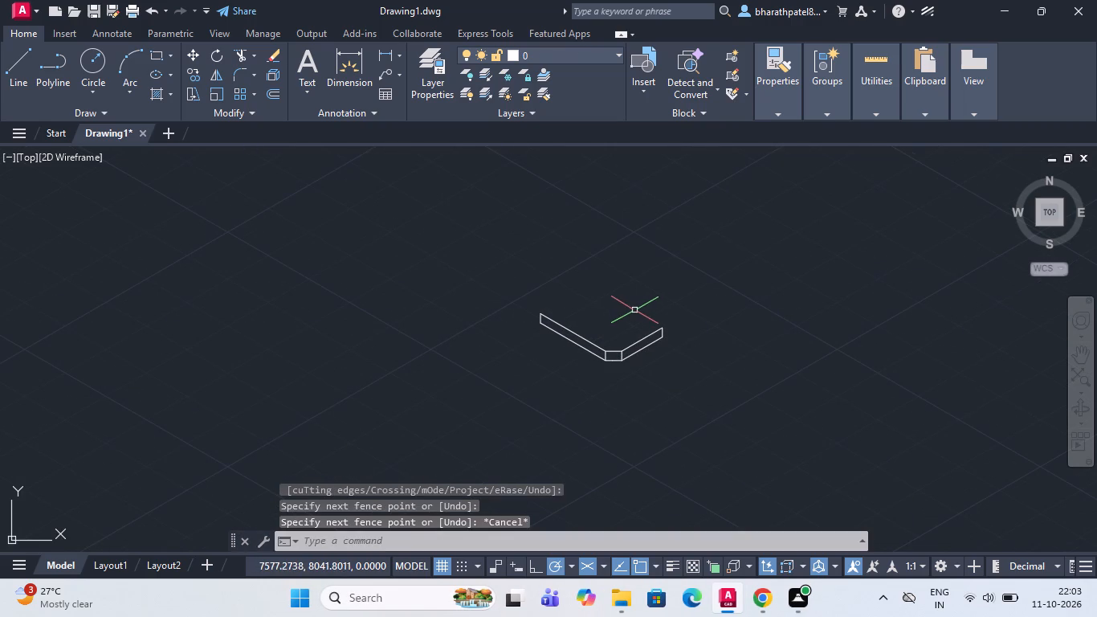
{"action": "scroll", "coordinate": [623, 302], "scroll_direction": "down", "scroll_amount": 1}
{"action": "scroll", "coordinate": [624, 301], "scroll_direction": "up", "scroll_amount": 2}
{"action": "scroll", "coordinate": [747, 423], "scroll_direction": "up", "scroll_amount": 2}
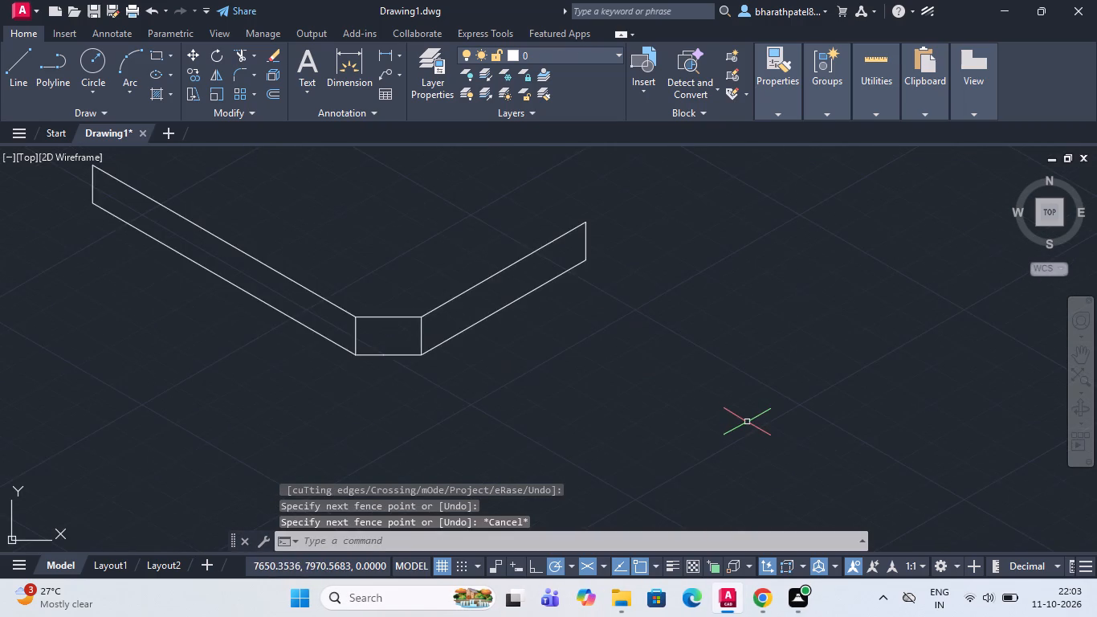
{"action": "scroll", "coordinate": [747, 422], "scroll_direction": "down", "scroll_amount": 1}
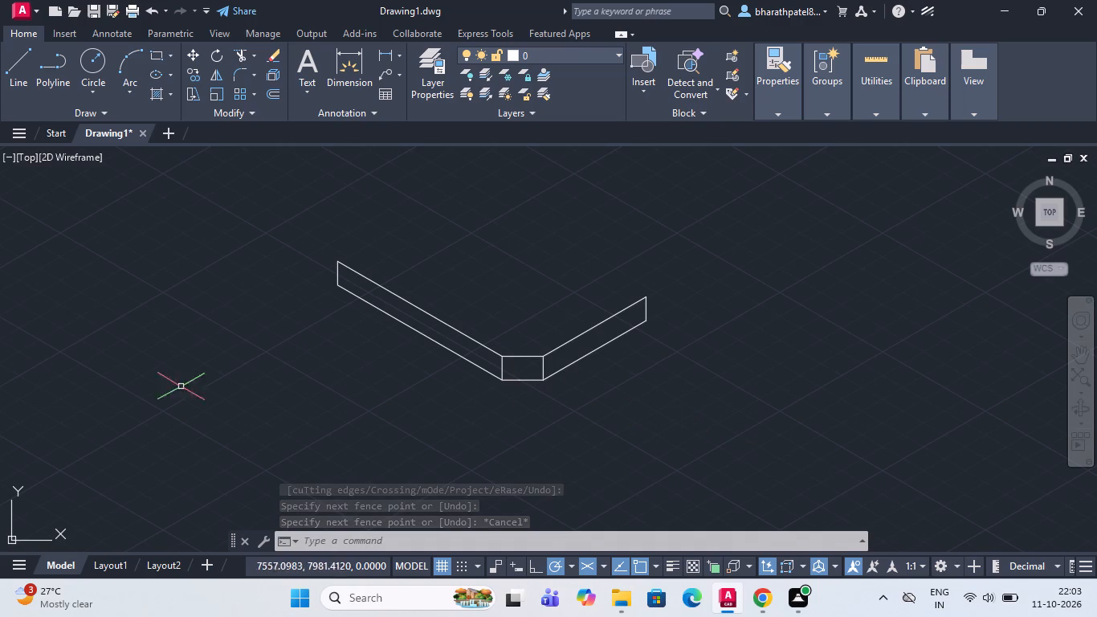
{"action": "left_click", "coordinate": [6, 67]}
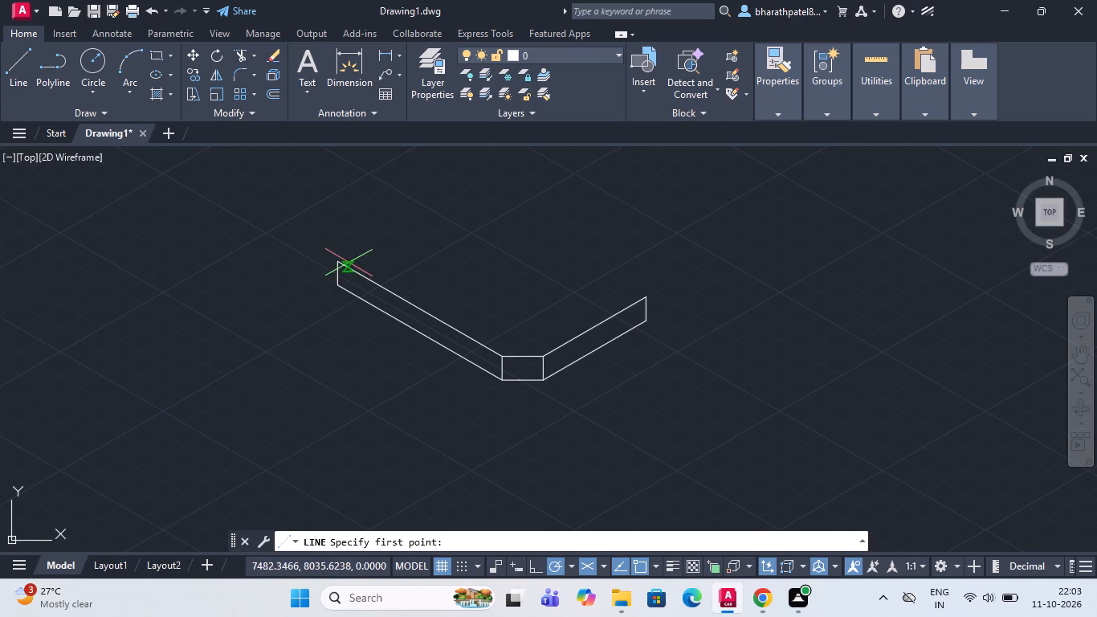
{"action": "left_click", "coordinate": [342, 259]}
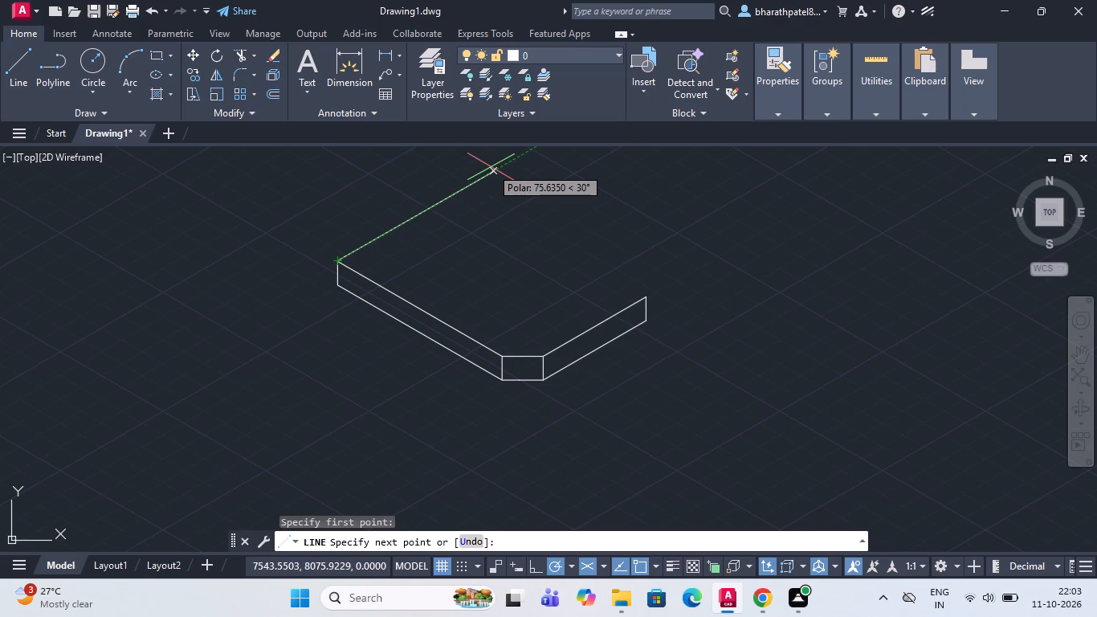
{"action": "key", "text": "5"}
{"action": "key", "text": "0"}
{"action": "key", "text": "Return"}
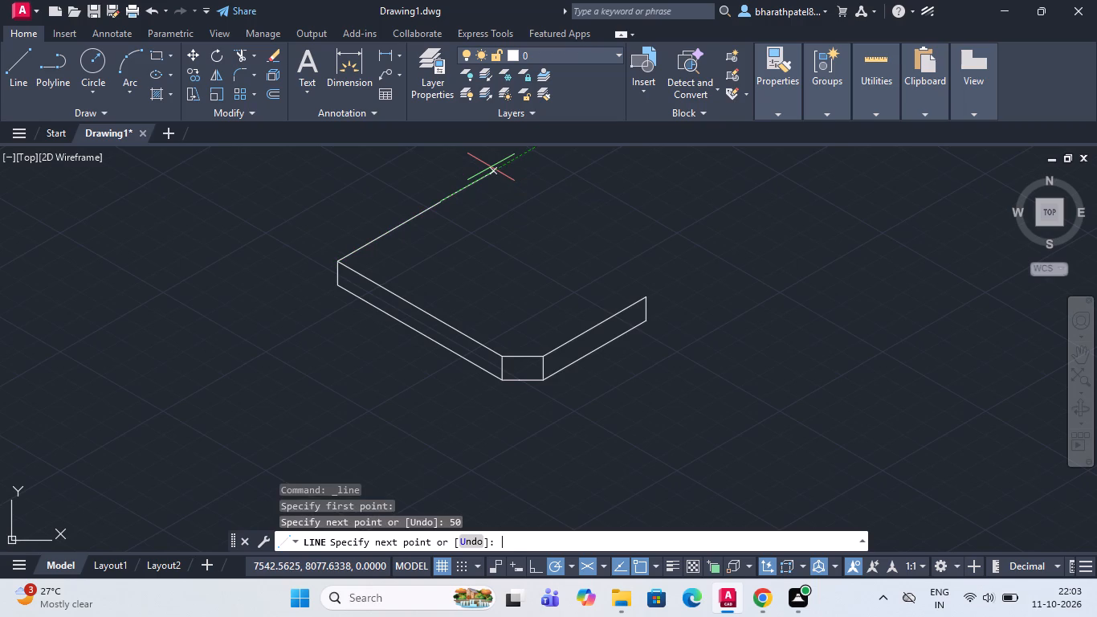
{"action": "key", "text": "Escape"}
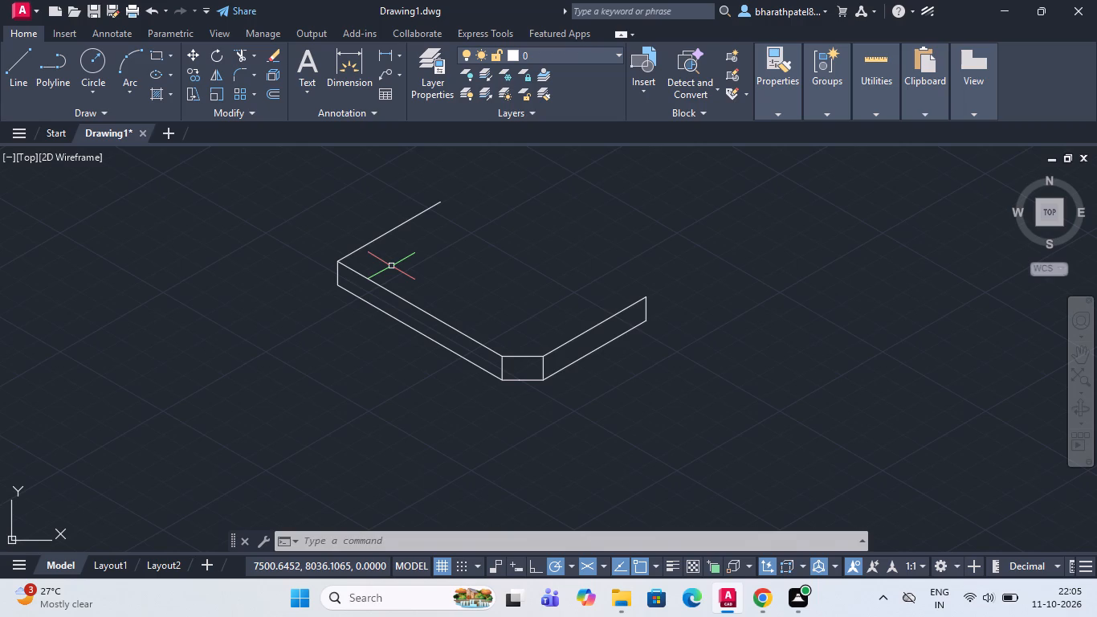
{"action": "scroll", "coordinate": [503, 394], "scroll_direction": "down", "scroll_amount": 1}
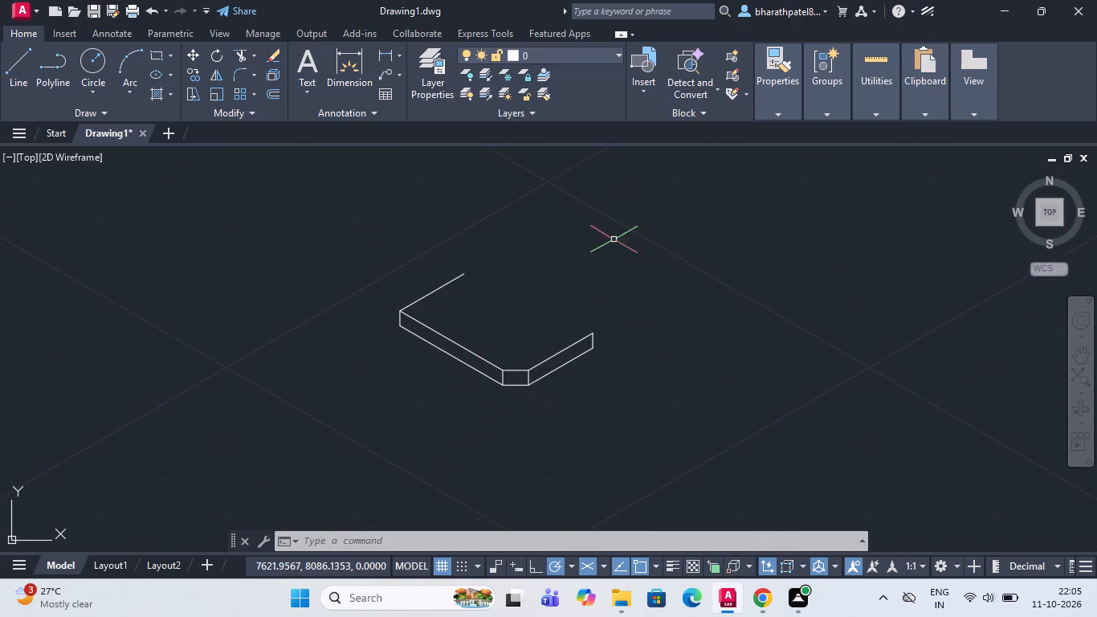
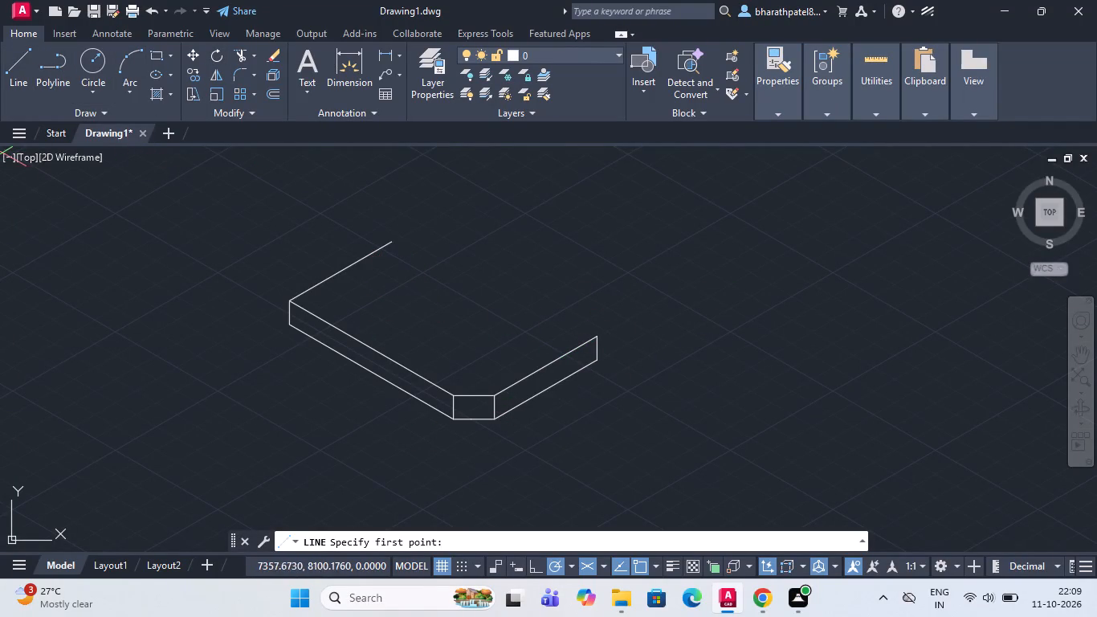
Draw a vertical line about 147 units up at 90° from the midpoint of the base's lower long edge.
{"action": "left_click", "coordinate": [371, 370]}
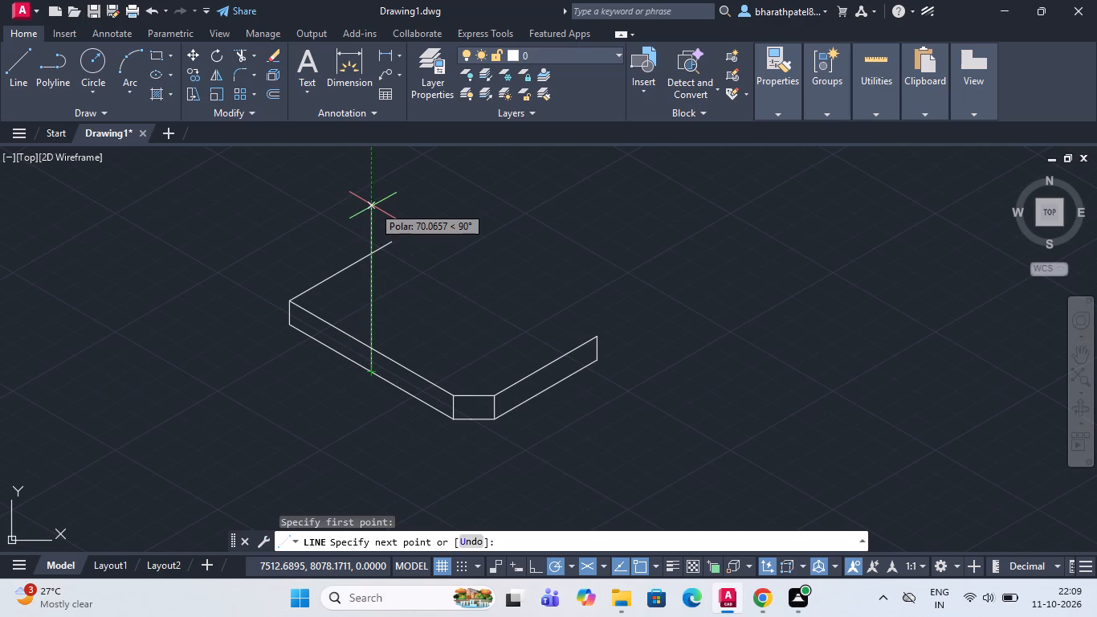
{"action": "scroll", "coordinate": [371, 170], "scroll_direction": "down", "scroll_amount": 2}
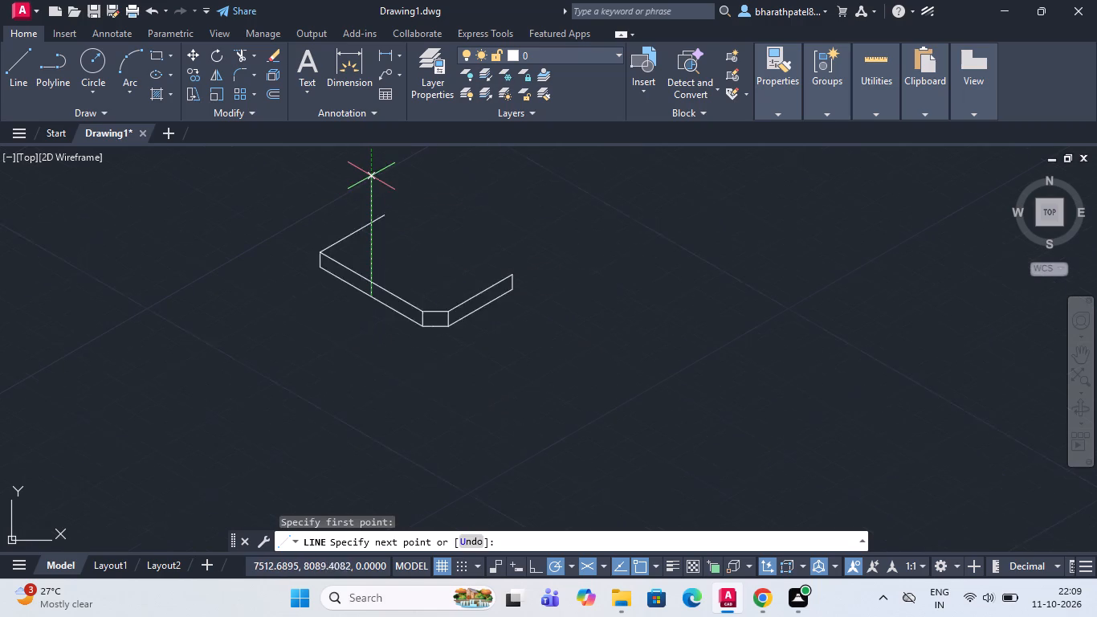
{"action": "scroll", "coordinate": [371, 180], "scroll_direction": "down", "scroll_amount": 2}
{"action": "scroll", "coordinate": [371, 153], "scroll_direction": "up", "scroll_amount": 4}
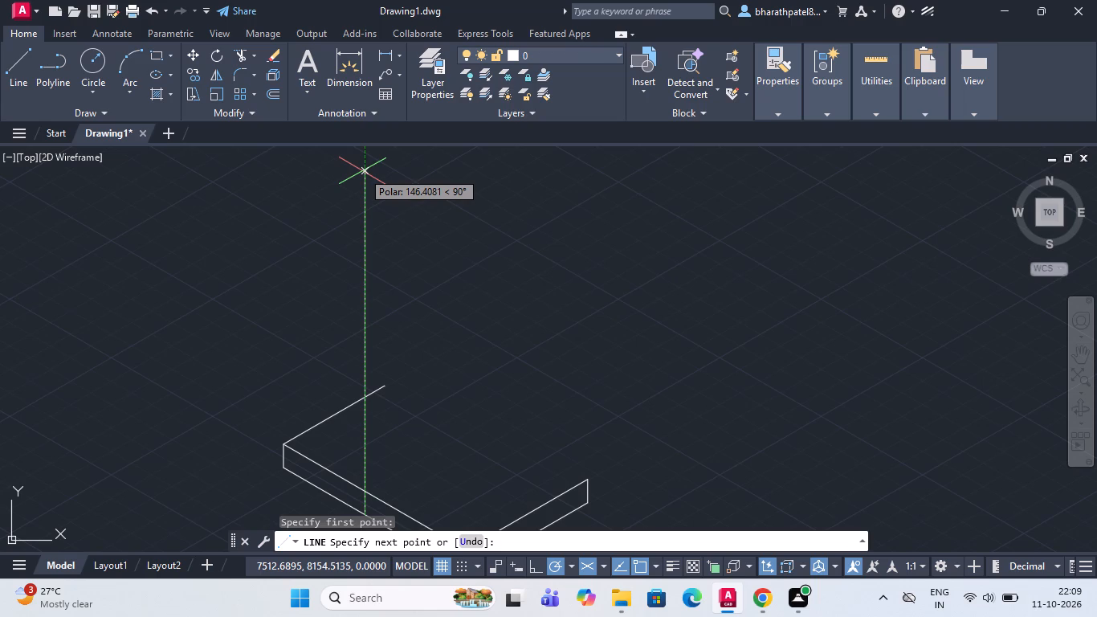
{"action": "scroll", "coordinate": [362, 171], "scroll_direction": "down", "scroll_amount": 1}
{"action": "left_click", "coordinate": [361, 170]}
{"action": "key", "text": "Escape"}
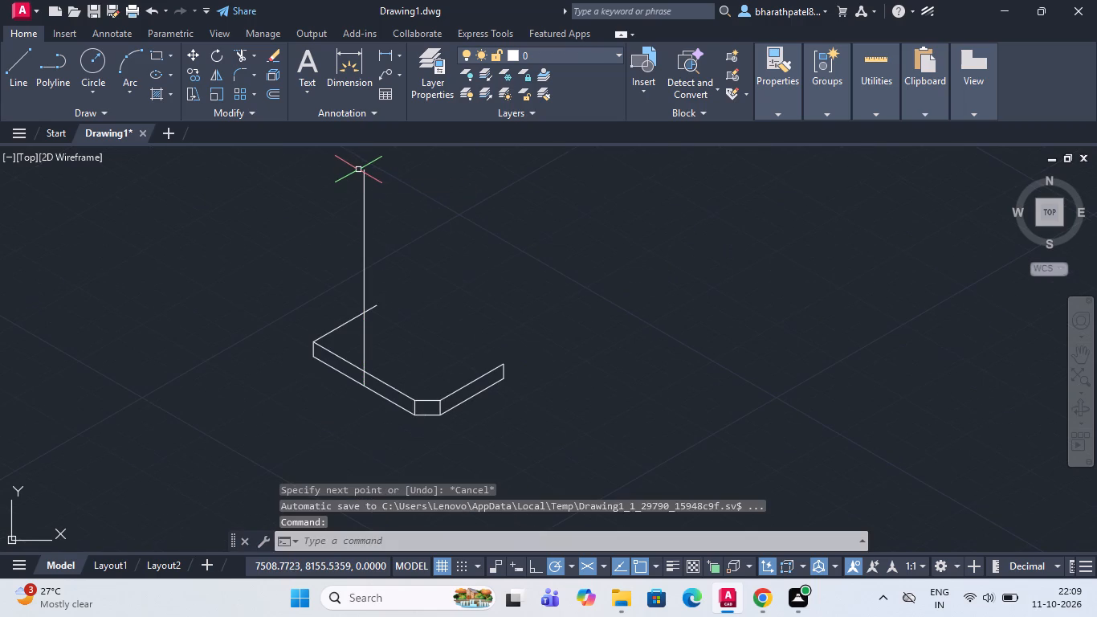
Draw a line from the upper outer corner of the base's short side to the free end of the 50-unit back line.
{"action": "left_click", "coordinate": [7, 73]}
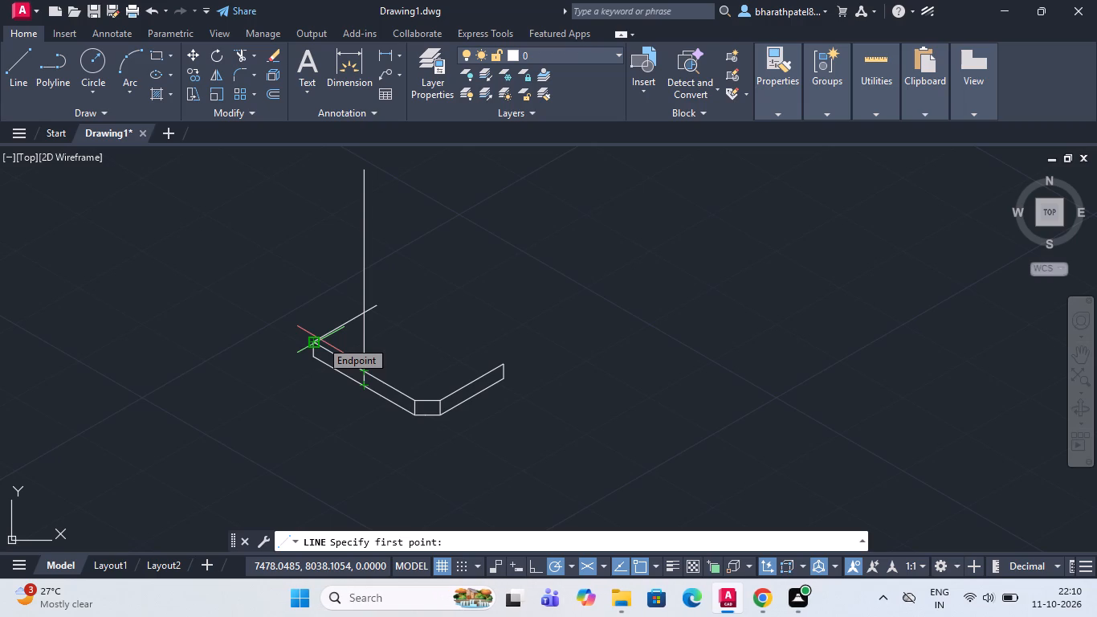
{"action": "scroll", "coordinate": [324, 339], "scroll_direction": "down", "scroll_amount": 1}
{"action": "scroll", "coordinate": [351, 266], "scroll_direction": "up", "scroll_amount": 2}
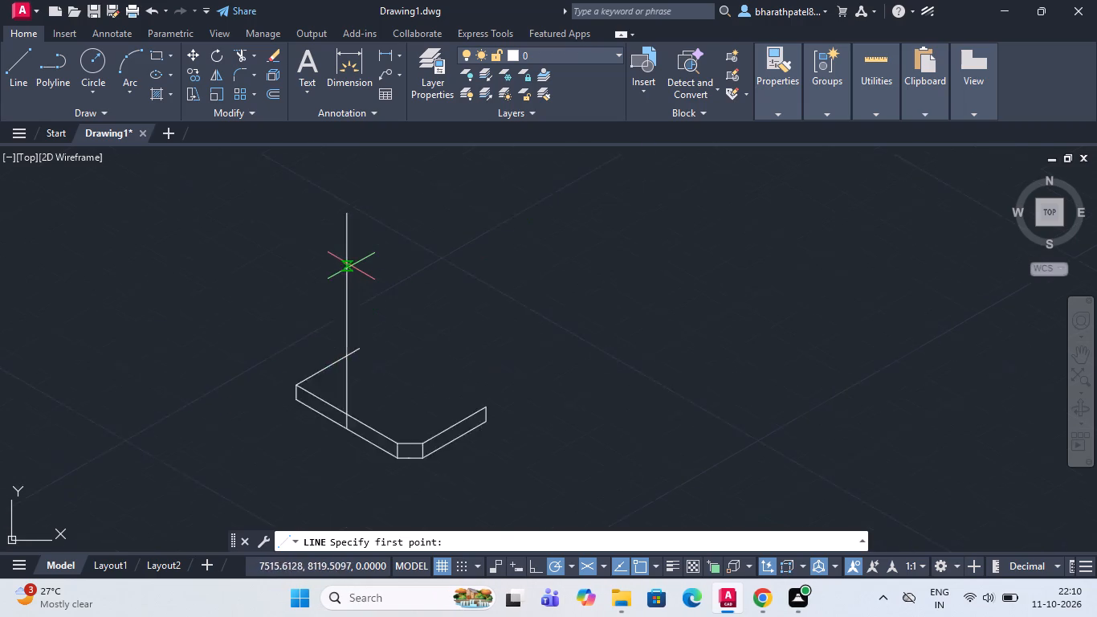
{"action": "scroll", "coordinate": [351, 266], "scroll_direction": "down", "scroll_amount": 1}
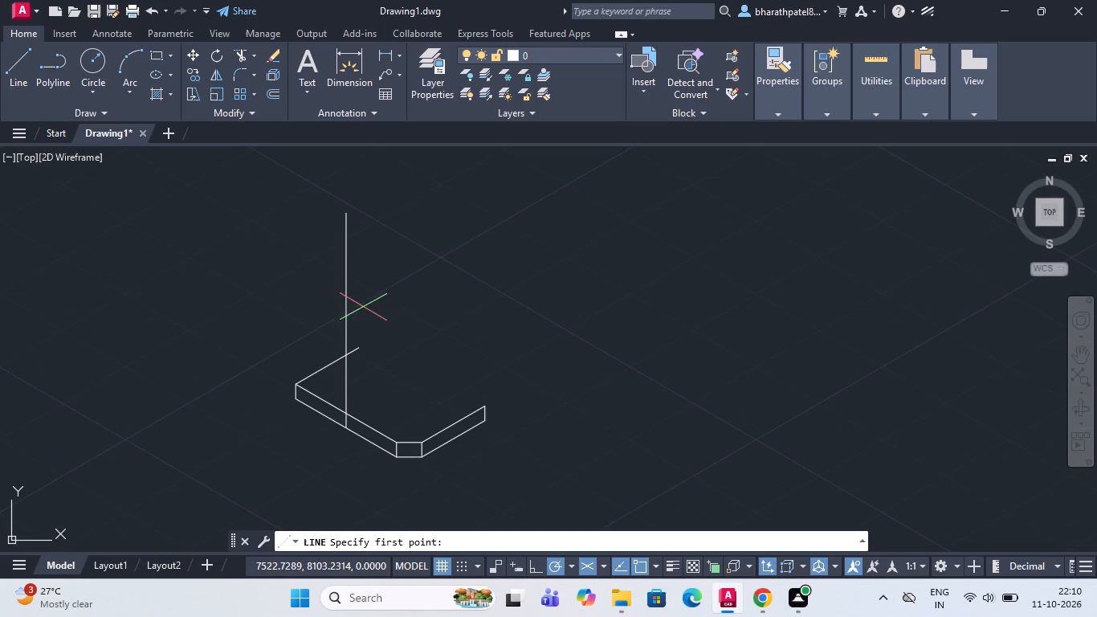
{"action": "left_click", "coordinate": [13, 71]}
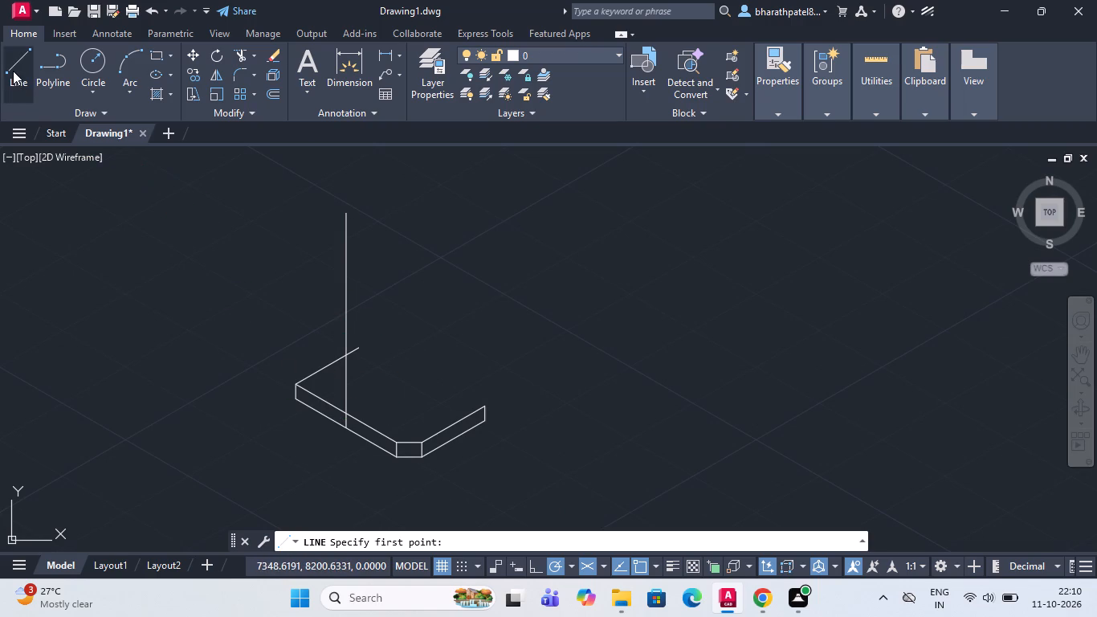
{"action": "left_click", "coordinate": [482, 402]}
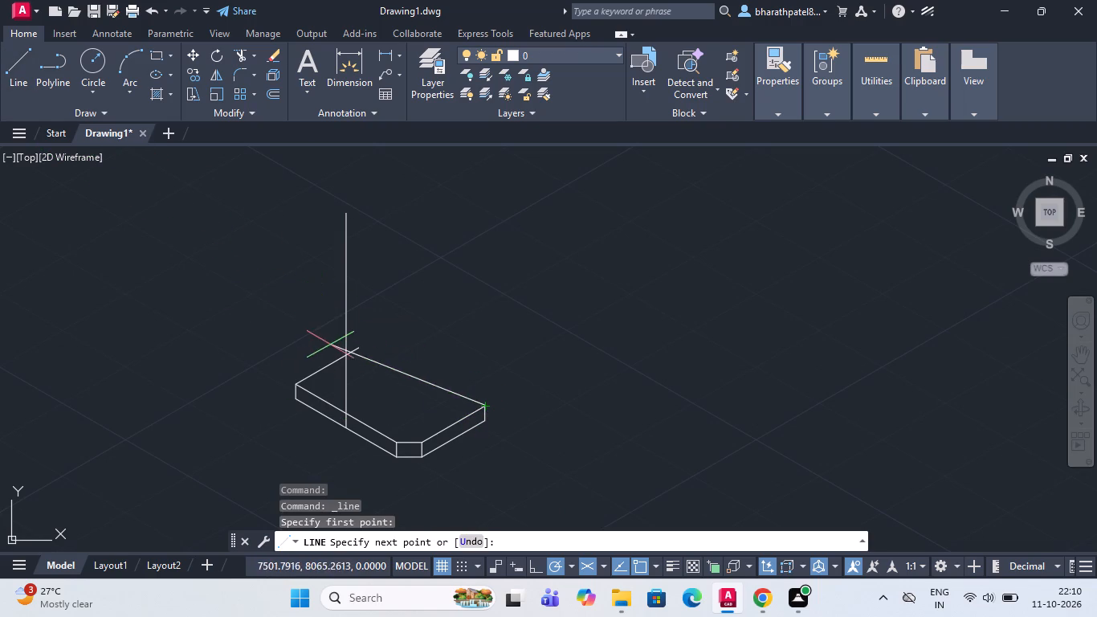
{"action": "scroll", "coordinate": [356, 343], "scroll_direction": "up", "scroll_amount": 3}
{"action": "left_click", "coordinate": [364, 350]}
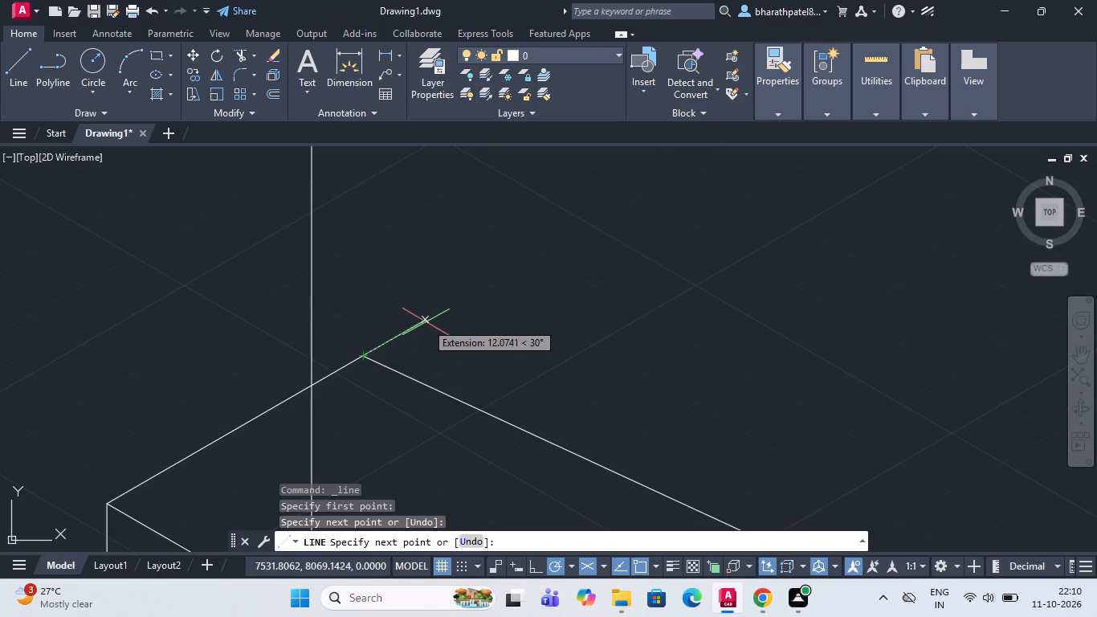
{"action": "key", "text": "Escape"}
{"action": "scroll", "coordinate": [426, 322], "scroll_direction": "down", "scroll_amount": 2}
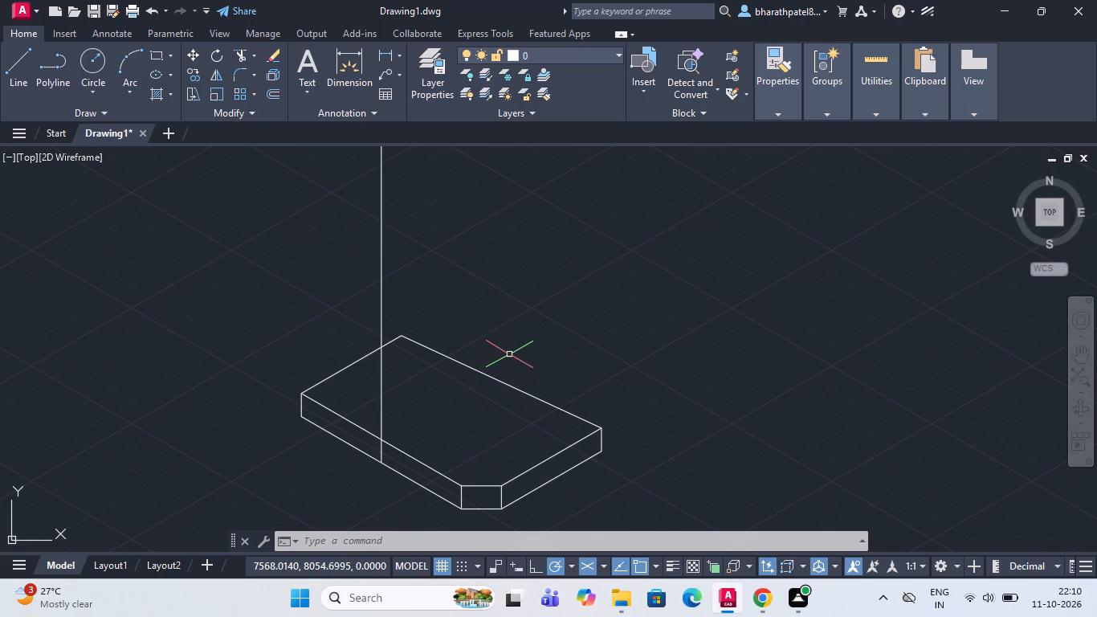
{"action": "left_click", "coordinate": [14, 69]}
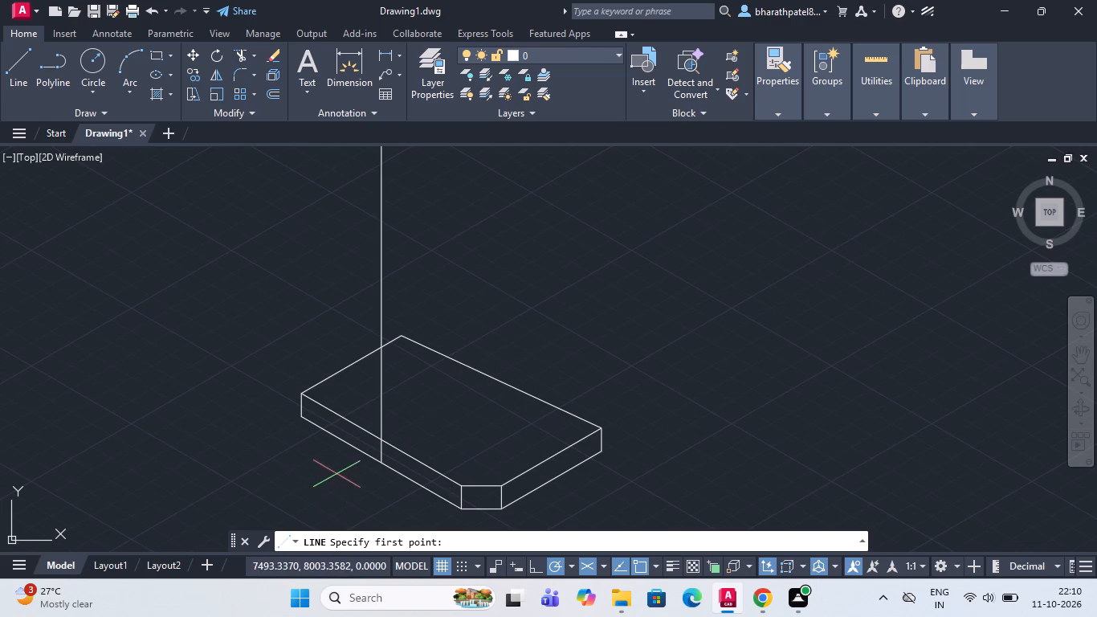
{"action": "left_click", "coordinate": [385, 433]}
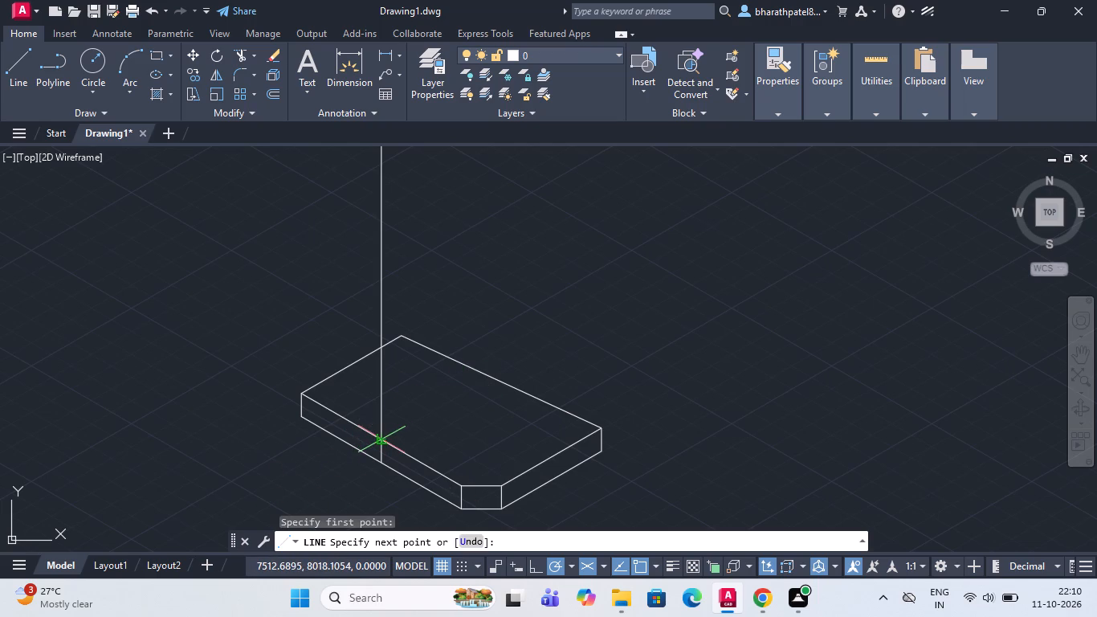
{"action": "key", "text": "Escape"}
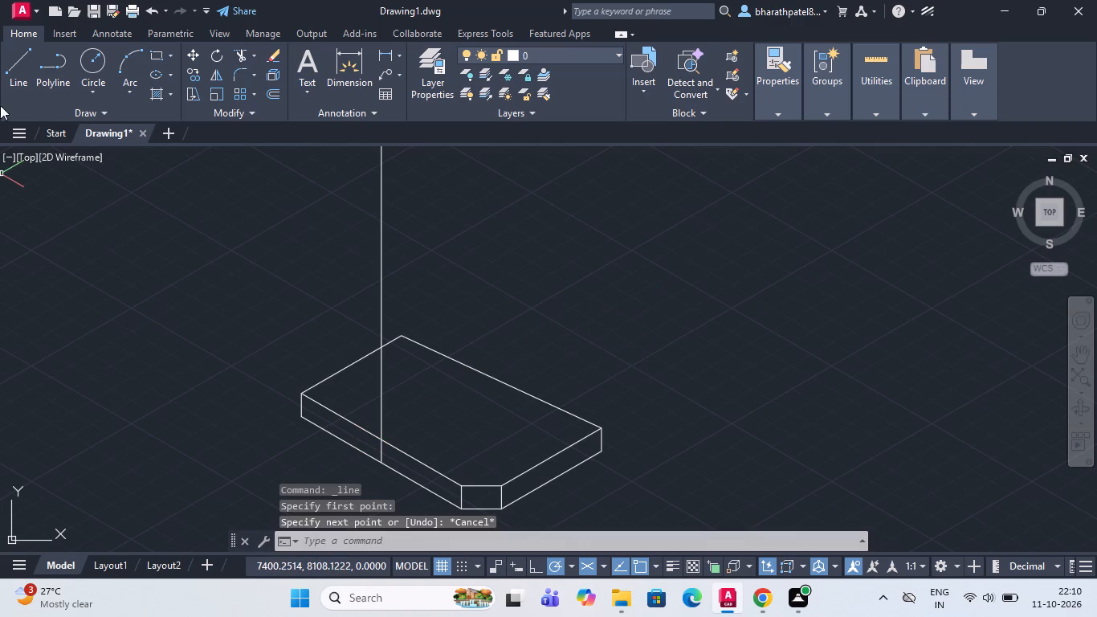
Draw a line about 63 units long at 30° from where the vertical line crosses the base's upper long edge.
{"action": "left_click_drag", "start_coordinate": [5, 65], "coordinate": [18, 82]}
{"action": "scroll", "coordinate": [395, 479], "scroll_direction": "up", "scroll_amount": 2}
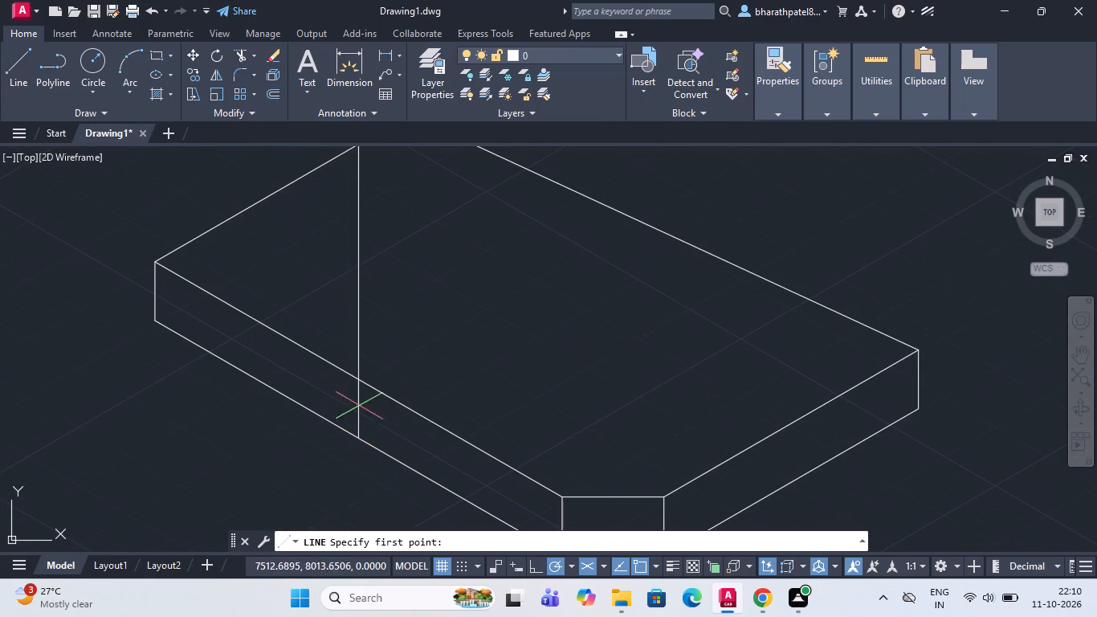
{"action": "left_click", "coordinate": [359, 380]}
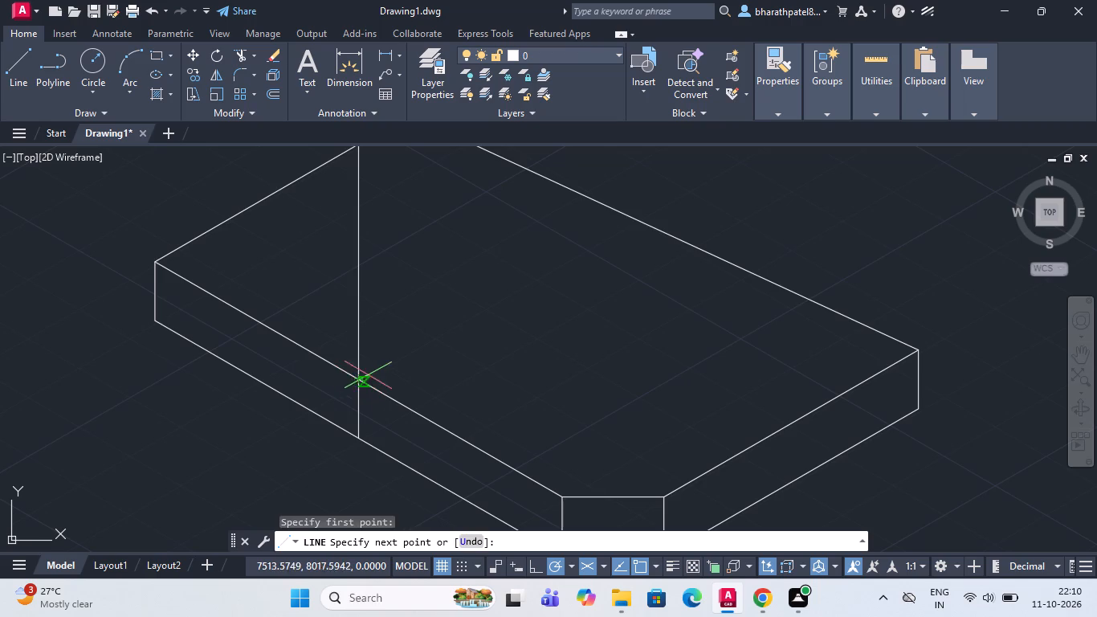
{"action": "left_click", "coordinate": [679, 191]}
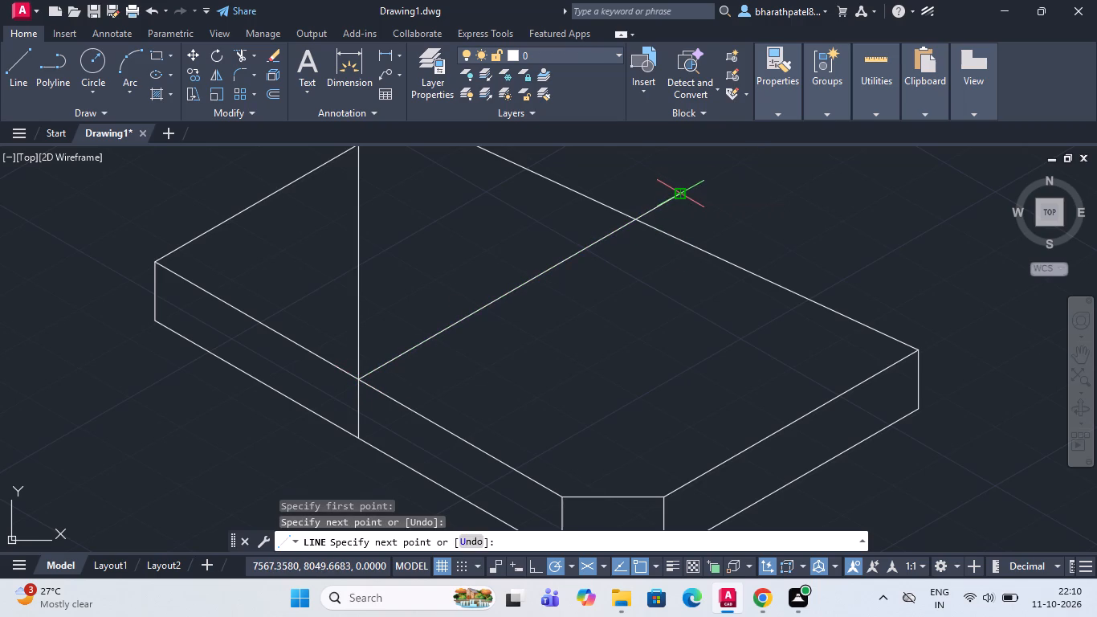
{"action": "key", "text": "Escape"}
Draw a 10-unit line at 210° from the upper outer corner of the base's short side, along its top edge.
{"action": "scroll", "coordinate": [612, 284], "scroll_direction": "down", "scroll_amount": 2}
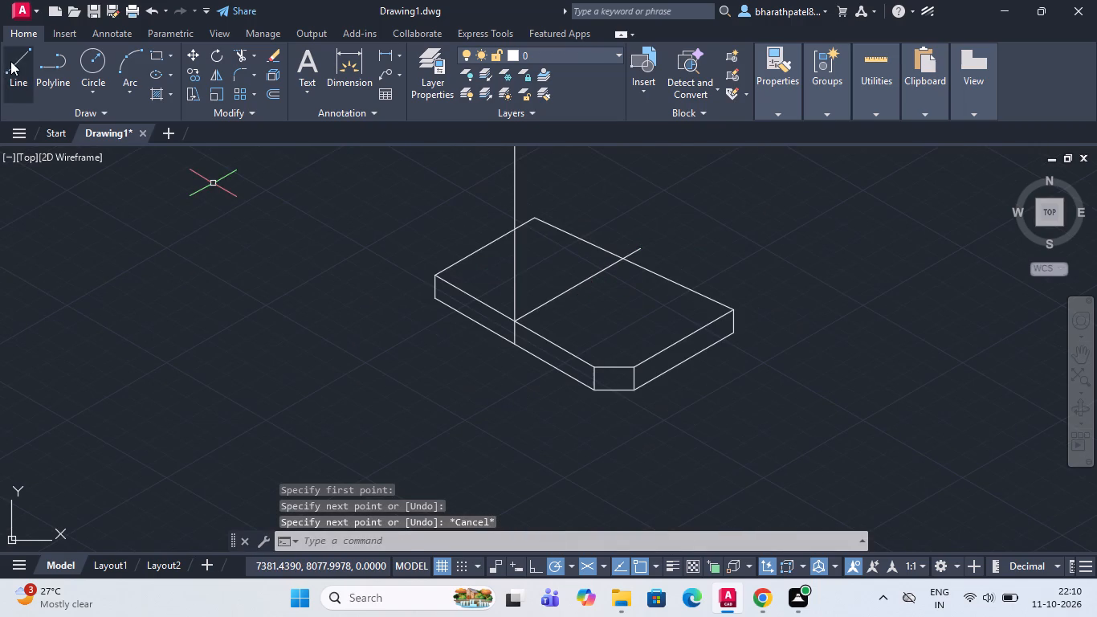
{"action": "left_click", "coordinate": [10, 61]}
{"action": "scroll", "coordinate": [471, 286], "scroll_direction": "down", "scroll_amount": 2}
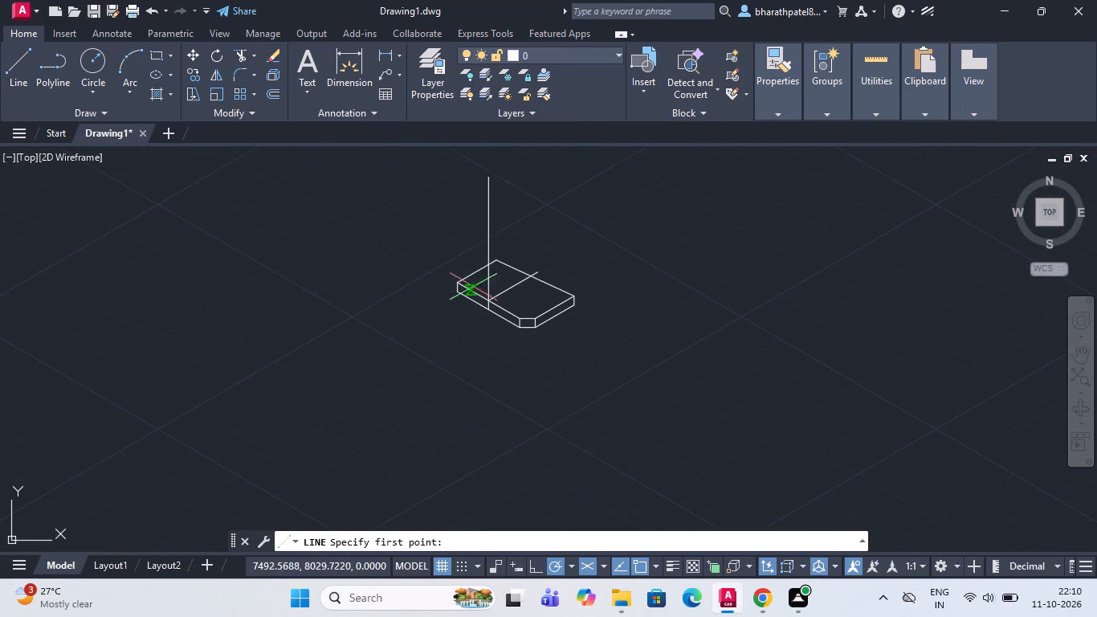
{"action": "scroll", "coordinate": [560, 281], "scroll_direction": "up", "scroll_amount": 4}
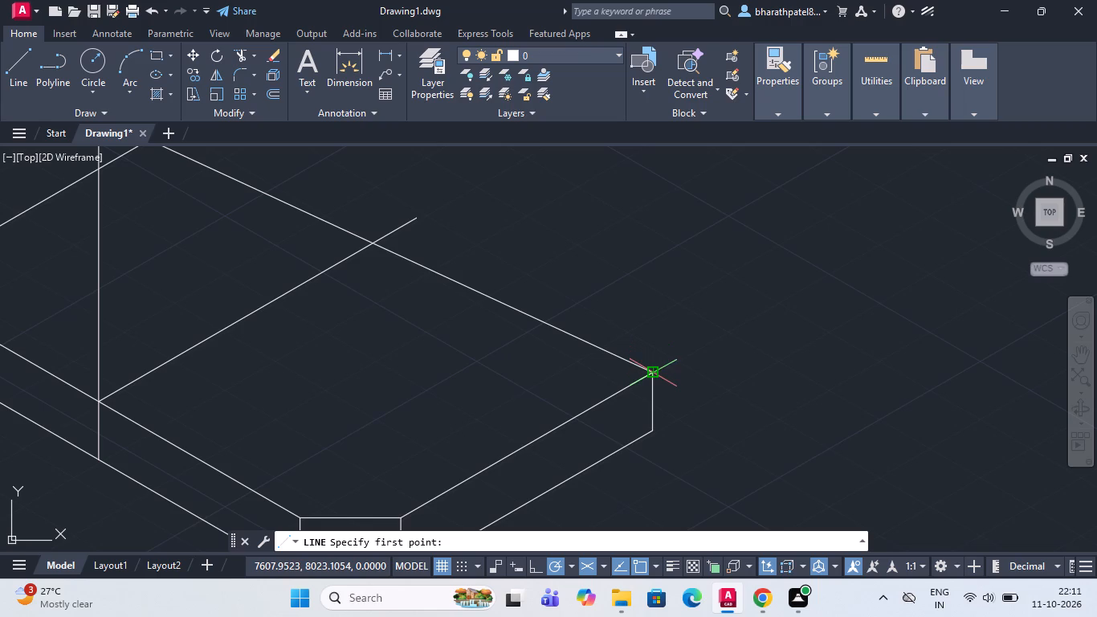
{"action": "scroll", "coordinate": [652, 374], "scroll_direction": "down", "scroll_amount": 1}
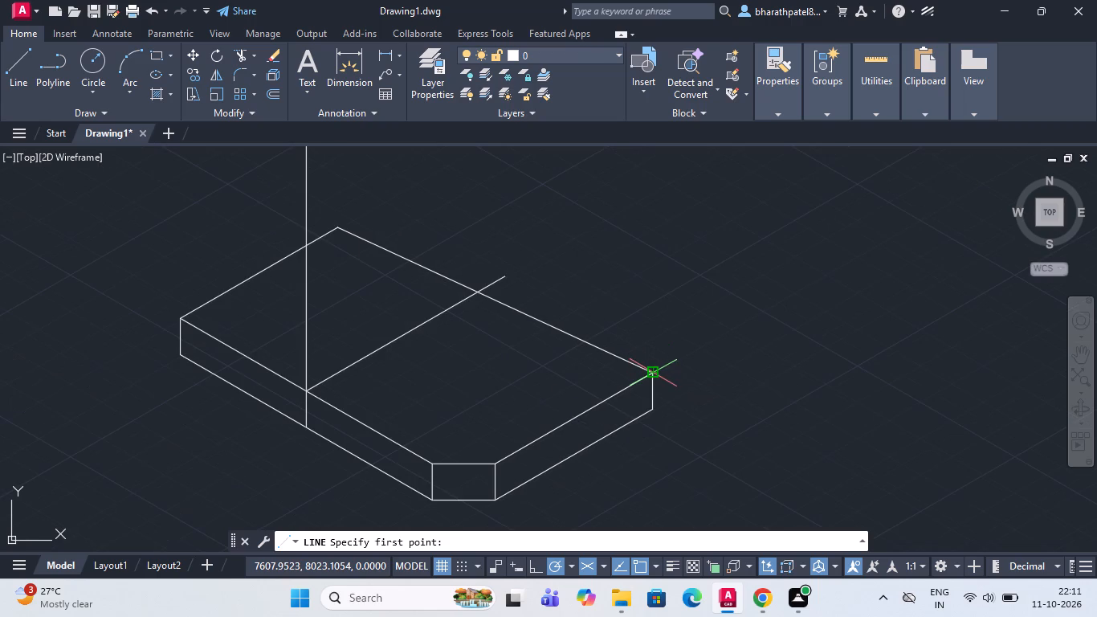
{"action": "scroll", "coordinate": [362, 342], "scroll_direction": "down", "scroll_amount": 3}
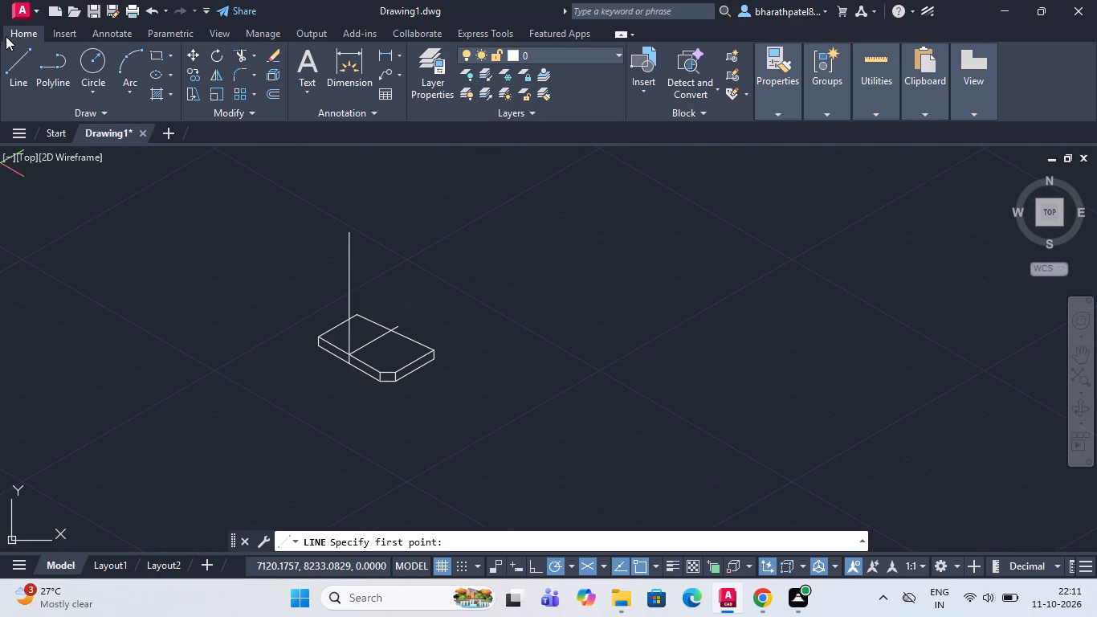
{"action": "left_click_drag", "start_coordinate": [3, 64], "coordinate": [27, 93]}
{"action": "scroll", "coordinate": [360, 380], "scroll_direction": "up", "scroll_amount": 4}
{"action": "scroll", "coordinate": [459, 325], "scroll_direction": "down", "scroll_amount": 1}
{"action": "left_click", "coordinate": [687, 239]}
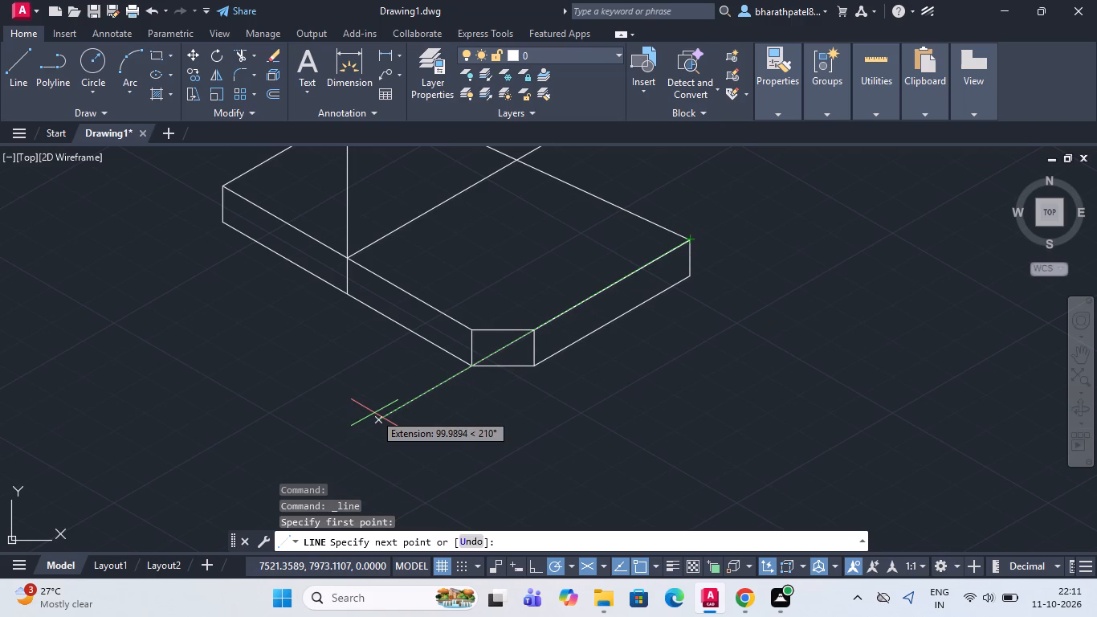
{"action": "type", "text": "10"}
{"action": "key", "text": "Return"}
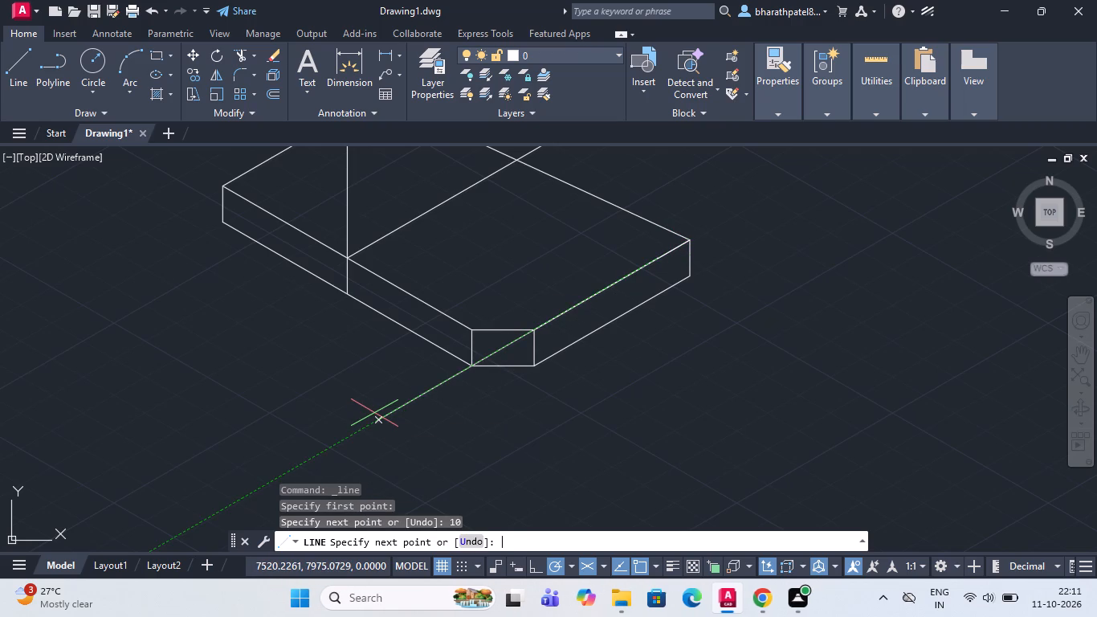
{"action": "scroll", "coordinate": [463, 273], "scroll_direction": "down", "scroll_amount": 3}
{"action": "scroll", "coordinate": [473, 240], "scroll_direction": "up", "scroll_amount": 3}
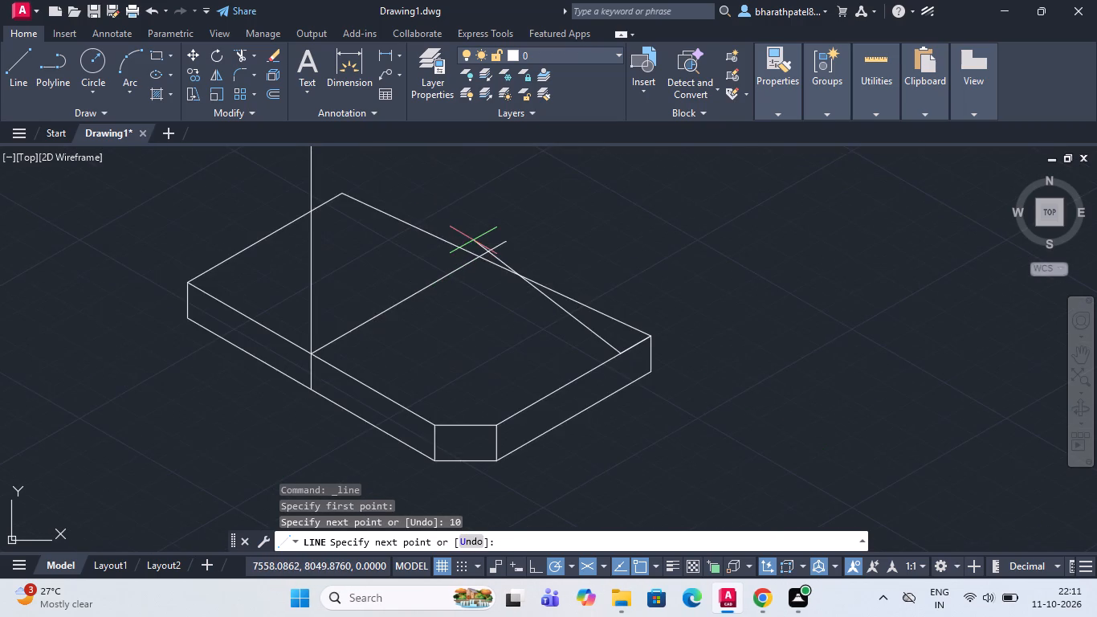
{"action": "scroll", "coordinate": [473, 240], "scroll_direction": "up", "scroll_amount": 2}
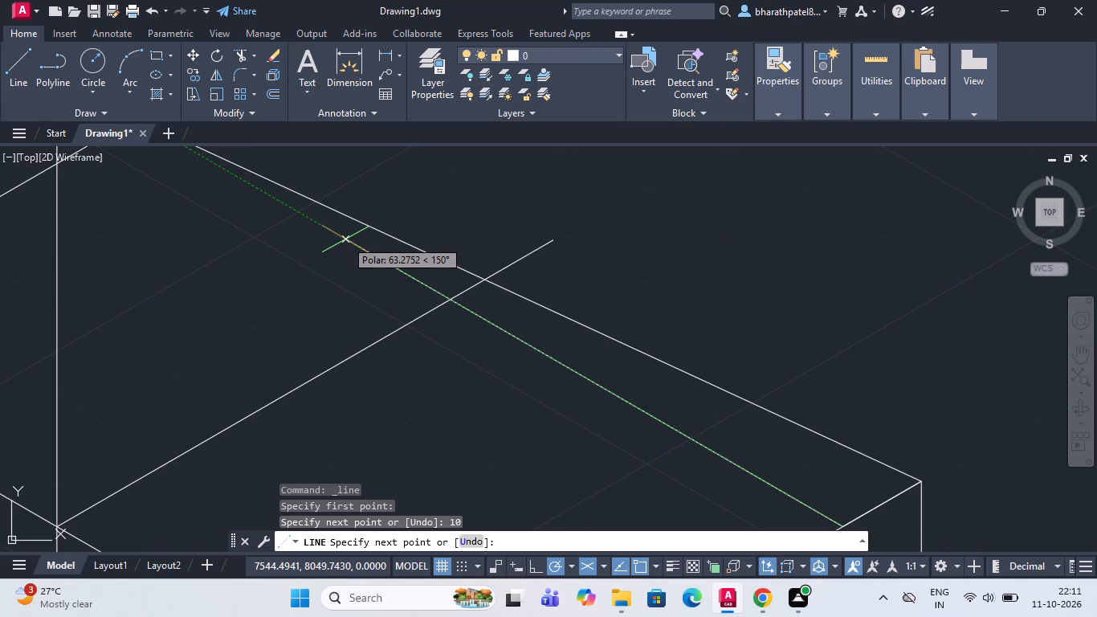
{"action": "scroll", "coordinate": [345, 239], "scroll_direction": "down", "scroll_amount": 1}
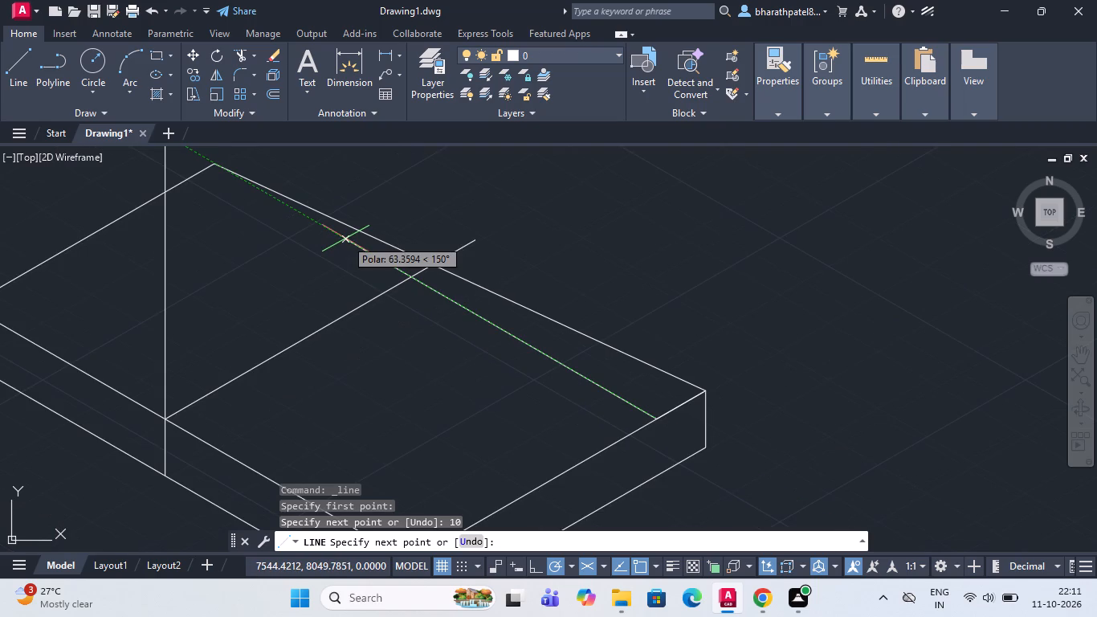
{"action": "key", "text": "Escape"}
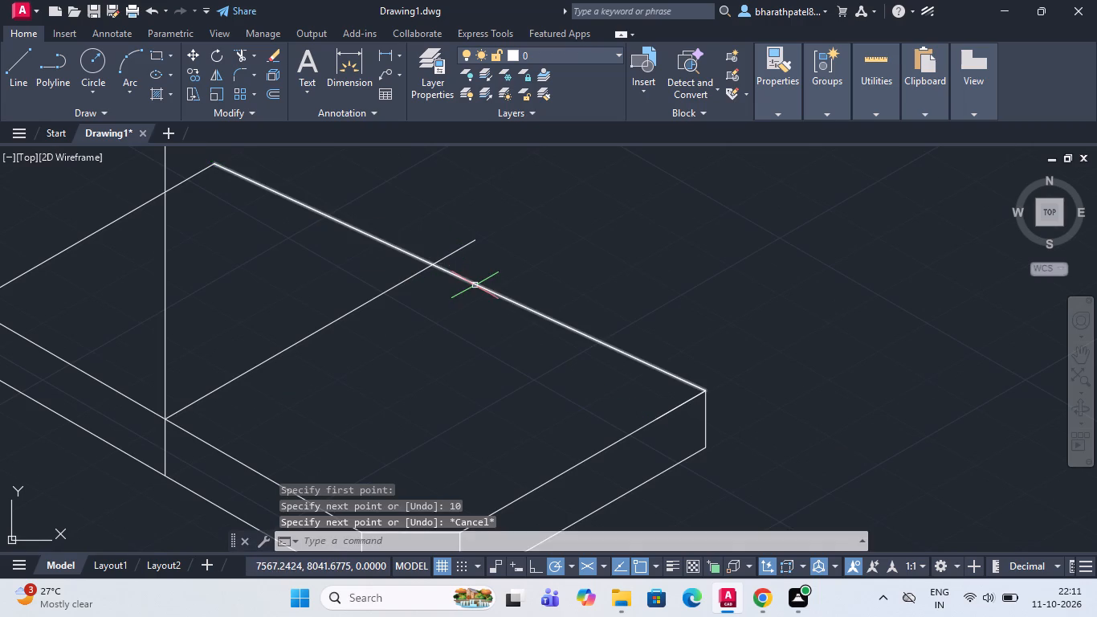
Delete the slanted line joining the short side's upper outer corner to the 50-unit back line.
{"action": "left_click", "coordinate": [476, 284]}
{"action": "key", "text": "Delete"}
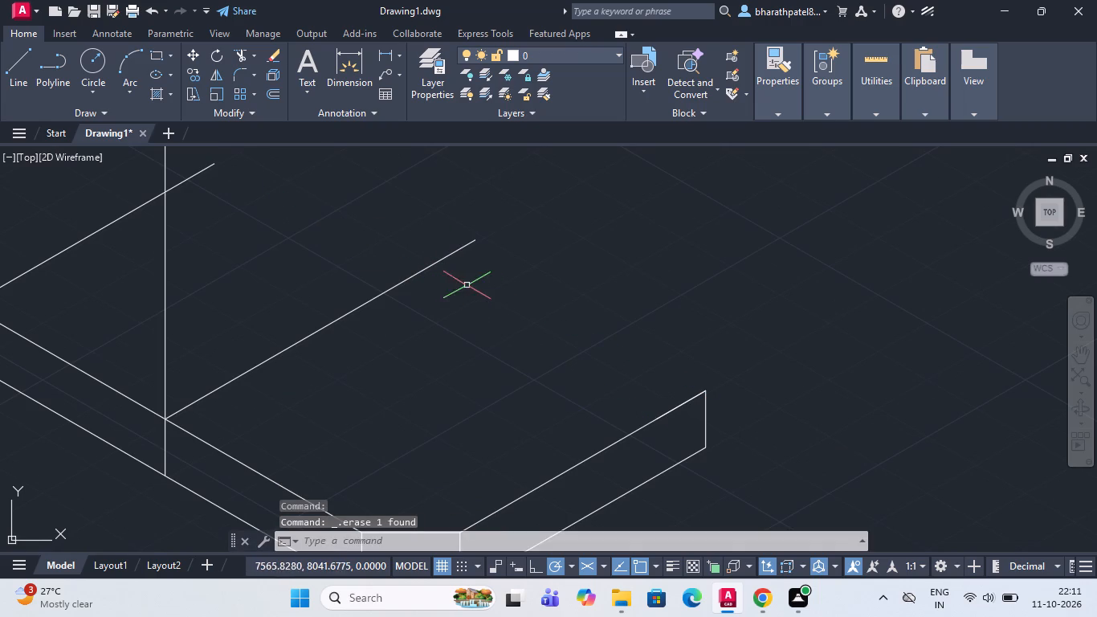
Draw connected lines from the short side's upper outer corner: 10 units at 210° along the top edge, then 40 units at 150°.
{"action": "left_click", "coordinate": [11, 74]}
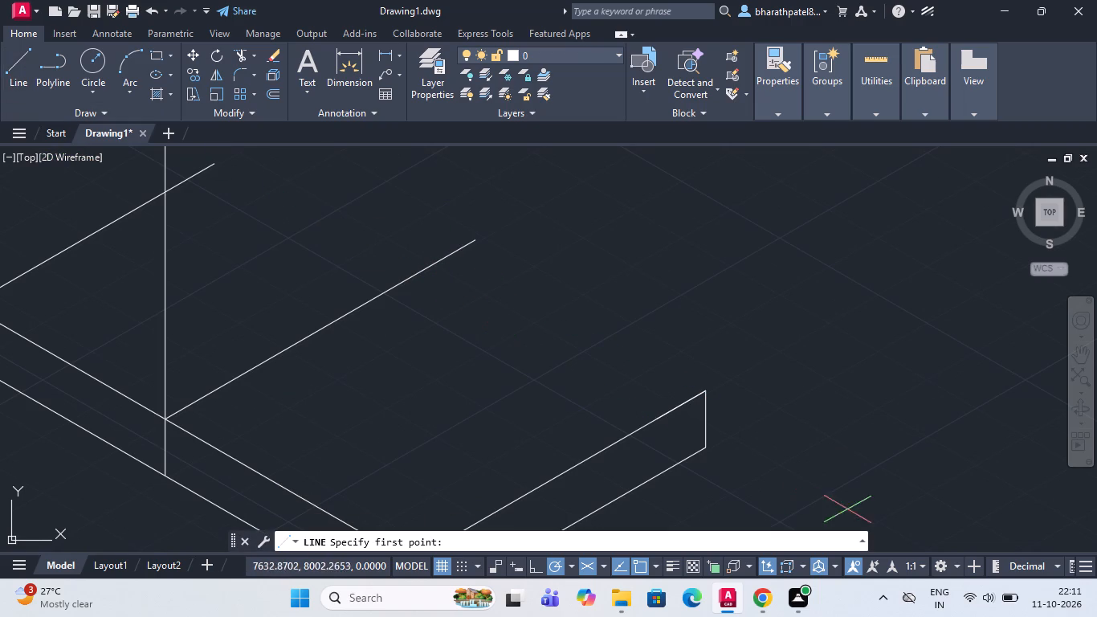
{"action": "left_click", "coordinate": [703, 391]}
{"action": "scroll", "coordinate": [703, 391], "scroll_direction": "down", "scroll_amount": 1}
{"action": "scroll", "coordinate": [703, 391], "scroll_direction": "up", "scroll_amount": 4}
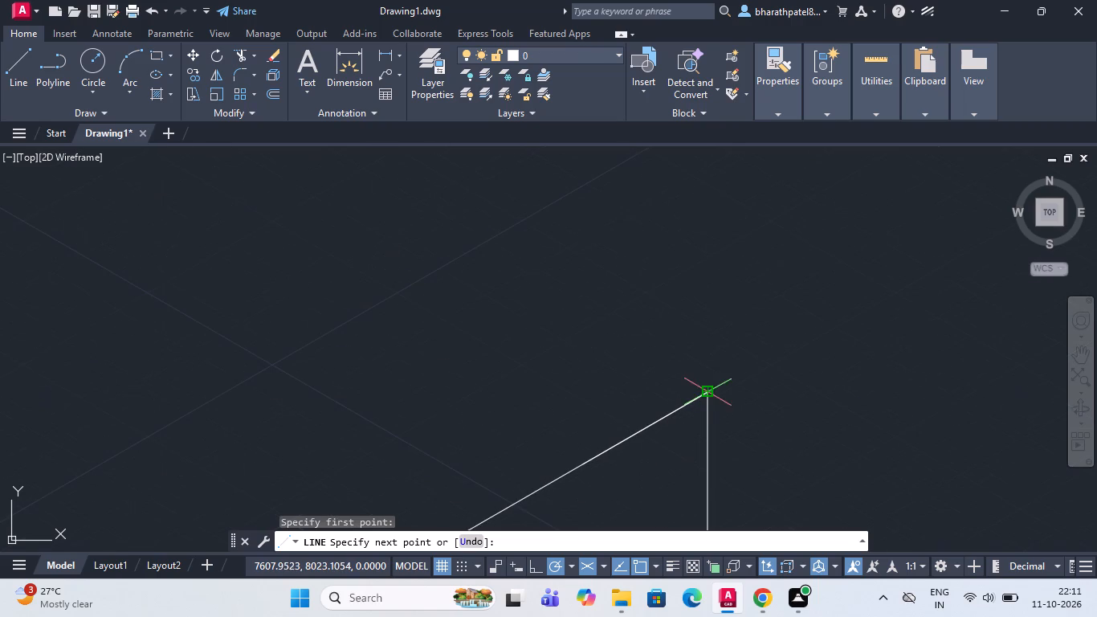
{"action": "scroll", "coordinate": [704, 368], "scroll_direction": "down", "scroll_amount": 3}
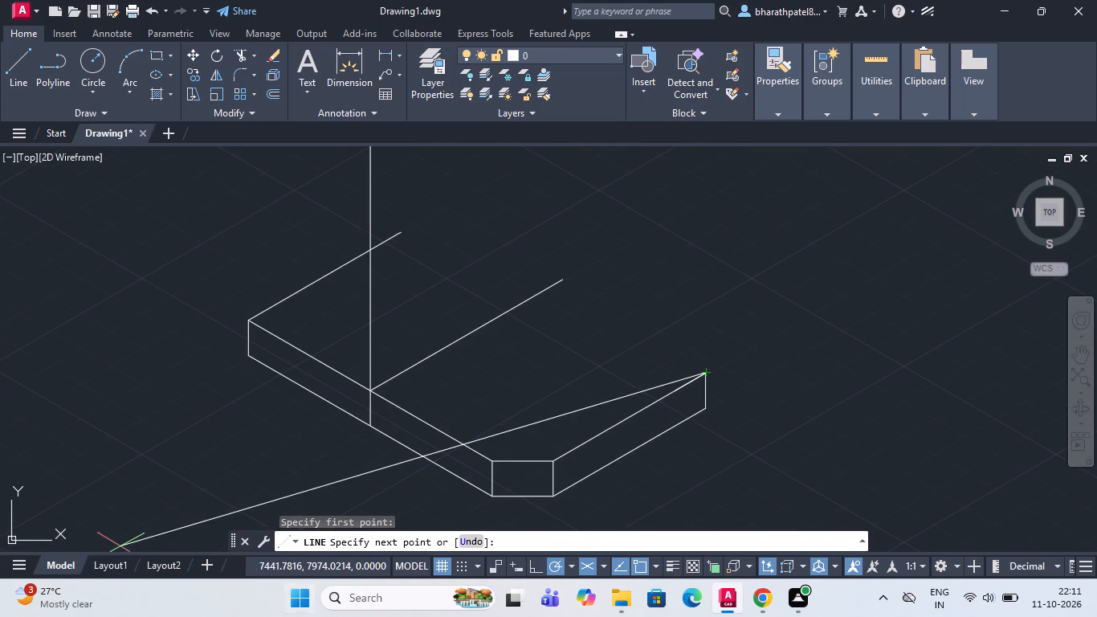
{"action": "type", "text": "10"}
{"action": "key", "text": "Return"}
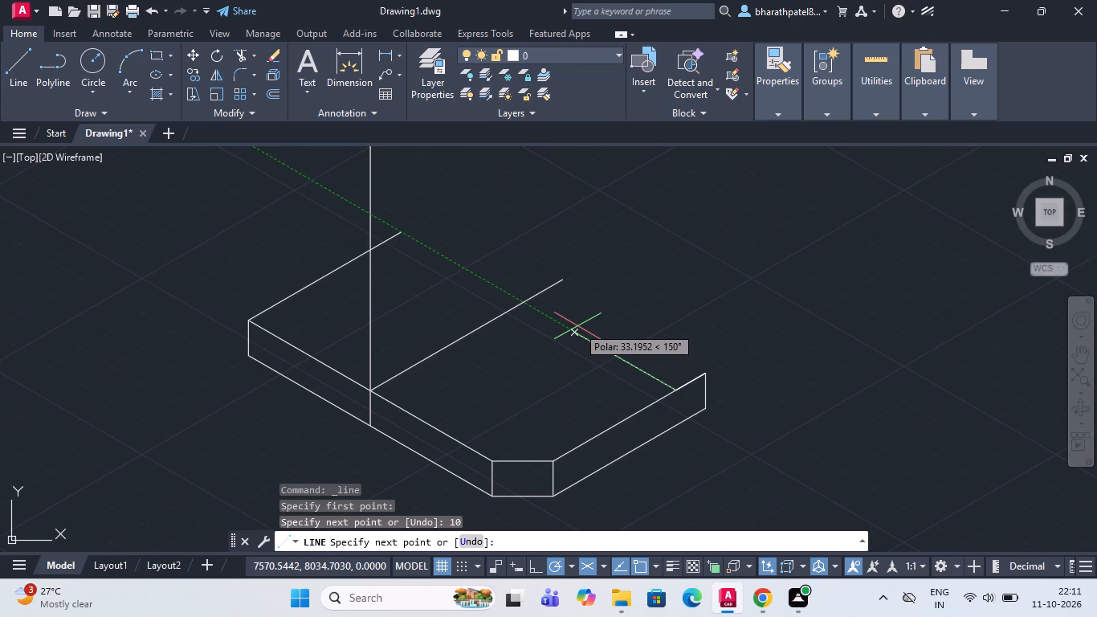
{"action": "type", "text": "40"}
{"action": "key", "text": "Return"}
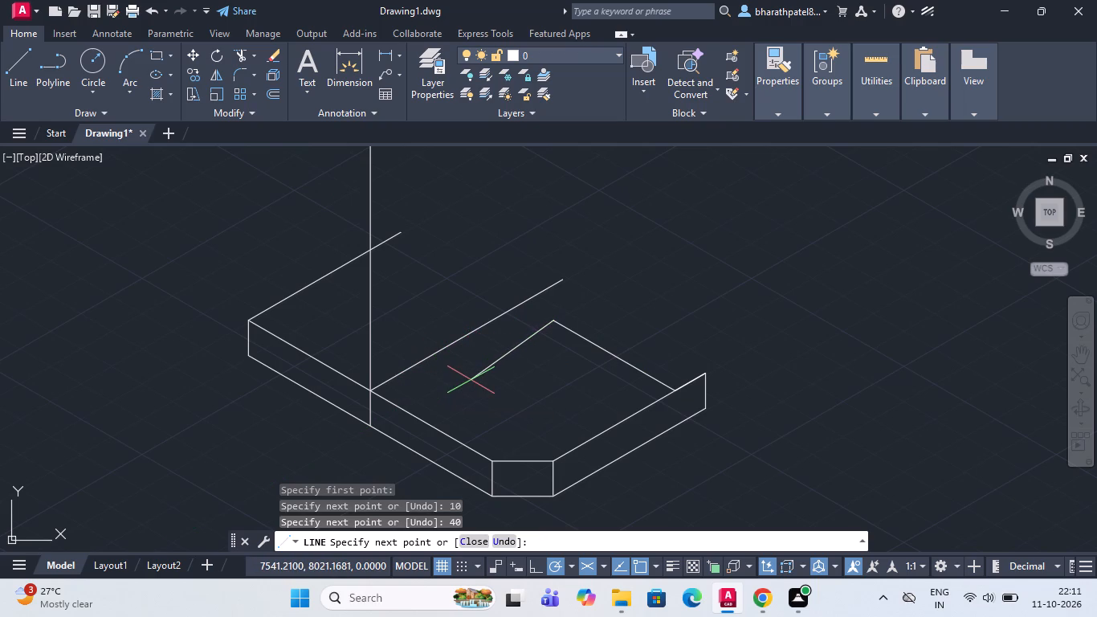
{"action": "key", "text": "Escape"}
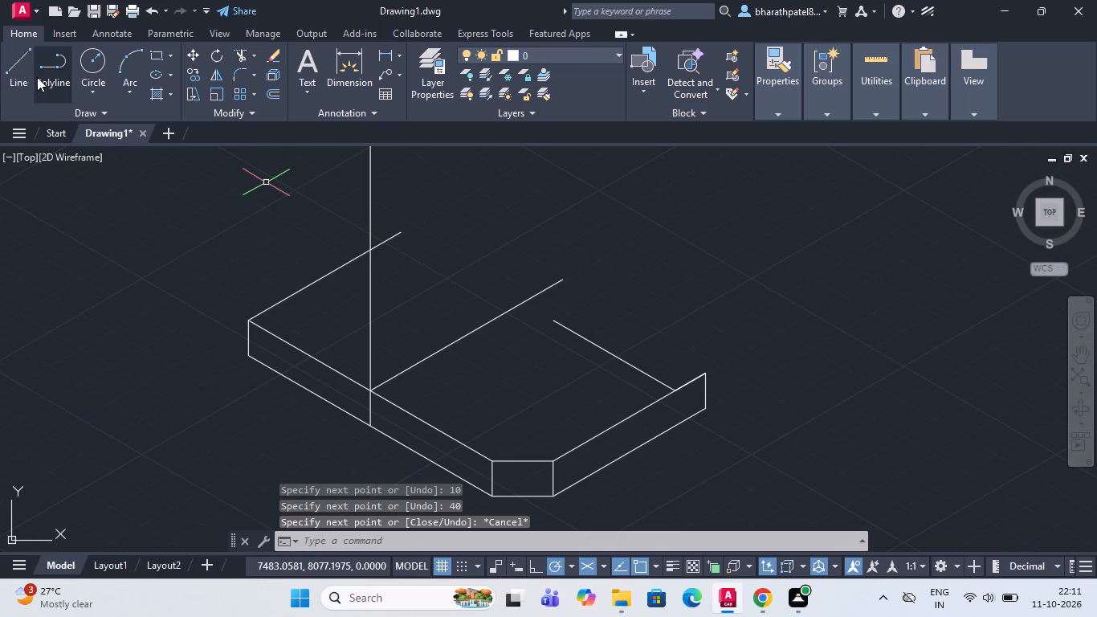
From where the vertical line crosses the upper long edge, draw 5 units at 330°, then about 63 units at 30°.
{"action": "left_click", "coordinate": [11, 76]}
{"action": "scroll", "coordinate": [434, 436], "scroll_direction": "up", "scroll_amount": 3}
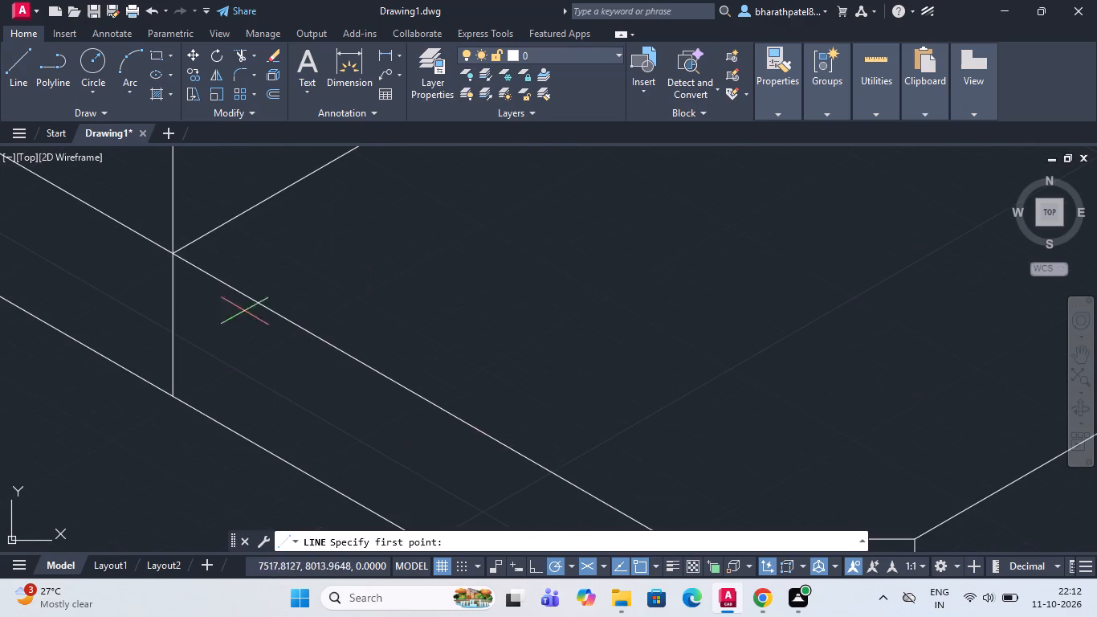
{"action": "left_click", "coordinate": [172, 254]}
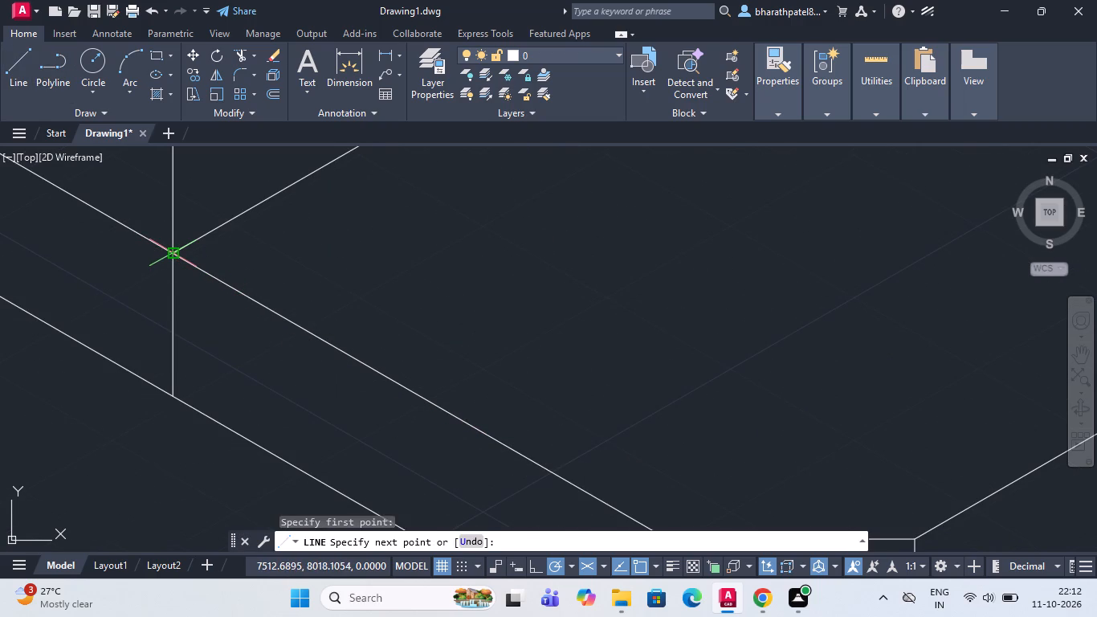
{"action": "scroll", "coordinate": [172, 254], "scroll_direction": "down", "scroll_amount": 3}
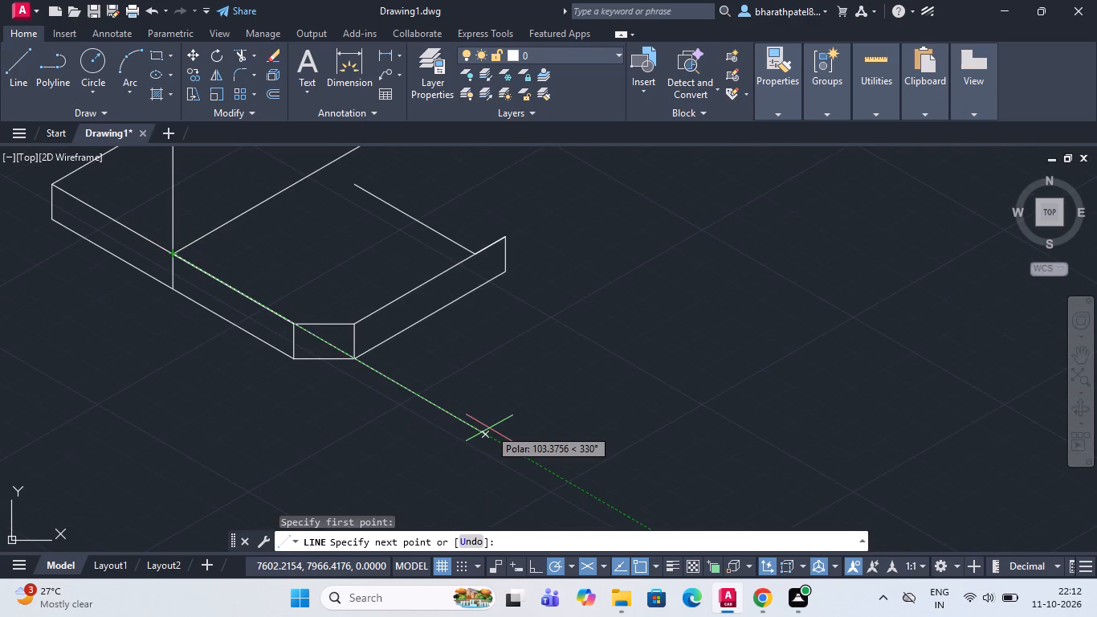
{"action": "key", "text": "5"}
{"action": "key", "text": "Return"}
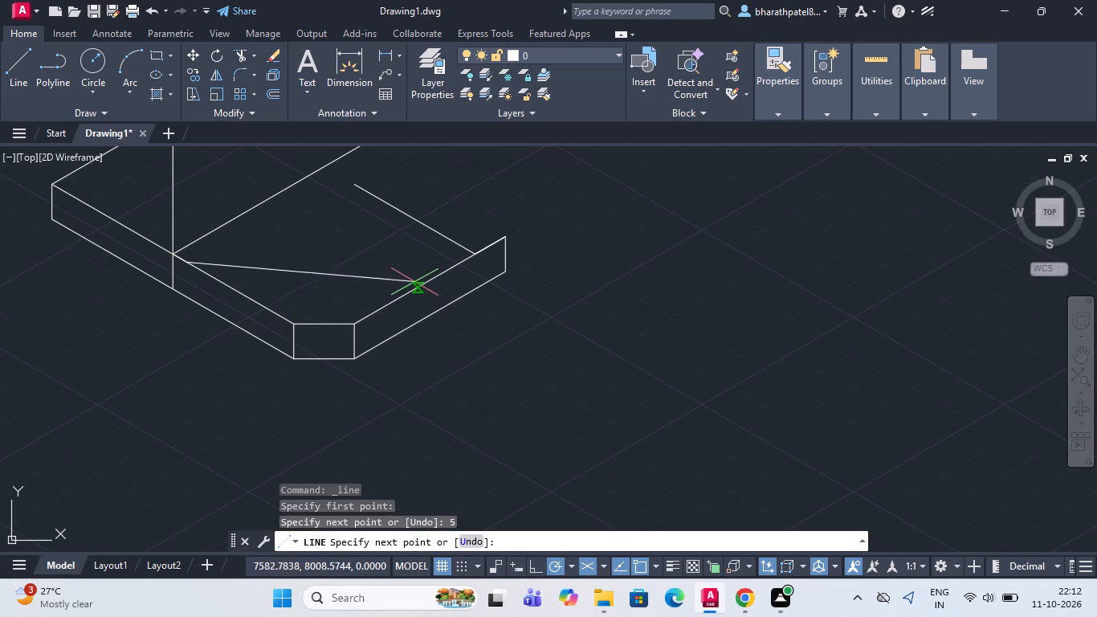
{"action": "left_click", "coordinate": [378, 154]}
{"action": "key", "text": "Escape"}
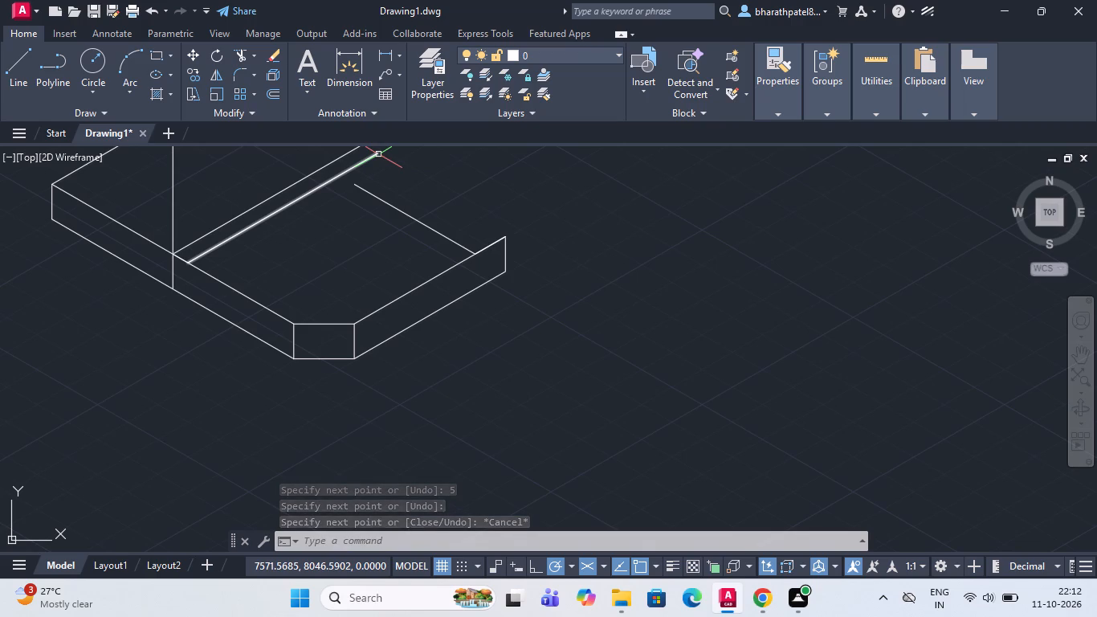
From the end of the 5-unit offset, draw a 50-unit line at 30°, then a vertical line about 30 units up.
{"action": "left_click", "coordinate": [9, 61]}
{"action": "scroll", "coordinate": [211, 403], "scroll_direction": "down", "scroll_amount": 1}
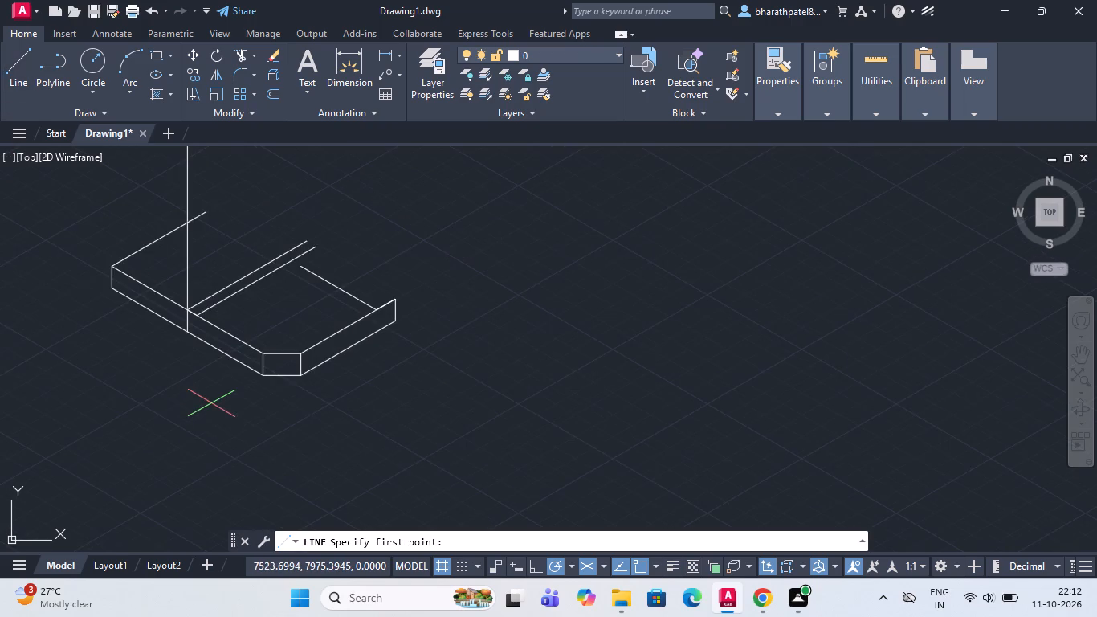
{"action": "scroll", "coordinate": [211, 403], "scroll_direction": "down", "scroll_amount": 1}
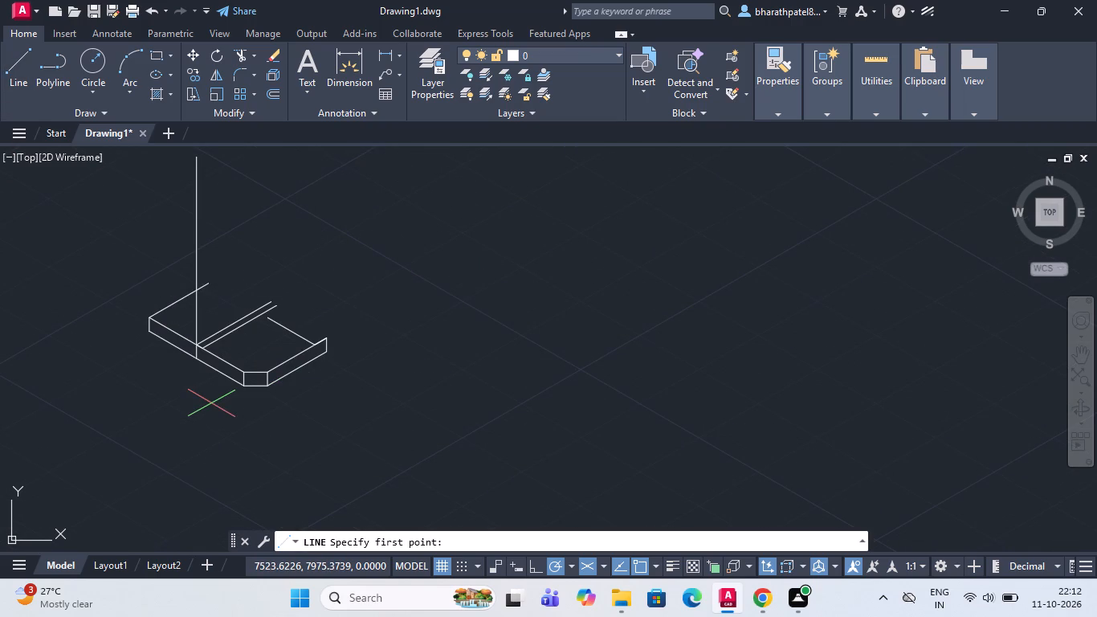
{"action": "scroll", "coordinate": [211, 402], "scroll_direction": "down", "scroll_amount": 1}
{"action": "scroll", "coordinate": [223, 342], "scroll_direction": "up", "scroll_amount": 2}
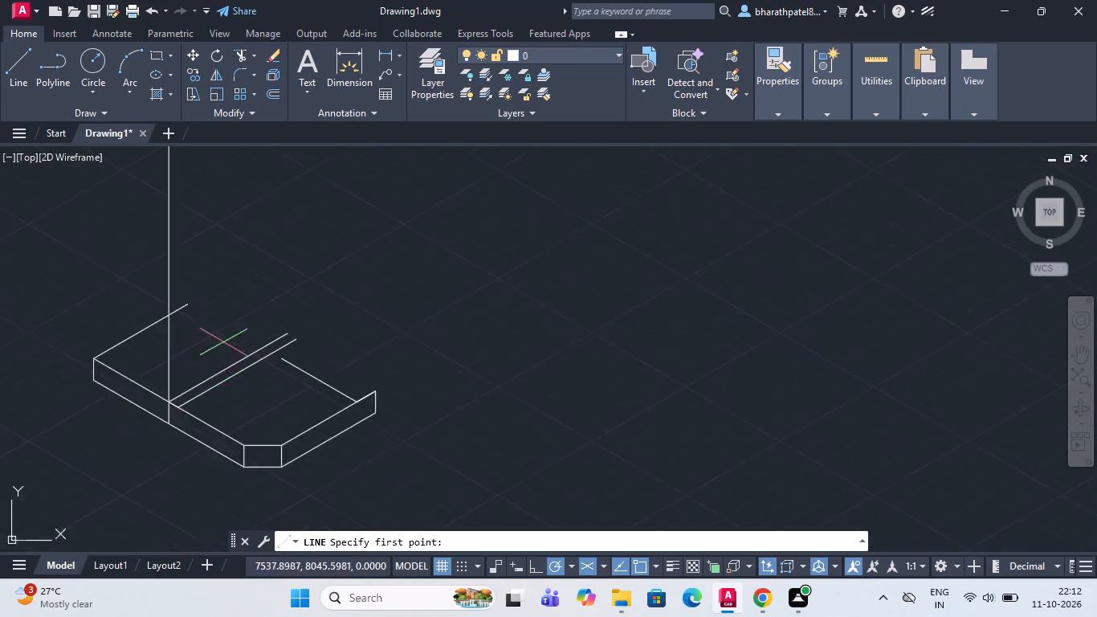
{"action": "scroll", "coordinate": [223, 342], "scroll_direction": "up", "scroll_amount": 2}
{"action": "left_click_drag", "start_coordinate": [109, 505], "coordinate": [123, 490]}
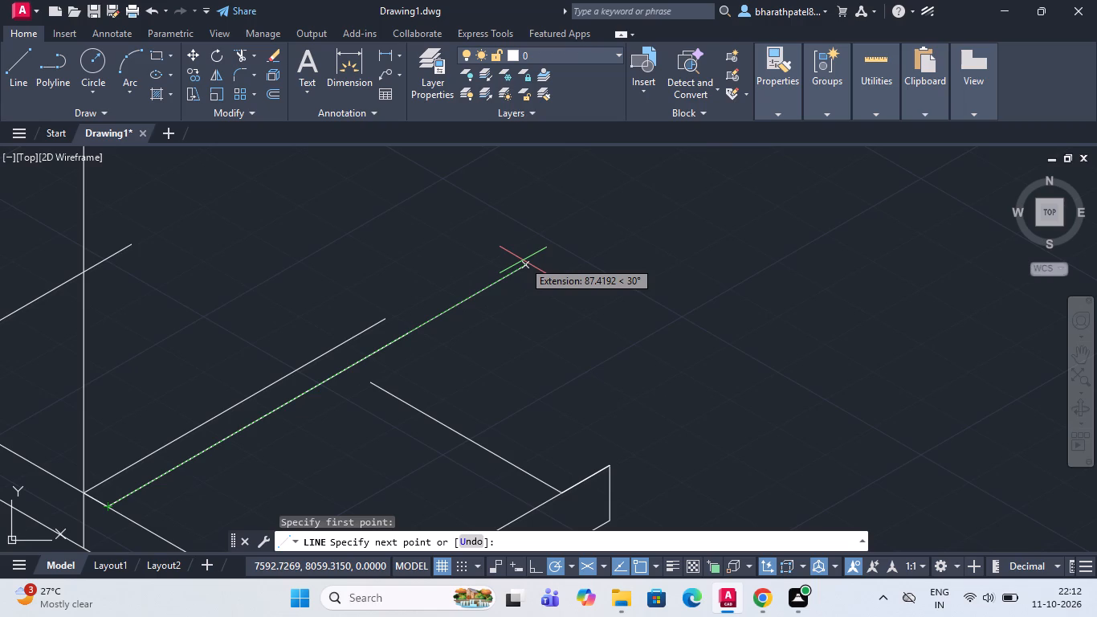
{"action": "type", "text": "50"}
{"action": "key", "text": "Return"}
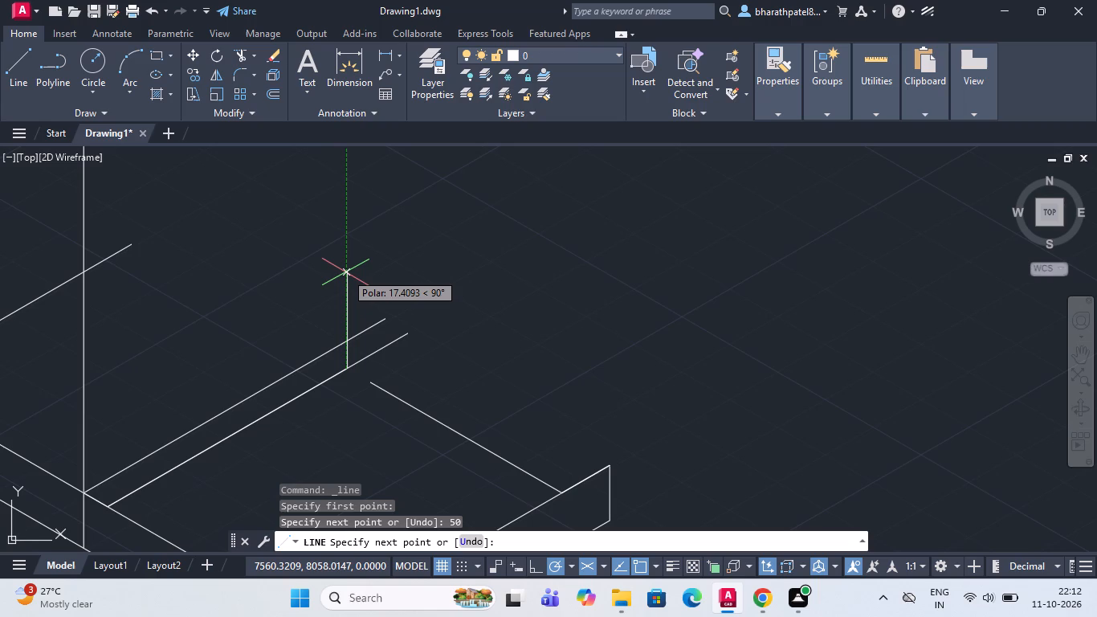
{"action": "left_click", "coordinate": [345, 202]}
{"action": "key", "text": "Escape"}
Trim the end of the offset 30° line that extends past the foot of the 30-unit vertical line.
{"action": "scroll", "coordinate": [355, 202], "scroll_direction": "down", "scroll_amount": 2}
{"action": "scroll", "coordinate": [409, 246], "scroll_direction": "up", "scroll_amount": 2}
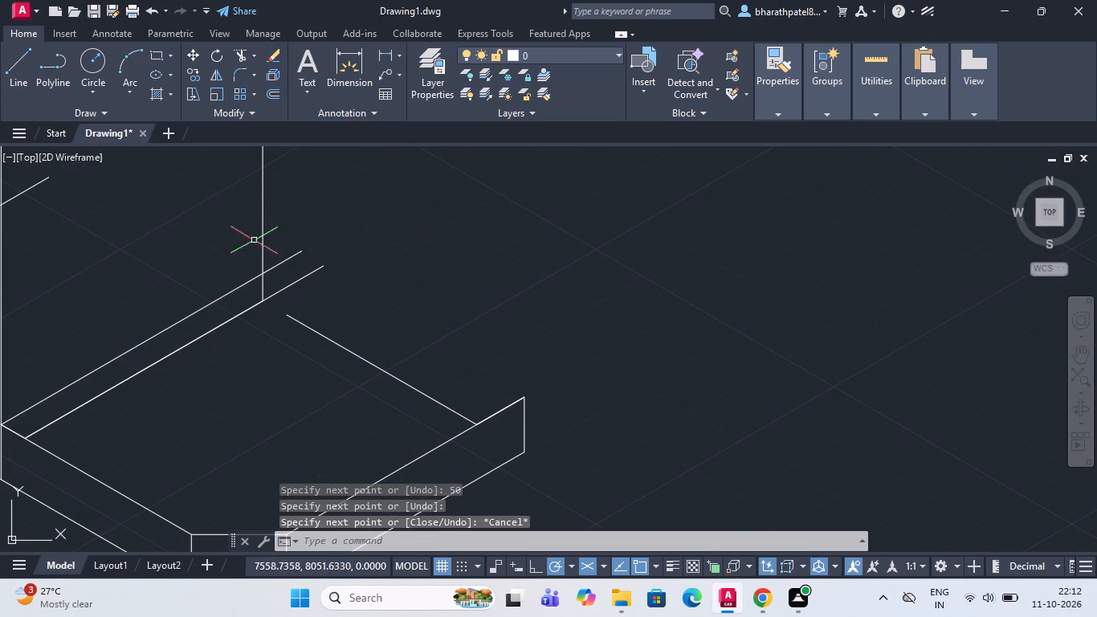
{"action": "left_click", "coordinate": [239, 56]}
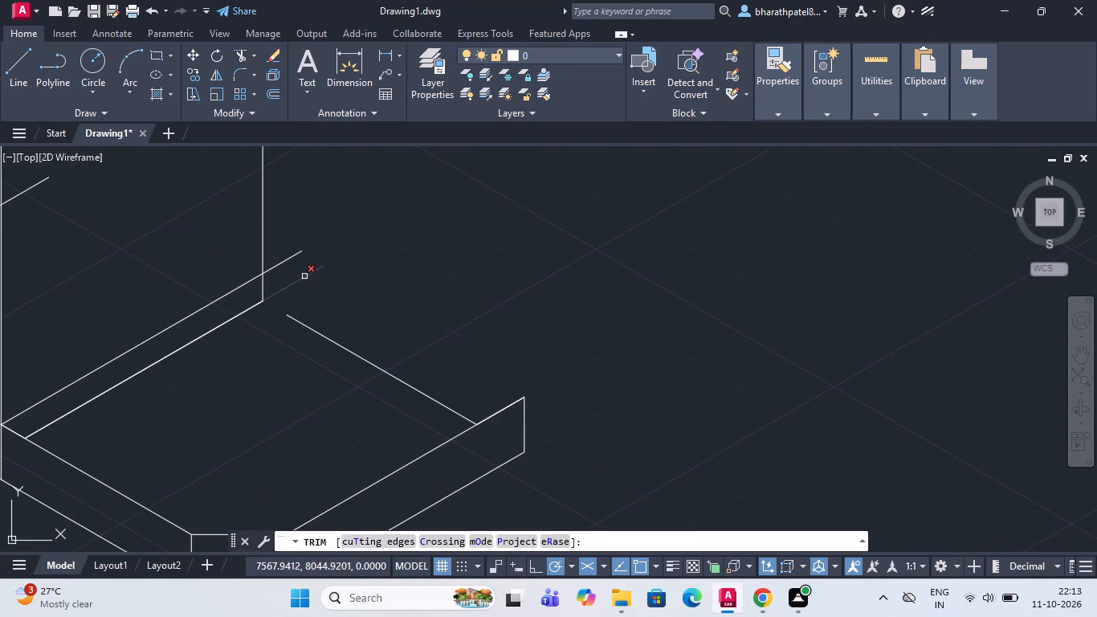
{"action": "left_click", "coordinate": [304, 275]}
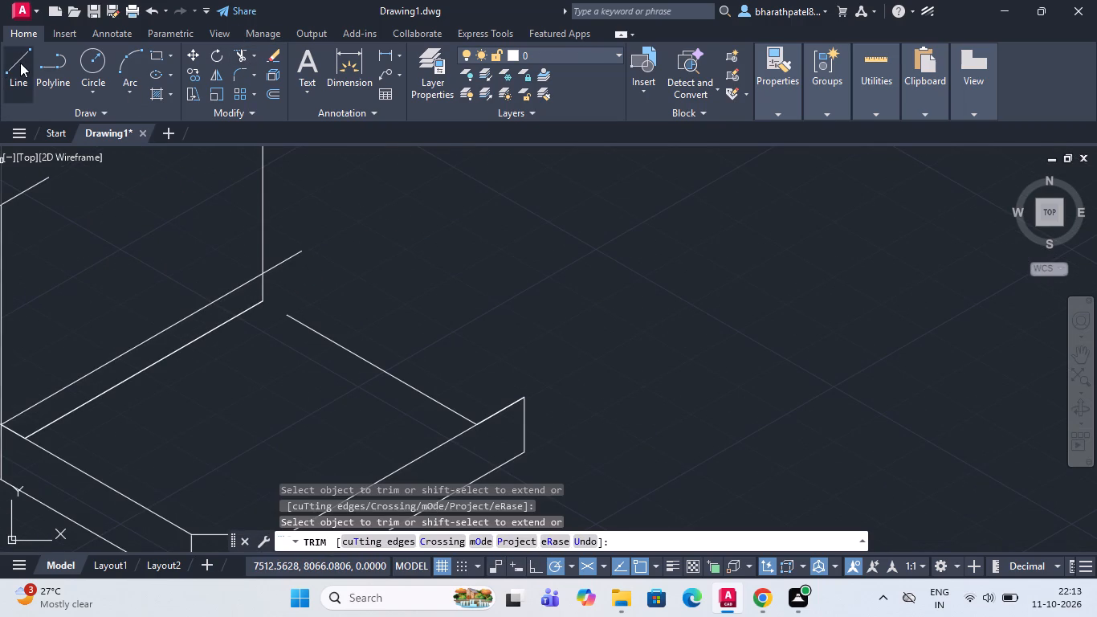
Draw a line from the point 10 units in on the short side's top edge to the foot of the 30-unit vertical line.
{"action": "left_click", "coordinate": [21, 63]}
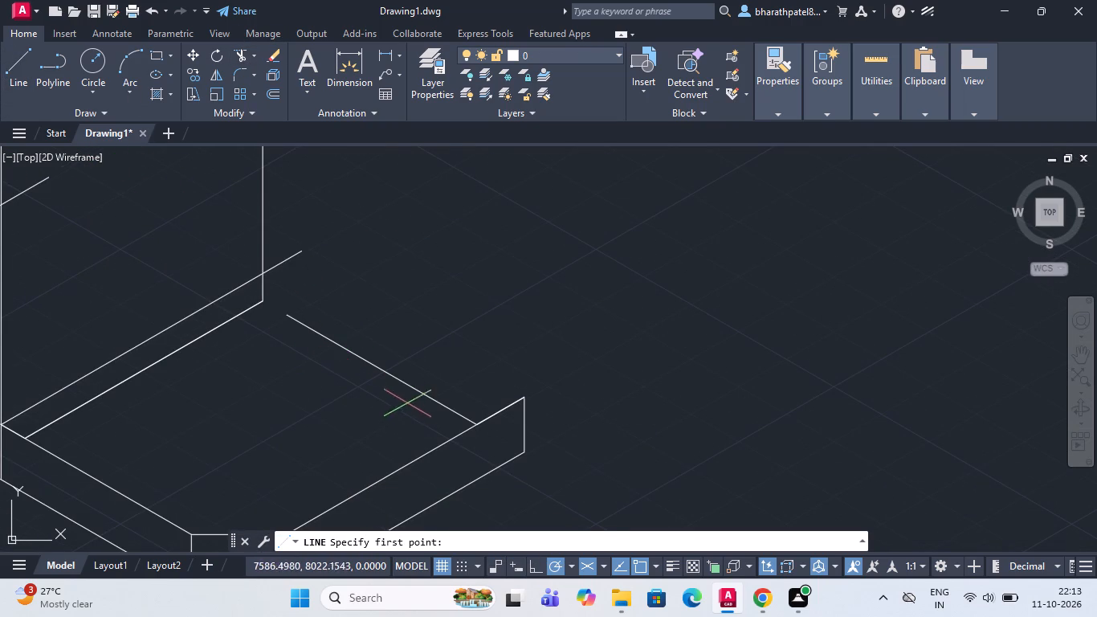
{"action": "left_click_drag", "start_coordinate": [474, 423], "coordinate": [466, 413]}
{"action": "scroll", "coordinate": [284, 280], "scroll_direction": "up", "scroll_amount": 1}
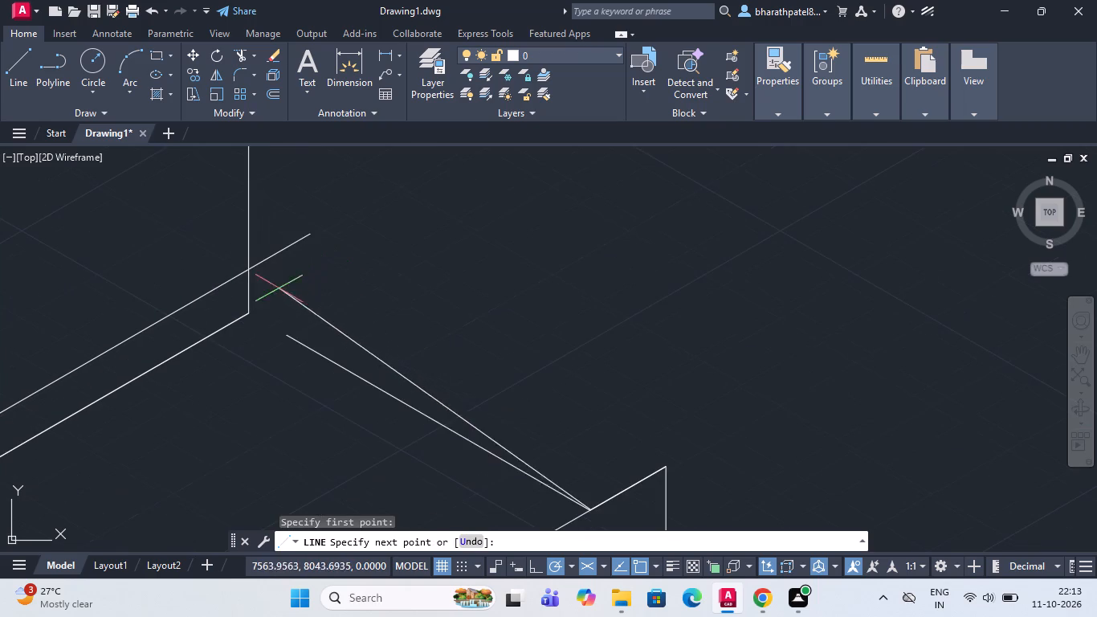
{"action": "scroll", "coordinate": [243, 310], "scroll_direction": "up", "scroll_amount": 4}
{"action": "left_click", "coordinate": [275, 325]}
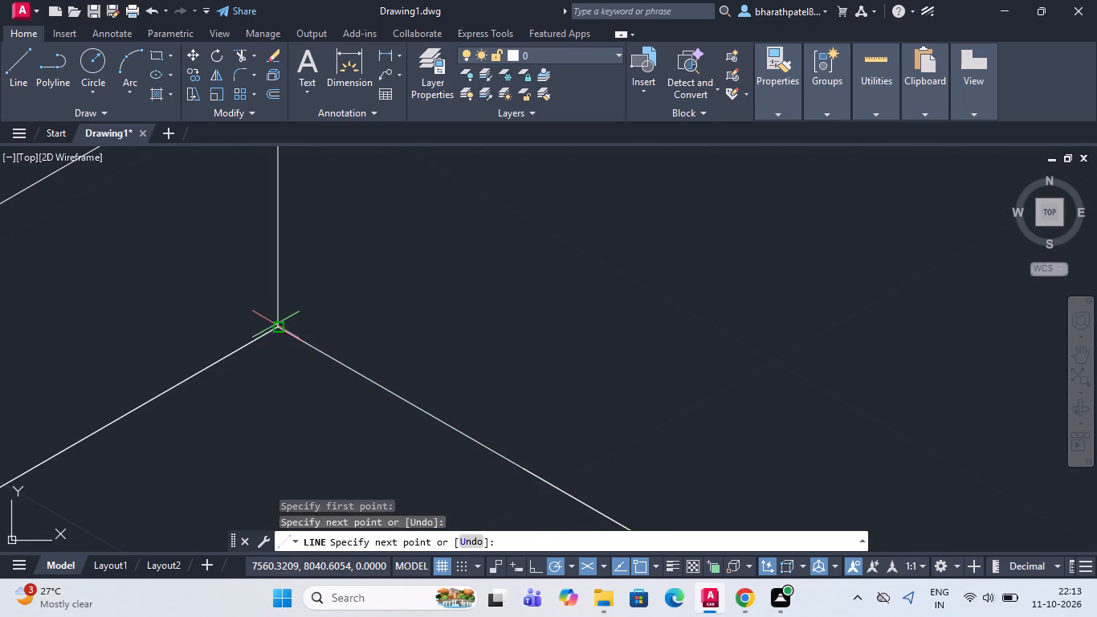
{"action": "key", "text": "Escape"}
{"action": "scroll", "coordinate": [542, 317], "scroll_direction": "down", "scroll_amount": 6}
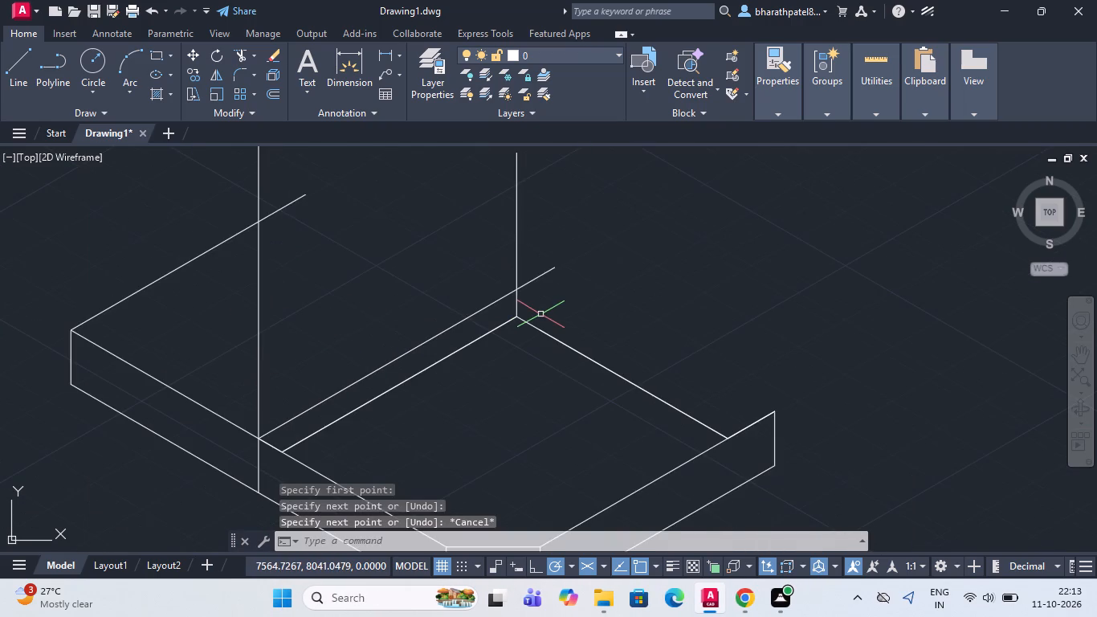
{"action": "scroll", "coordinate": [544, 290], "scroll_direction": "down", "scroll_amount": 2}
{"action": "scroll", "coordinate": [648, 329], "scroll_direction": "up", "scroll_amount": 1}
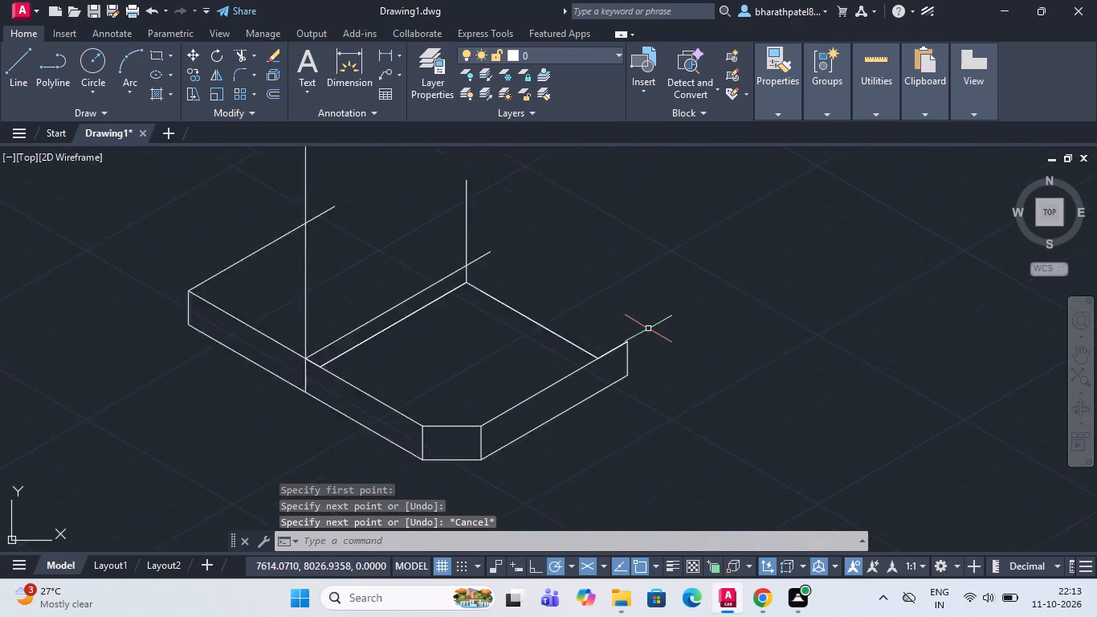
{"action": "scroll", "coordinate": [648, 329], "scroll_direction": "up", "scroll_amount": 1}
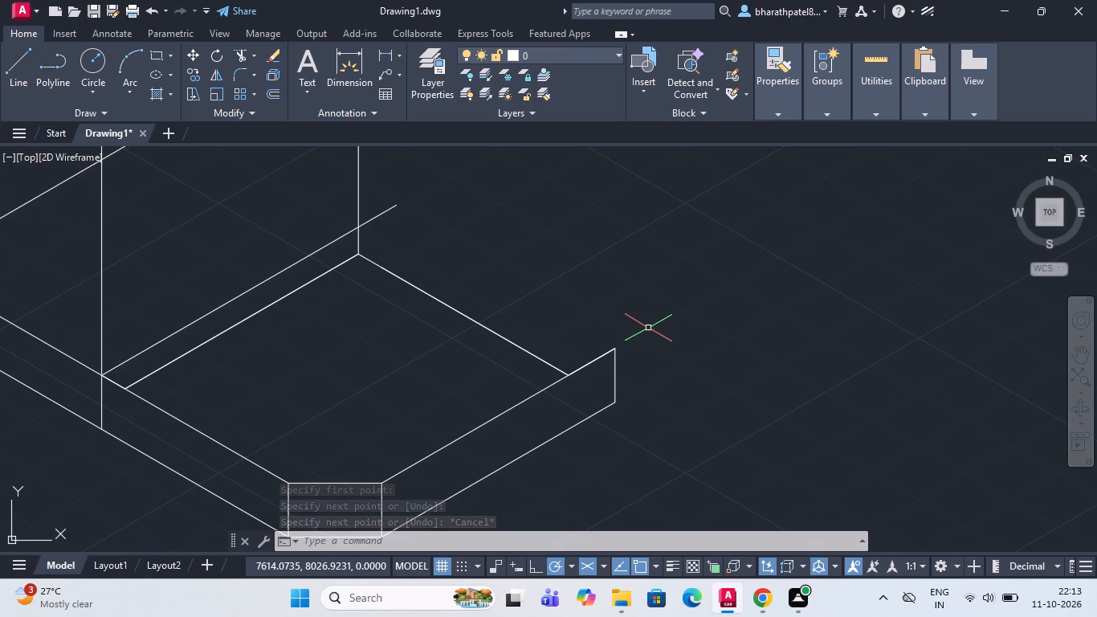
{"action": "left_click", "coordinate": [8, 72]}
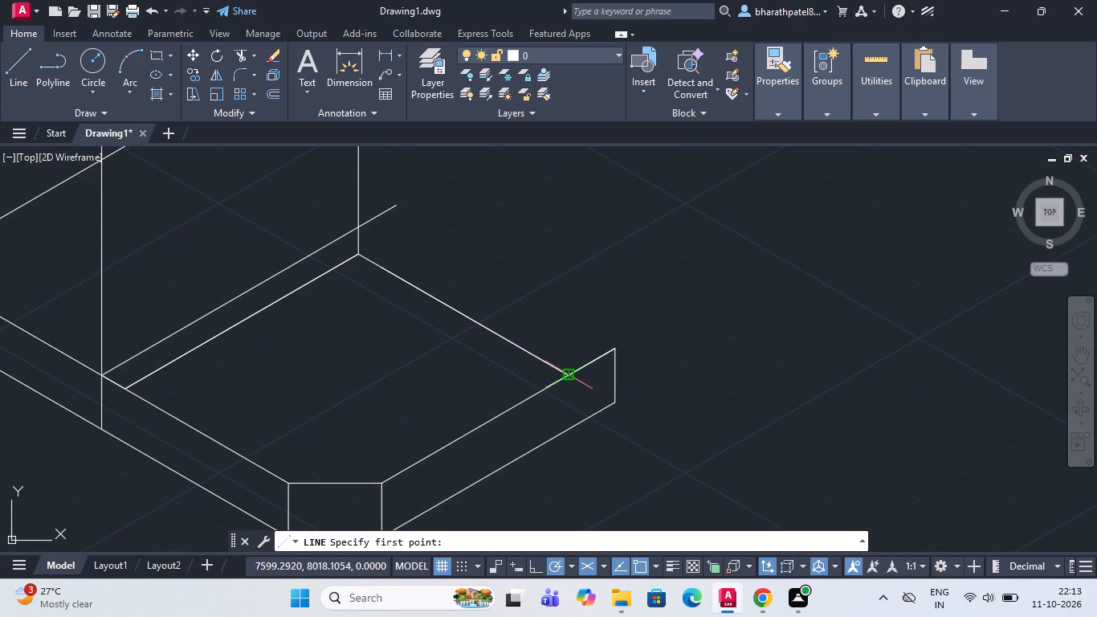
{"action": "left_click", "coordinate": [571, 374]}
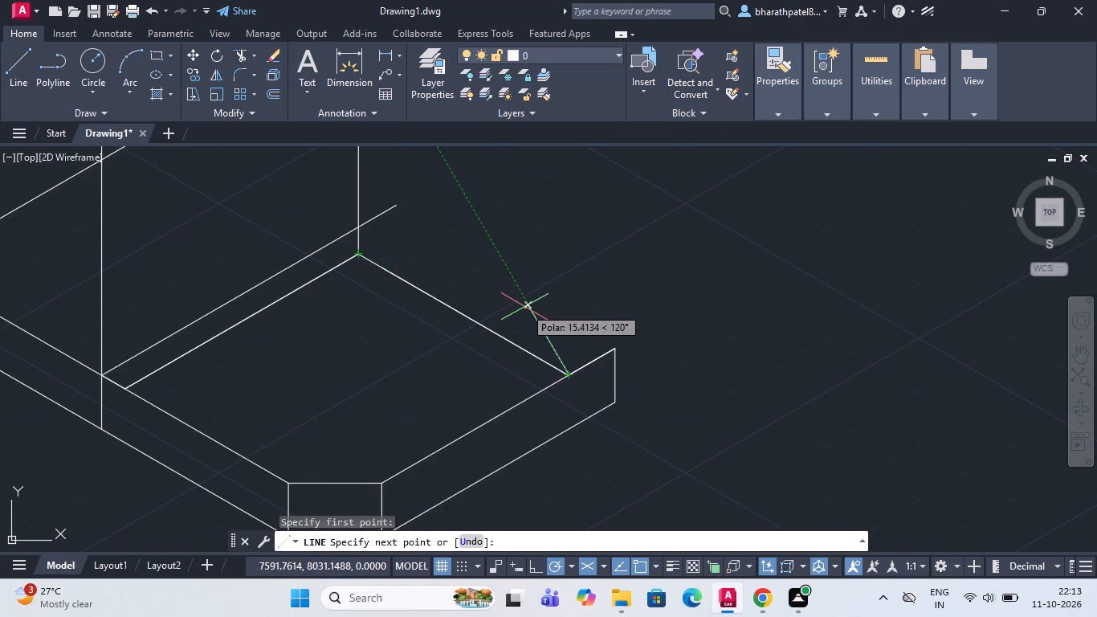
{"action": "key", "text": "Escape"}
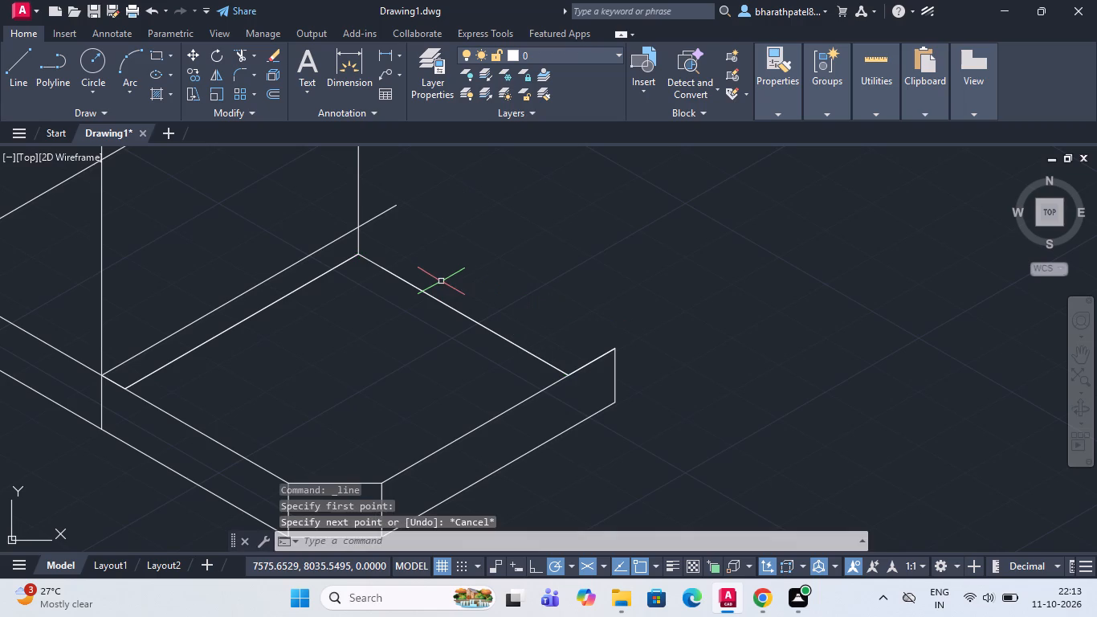
From where the tall vertical line crosses the upper long edge, draw 5 units at 150°, then about 77 units at 30°.
{"action": "scroll", "coordinate": [441, 281], "scroll_direction": "down", "scroll_amount": 1}
{"action": "scroll", "coordinate": [406, 259], "scroll_direction": "up", "scroll_amount": 2}
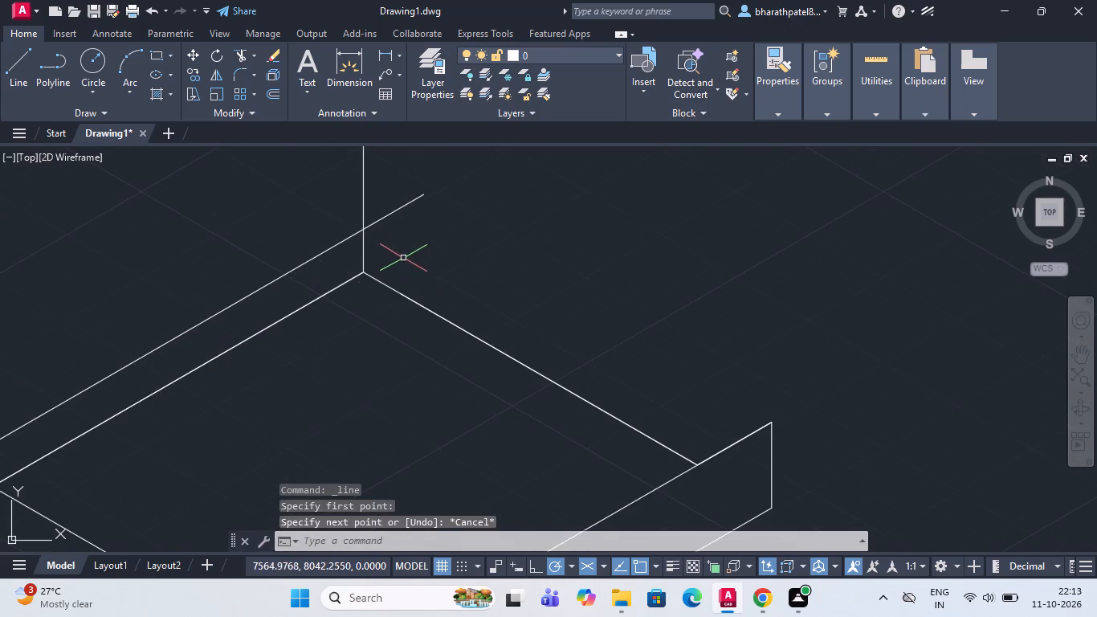
{"action": "scroll", "coordinate": [371, 280], "scroll_direction": "down", "scroll_amount": 1}
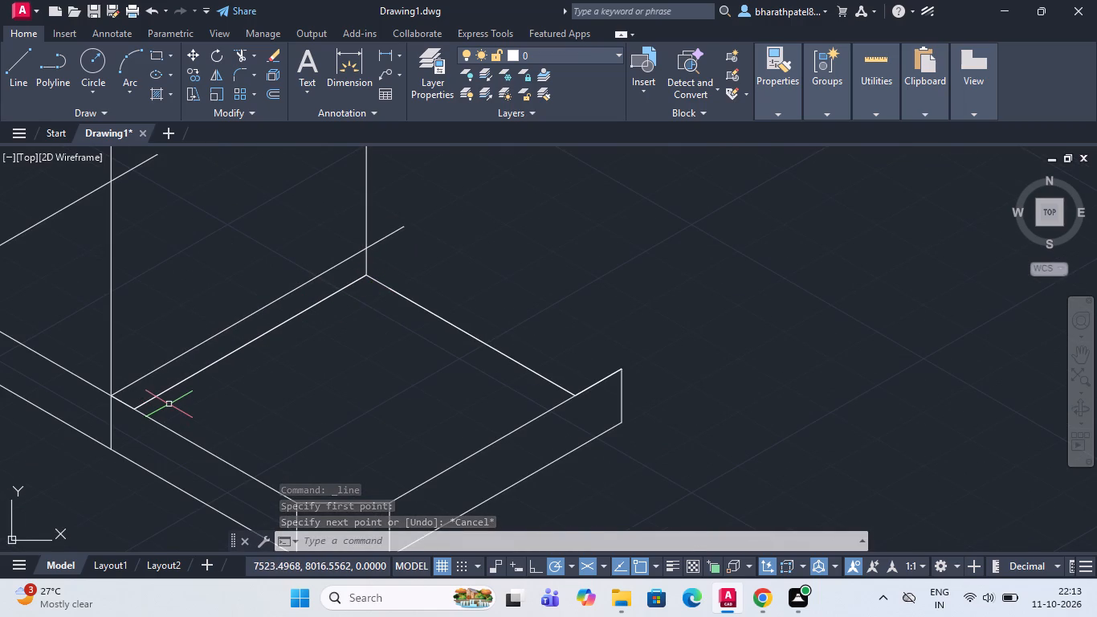
{"action": "left_click", "coordinate": [8, 60]}
{"action": "left_click", "coordinate": [110, 396]}
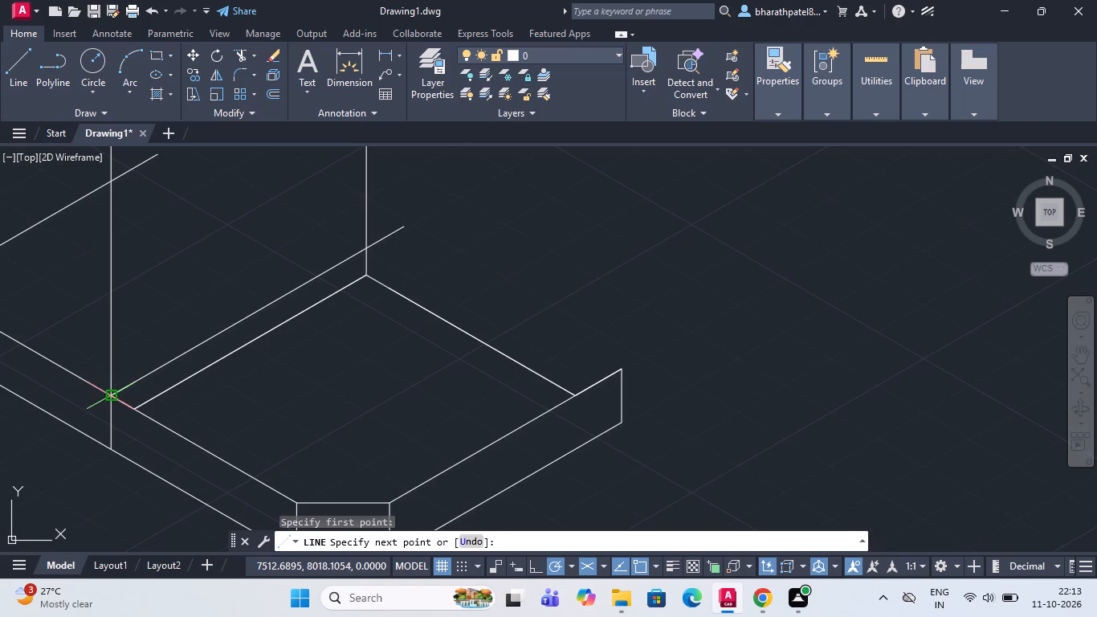
{"action": "scroll", "coordinate": [77, 370], "scroll_direction": "down", "scroll_amount": 3}
{"action": "scroll", "coordinate": [53, 368], "scroll_direction": "up", "scroll_amount": 4}
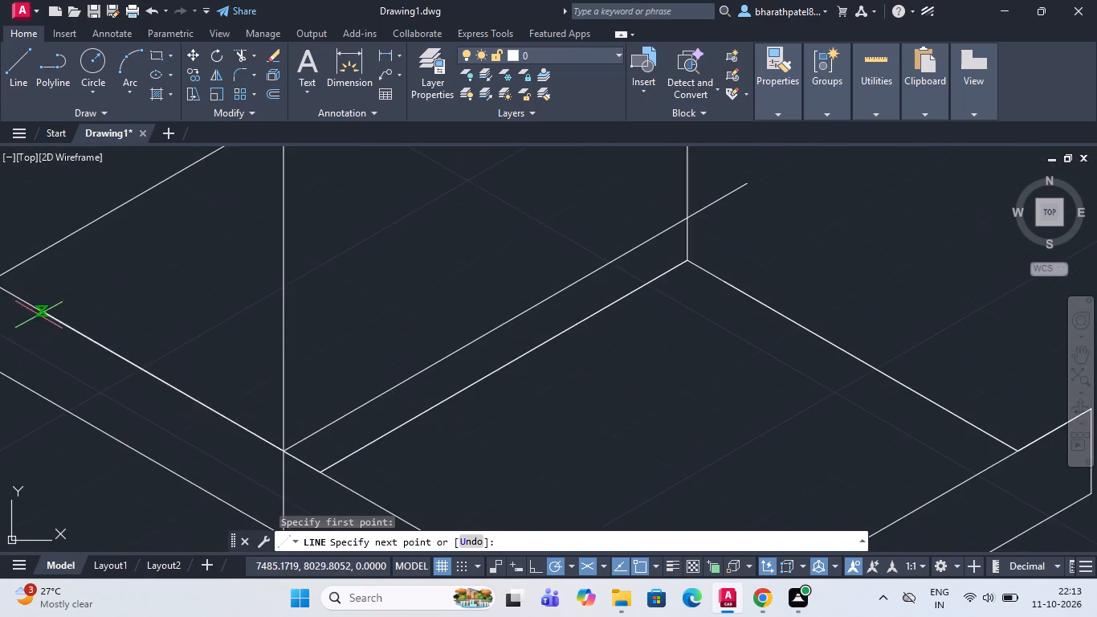
{"action": "scroll", "coordinate": [27, 288], "scroll_direction": "down", "scroll_amount": 4}
{"action": "scroll", "coordinate": [22, 288], "scroll_direction": "up", "scroll_amount": 4}
{"action": "scroll", "coordinate": [25, 280], "scroll_direction": "down", "scroll_amount": 5}
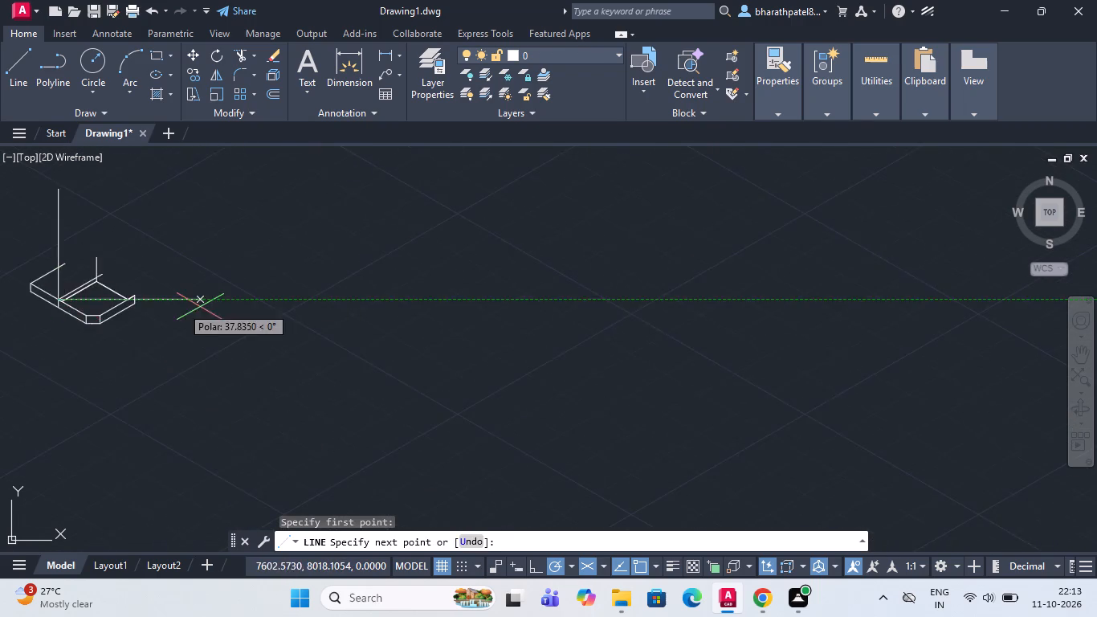
{"action": "scroll", "coordinate": [201, 307], "scroll_direction": "down", "scroll_amount": 1}
{"action": "scroll", "coordinate": [118, 303], "scroll_direction": "up", "scroll_amount": 3}
{"action": "scroll", "coordinate": [118, 302], "scroll_direction": "down", "scroll_amount": 4}
{"action": "scroll", "coordinate": [235, 325], "scroll_direction": "down", "scroll_amount": 2}
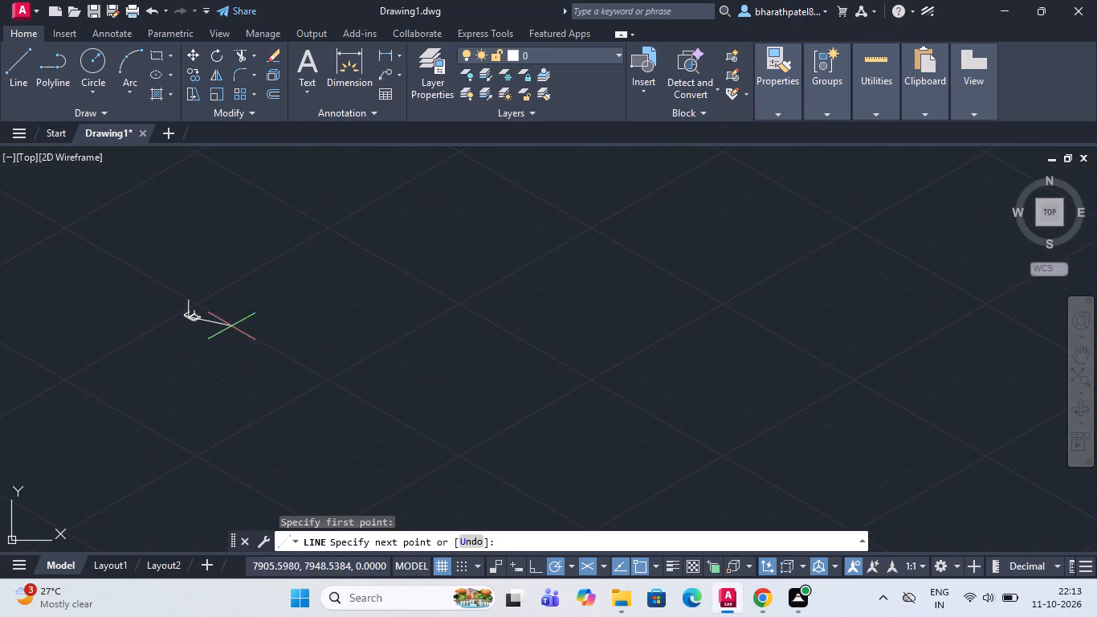
{"action": "scroll", "coordinate": [151, 313], "scroll_direction": "up", "scroll_amount": 3}
{"action": "scroll", "coordinate": [330, 324], "scroll_direction": "up", "scroll_amount": 2}
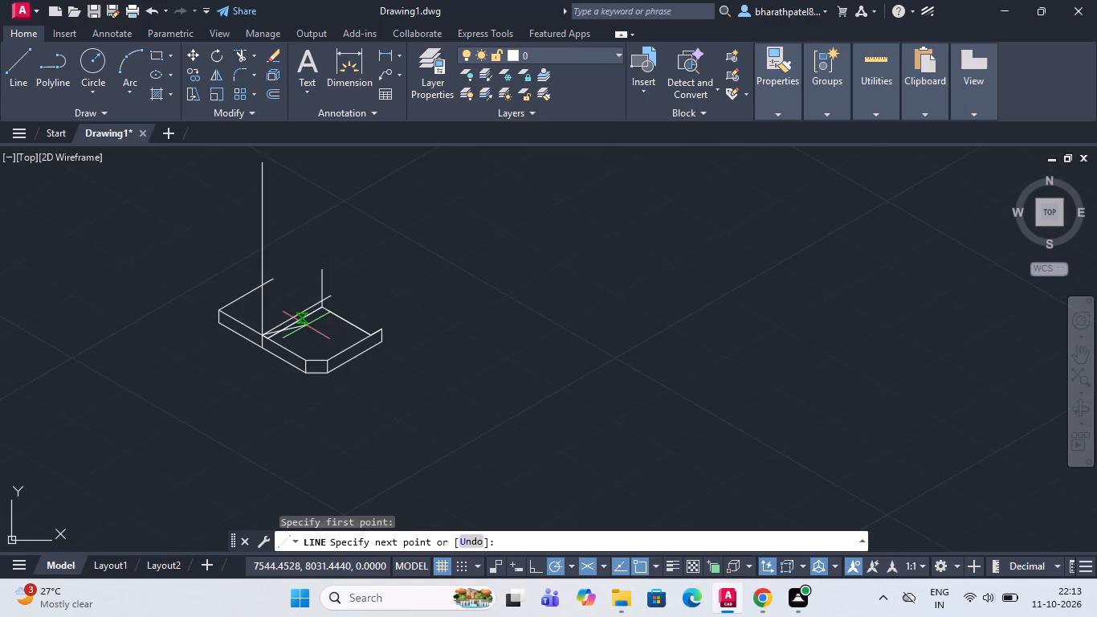
{"action": "scroll", "coordinate": [275, 329], "scroll_direction": "up", "scroll_amount": 2}
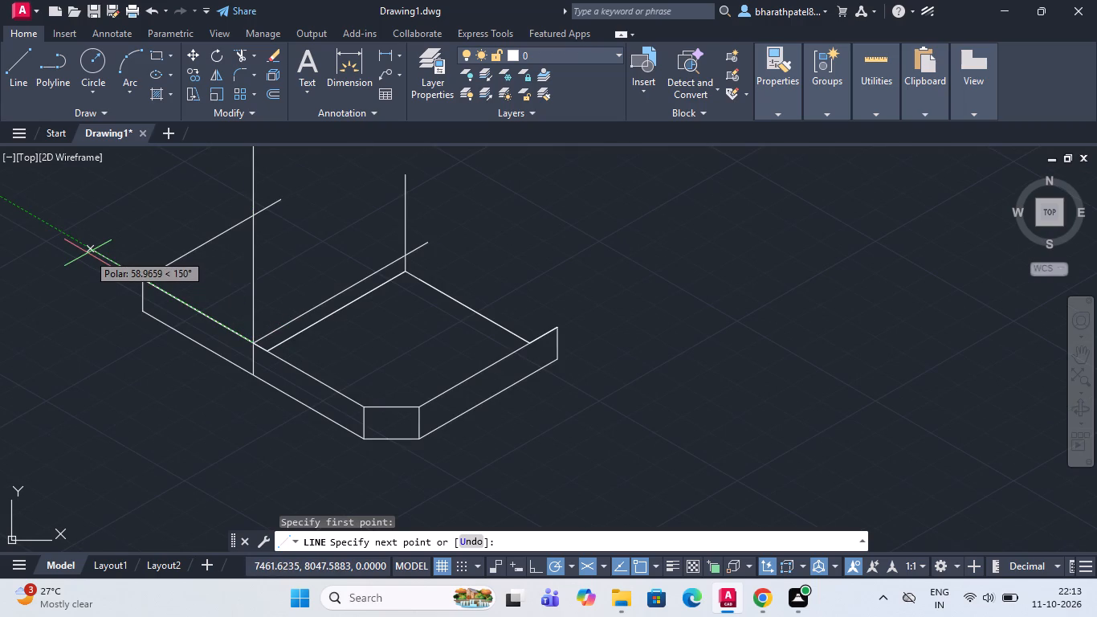
{"action": "key", "text": "5"}
{"action": "key", "text": "Return"}
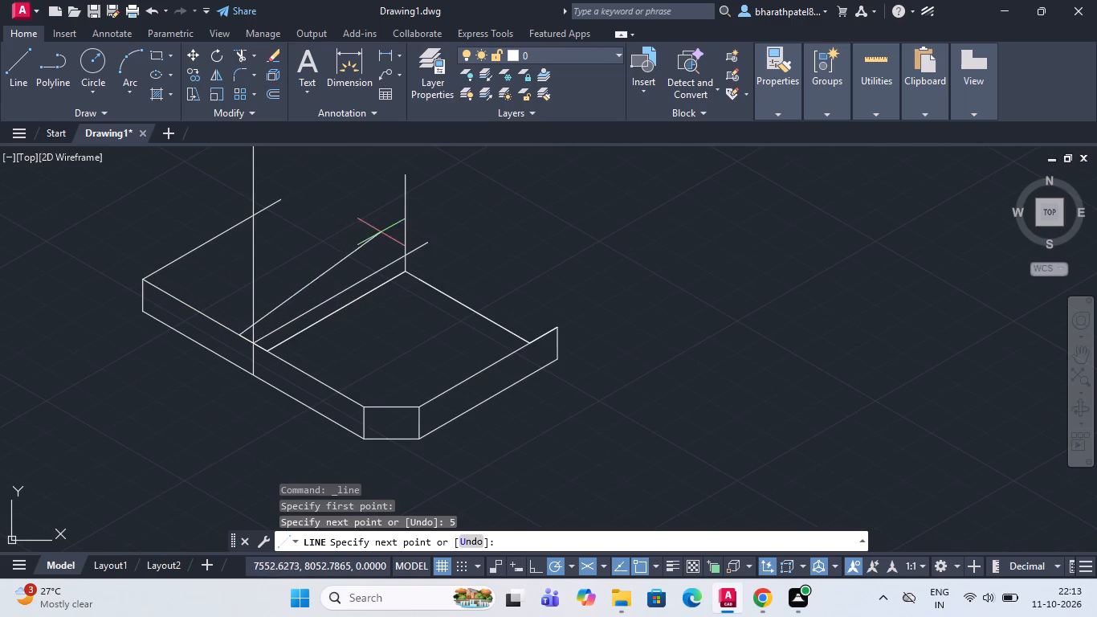
{"action": "left_click", "coordinate": [455, 215]}
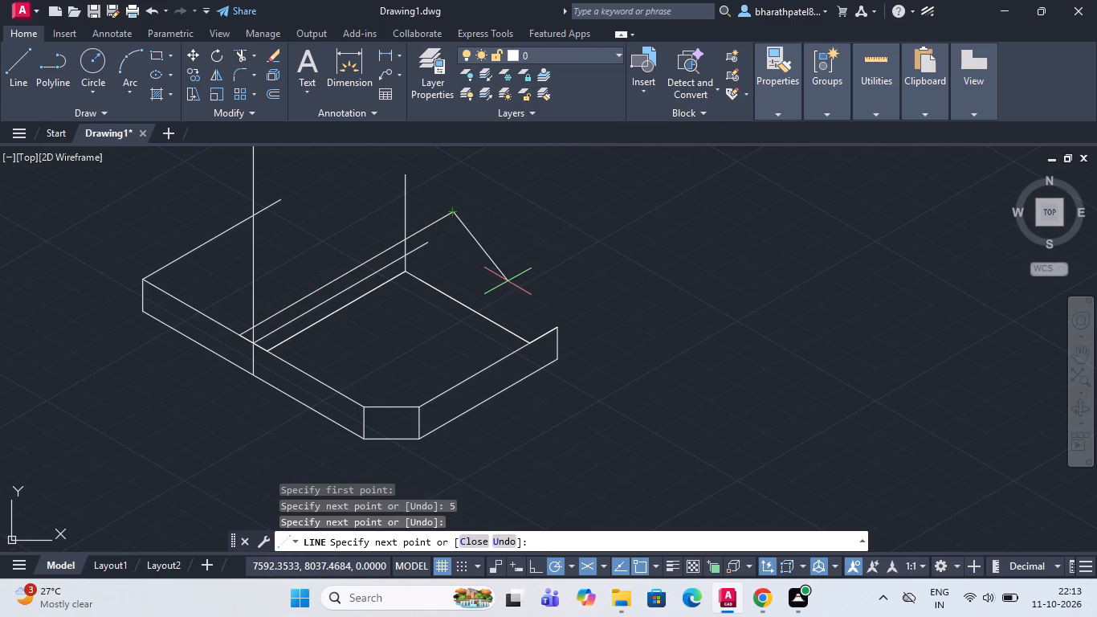
{"action": "key", "text": "Escape"}
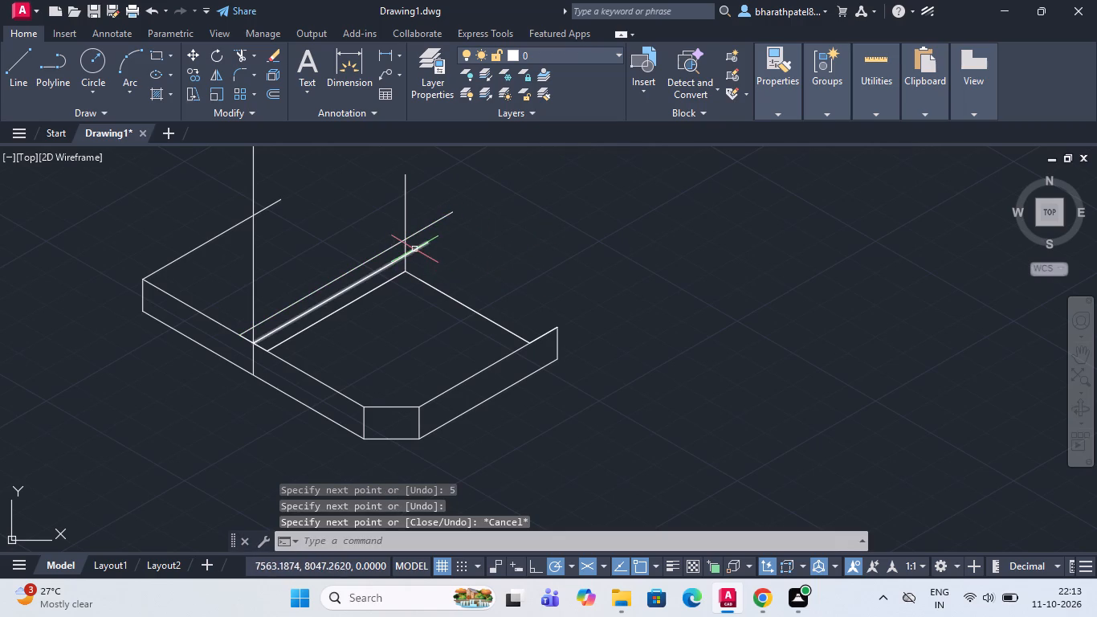
Delete the 30° line that starts where the tall vertical line crosses the upper long edge.
{"action": "left_click", "coordinate": [414, 249]}
{"action": "key", "text": "Delete"}
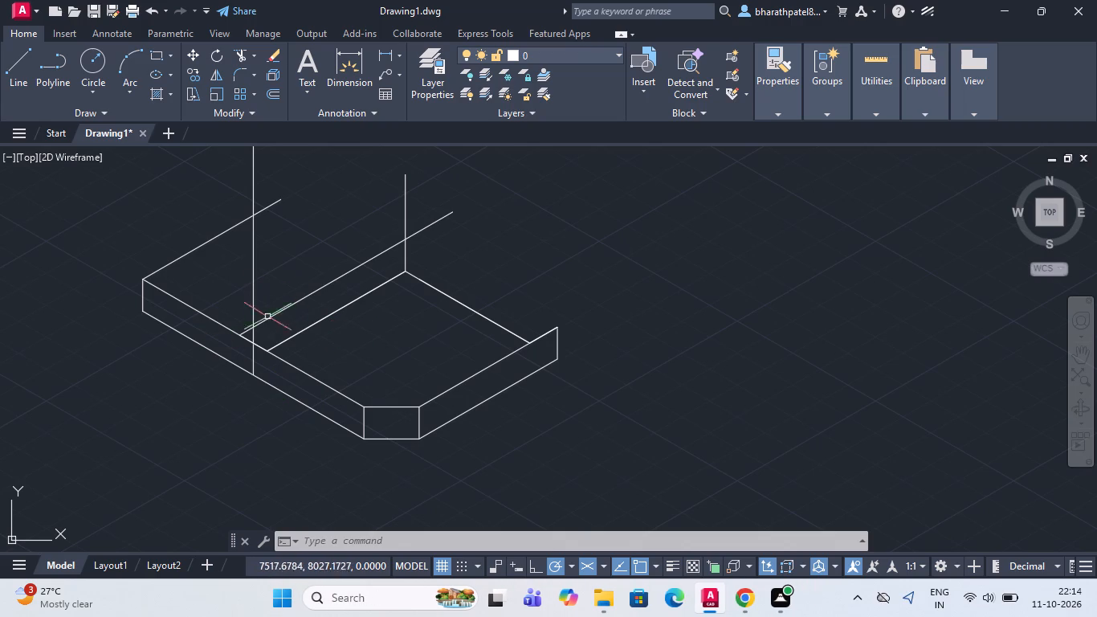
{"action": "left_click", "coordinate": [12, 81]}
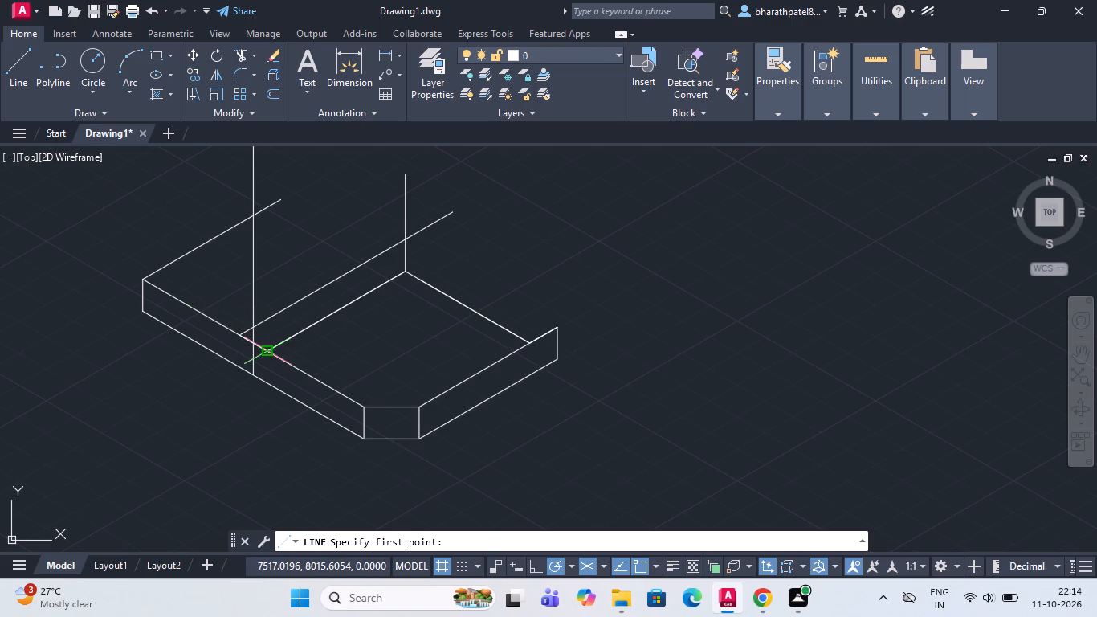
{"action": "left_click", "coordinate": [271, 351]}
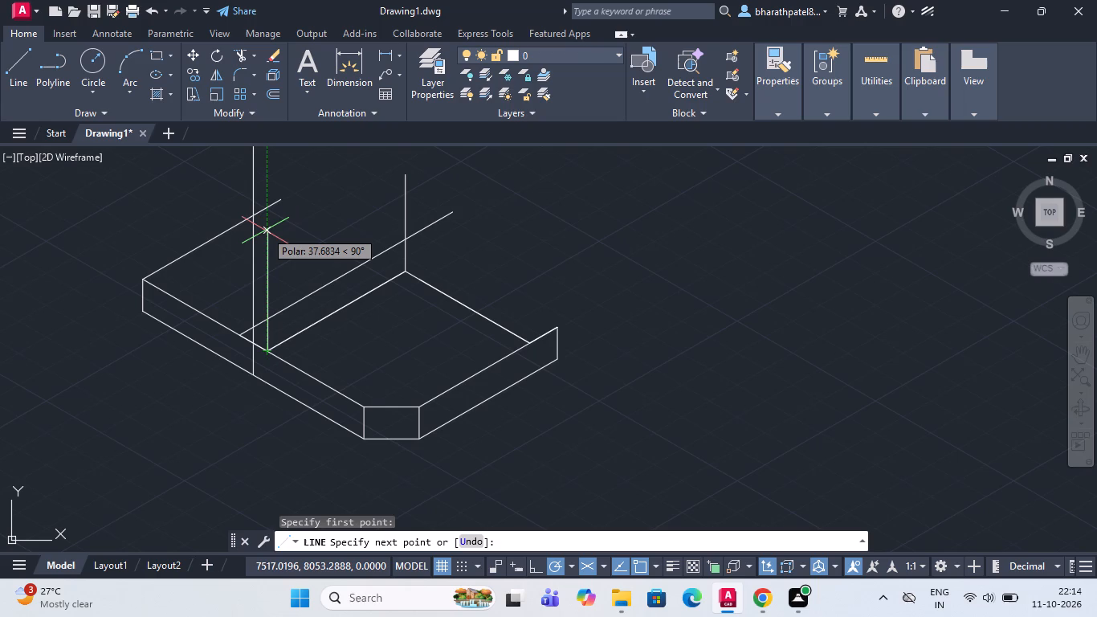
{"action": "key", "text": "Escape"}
Start a new line for the raised part.
{"action": "left_click", "coordinate": [14, 62]}
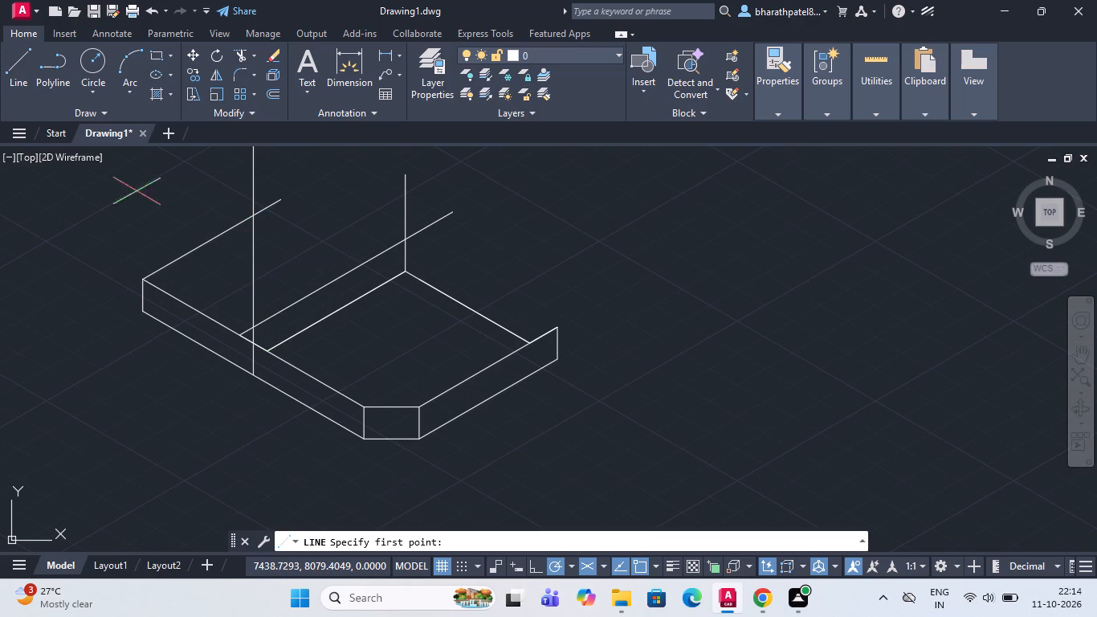
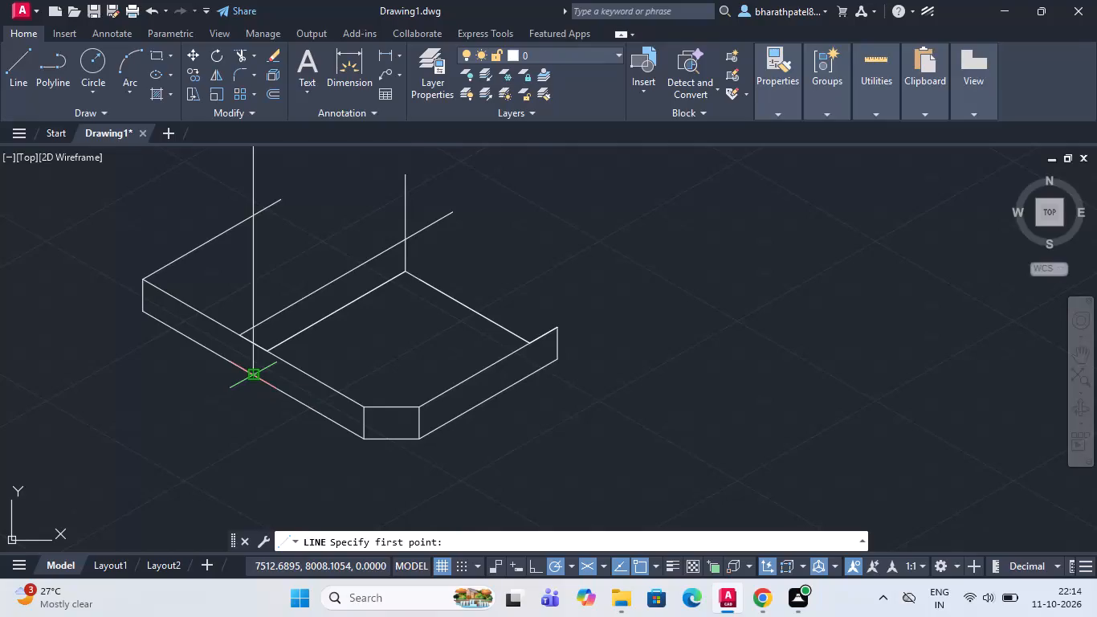
From the foot of the tall vertical line, draw 70 units up, 10 units at 30°, and a downward tick about 3 units long.
{"action": "left_click", "coordinate": [251, 377]}
{"action": "scroll", "coordinate": [251, 377], "scroll_direction": "down", "scroll_amount": 2}
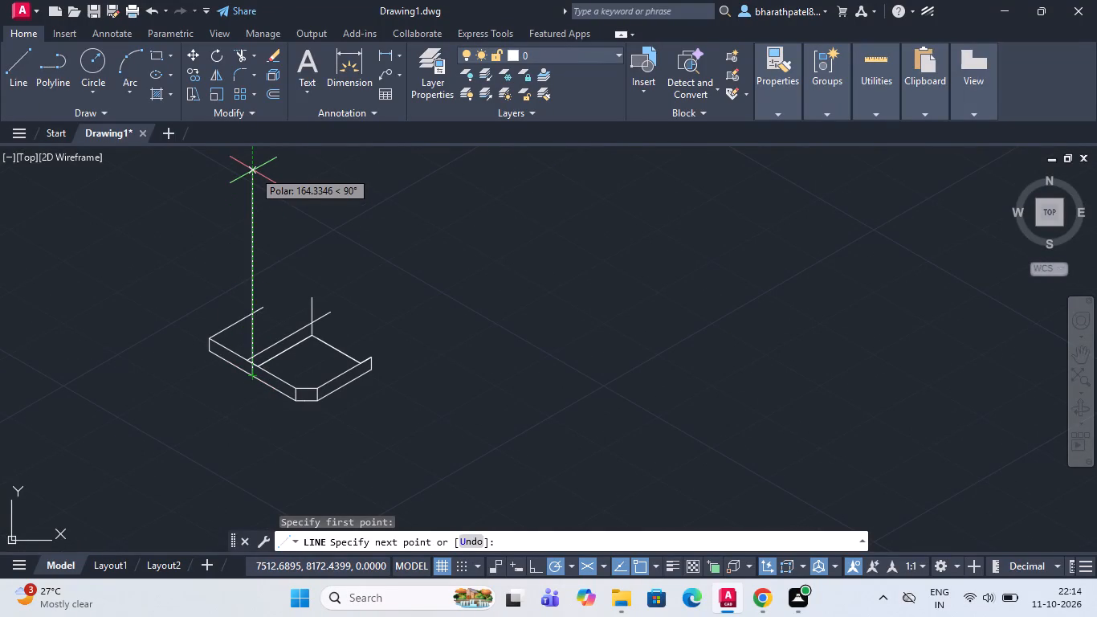
{"action": "type", "text": "70"}
{"action": "key", "text": "Return"}
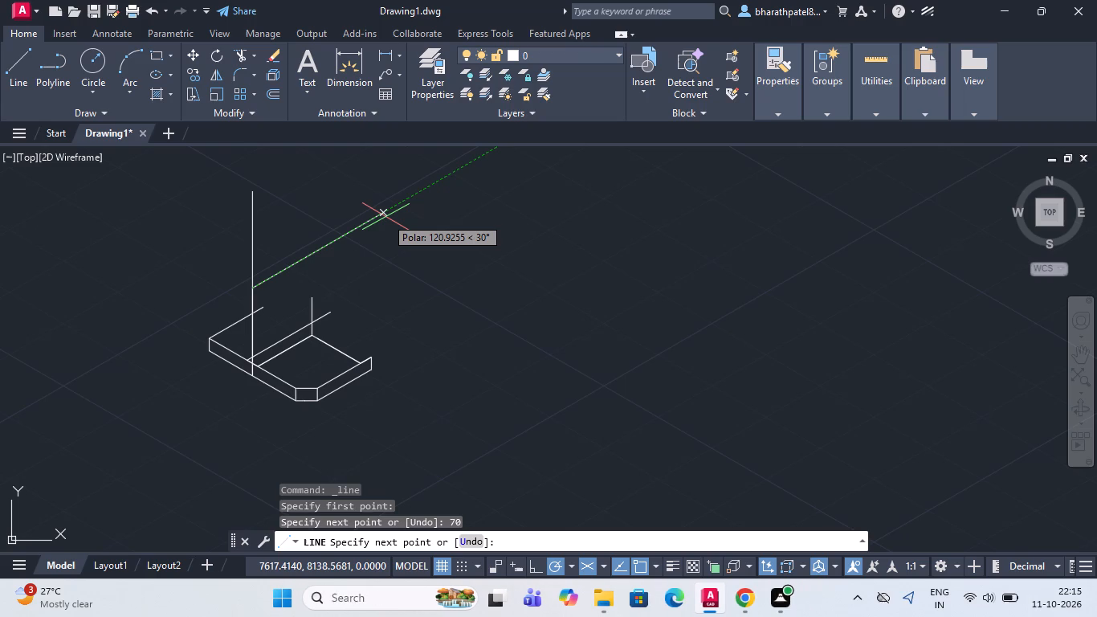
{"action": "type", "text": "10"}
{"action": "key", "text": "Return"}
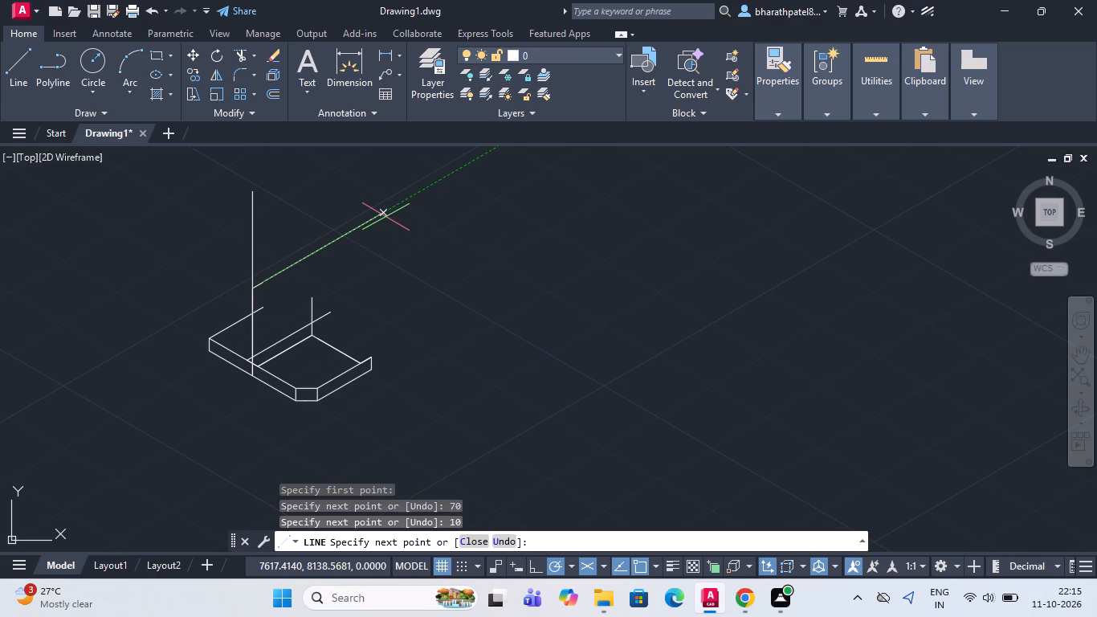
{"action": "scroll", "coordinate": [275, 272], "scroll_direction": "up", "scroll_amount": 4}
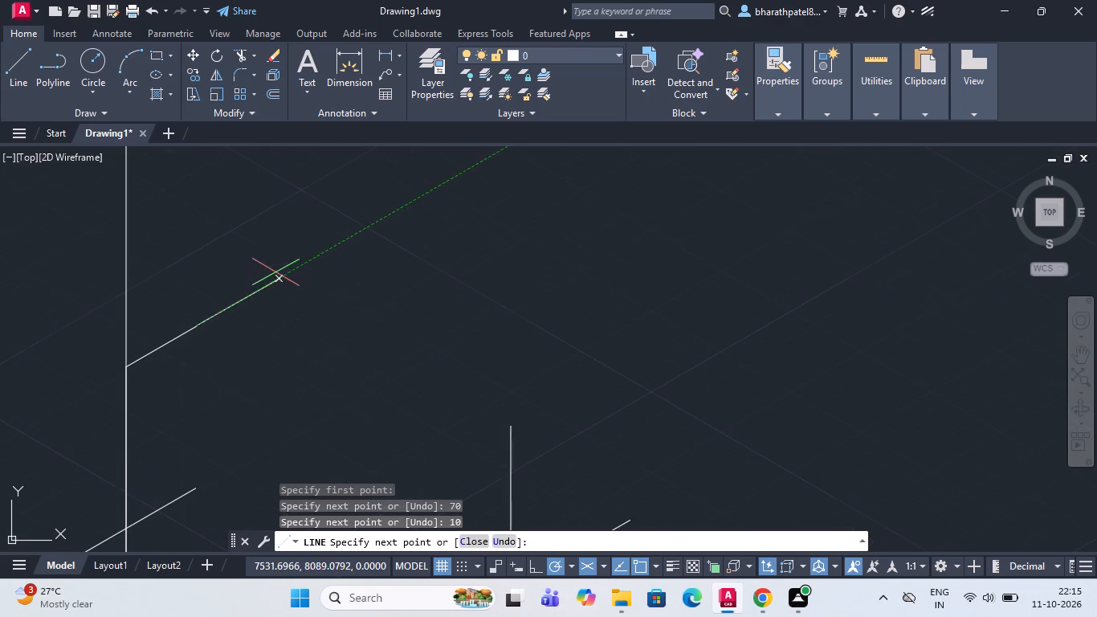
{"action": "left_click", "coordinate": [200, 350]}
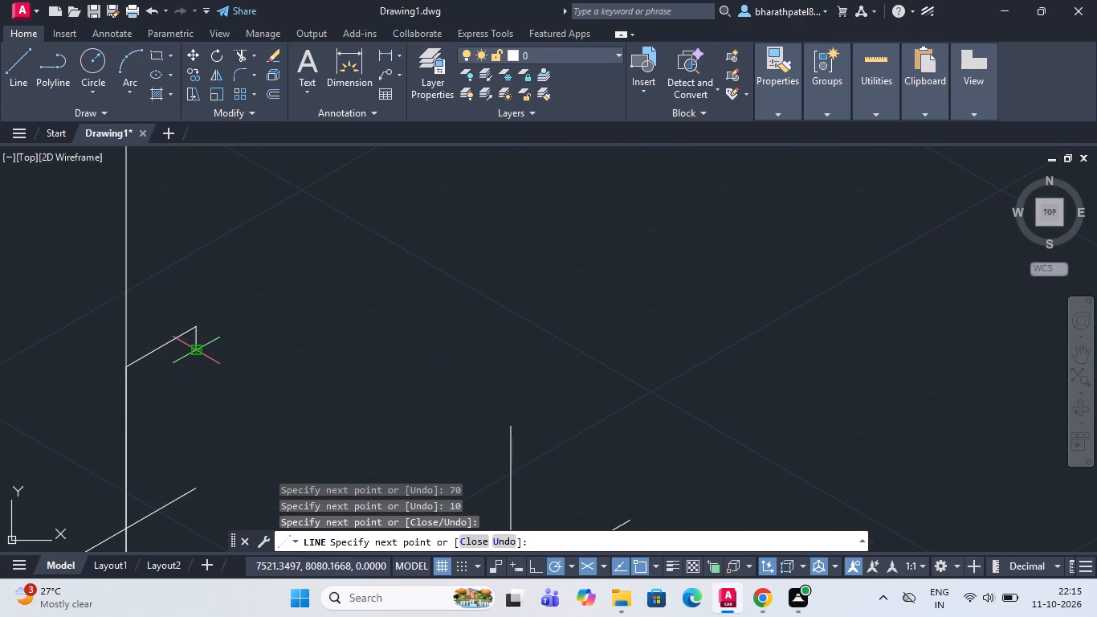
{"action": "key", "text": "Escape"}
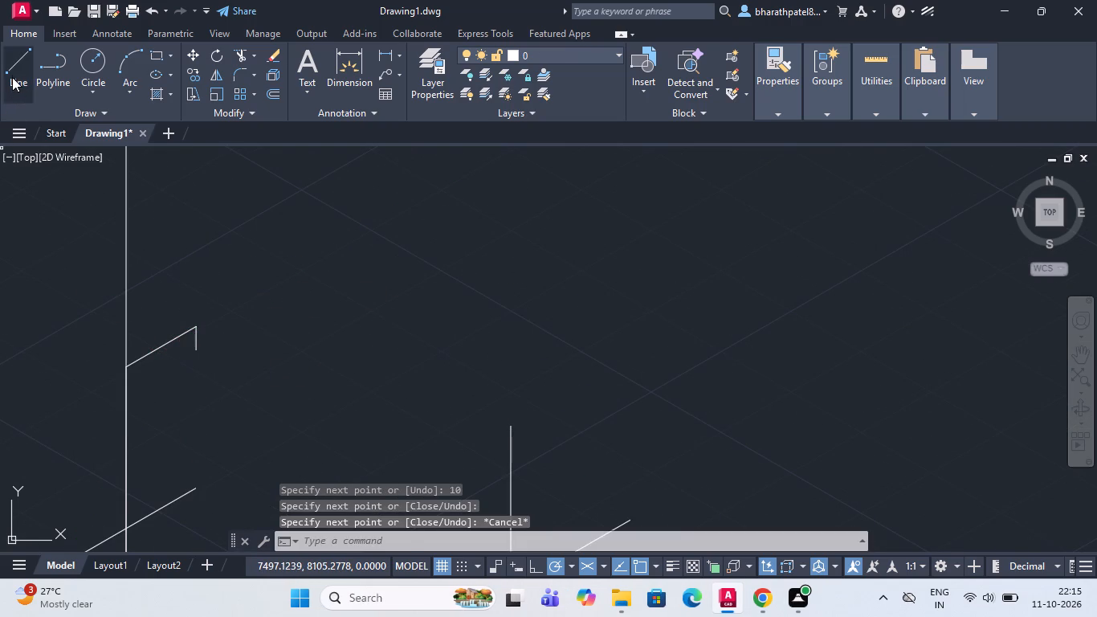
Continue from the first 10-unit mark with another 10 units at 30°, ending in a downward tick about 2.6 units long.
{"action": "left_click", "coordinate": [12, 74]}
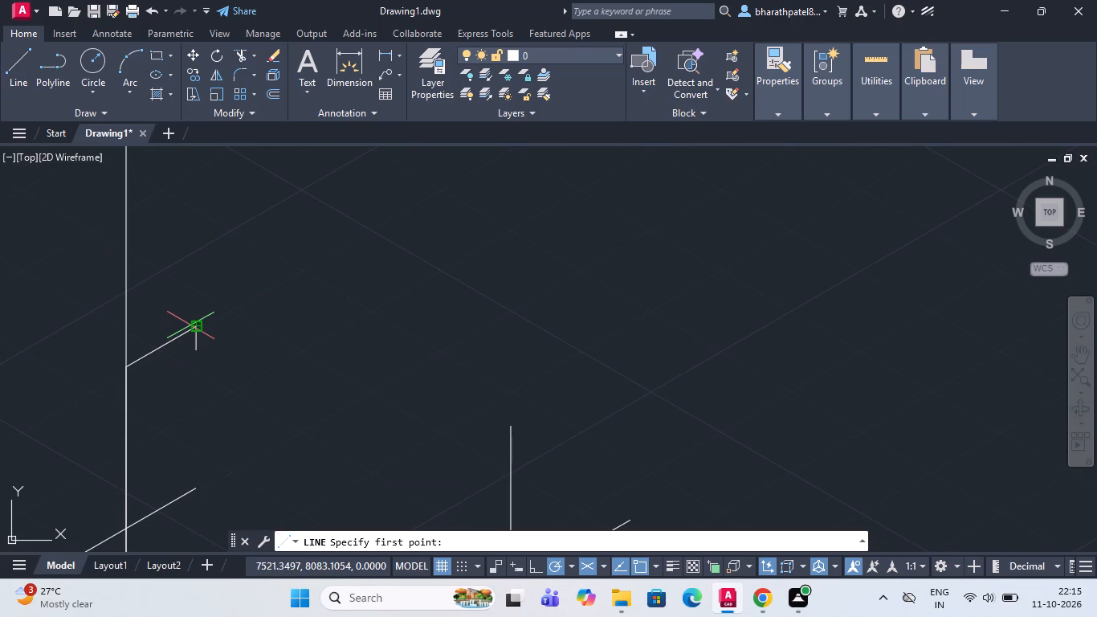
{"action": "scroll", "coordinate": [190, 325], "scroll_direction": "up", "scroll_amount": 3}
{"action": "left_click", "coordinate": [210, 324]}
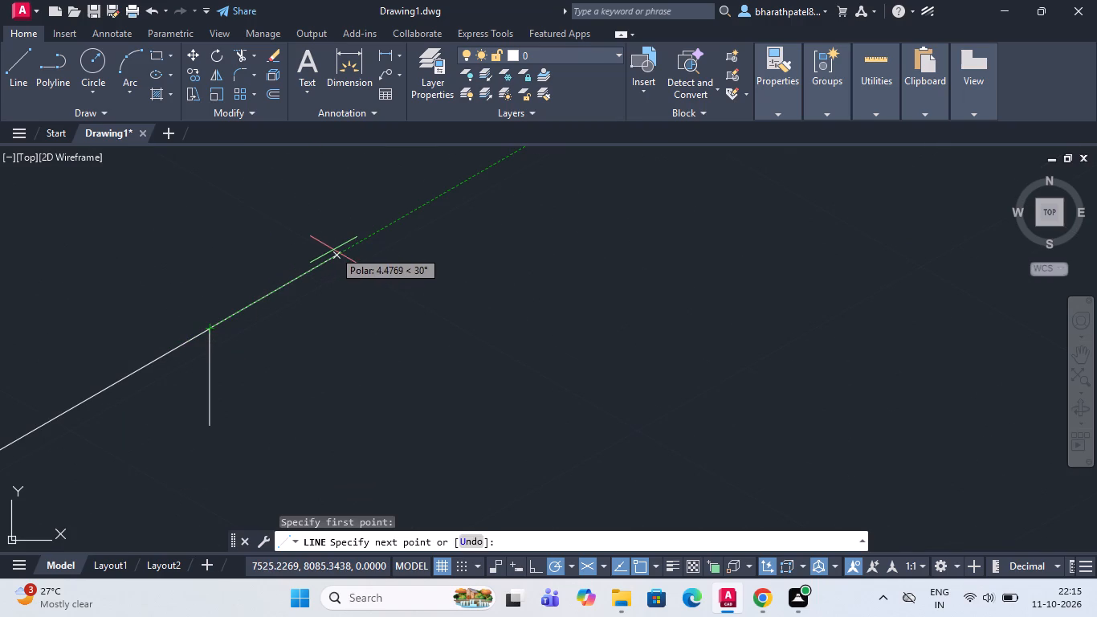
{"action": "key", "text": "1"}
{"action": "key", "text": "0"}
{"action": "key", "text": "Return"}
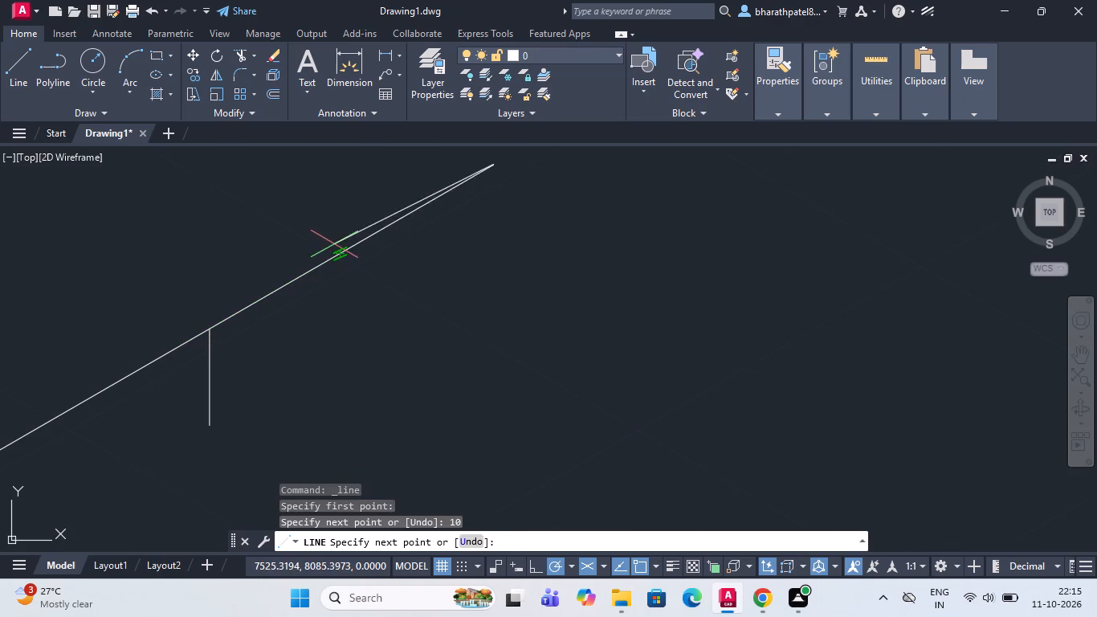
{"action": "scroll", "coordinate": [501, 322], "scroll_direction": "down", "scroll_amount": 2}
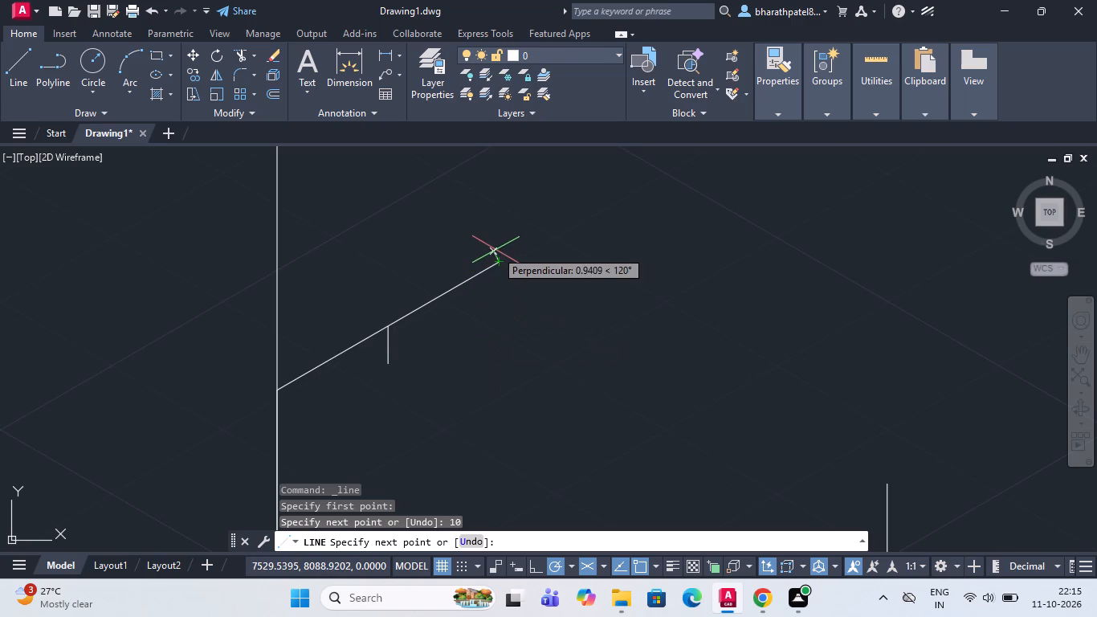
{"action": "left_click", "coordinate": [501, 294]}
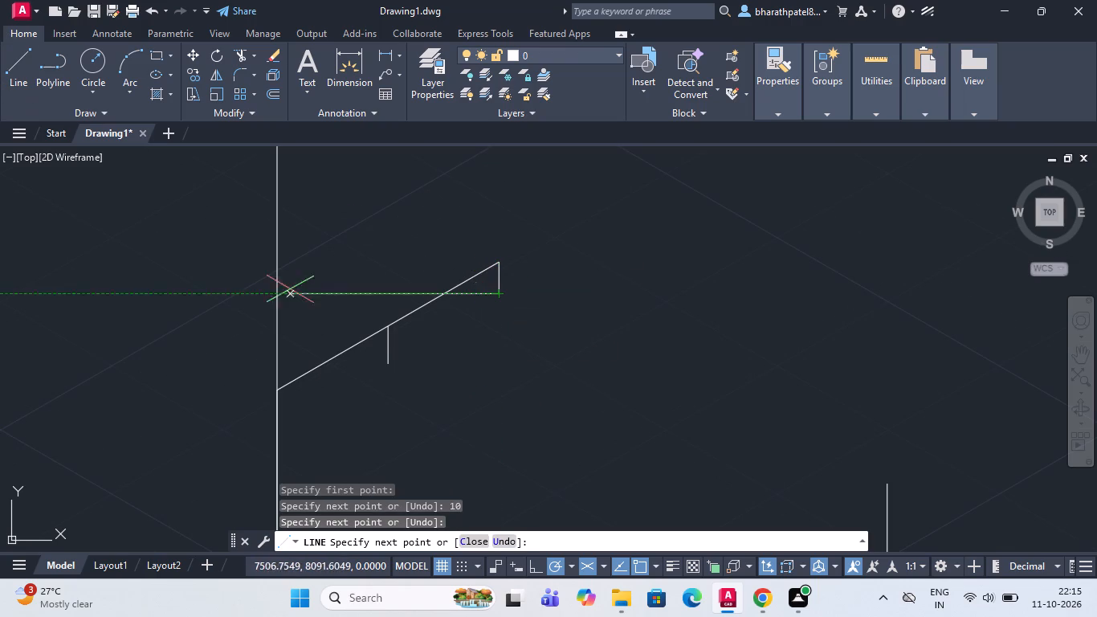
{"action": "key", "text": "Escape"}
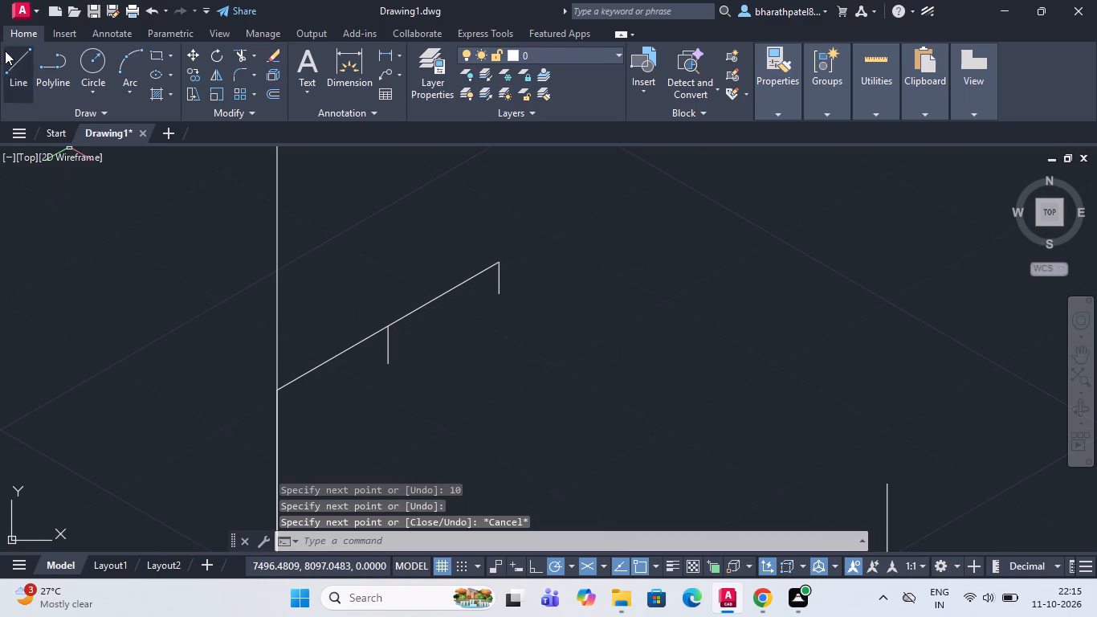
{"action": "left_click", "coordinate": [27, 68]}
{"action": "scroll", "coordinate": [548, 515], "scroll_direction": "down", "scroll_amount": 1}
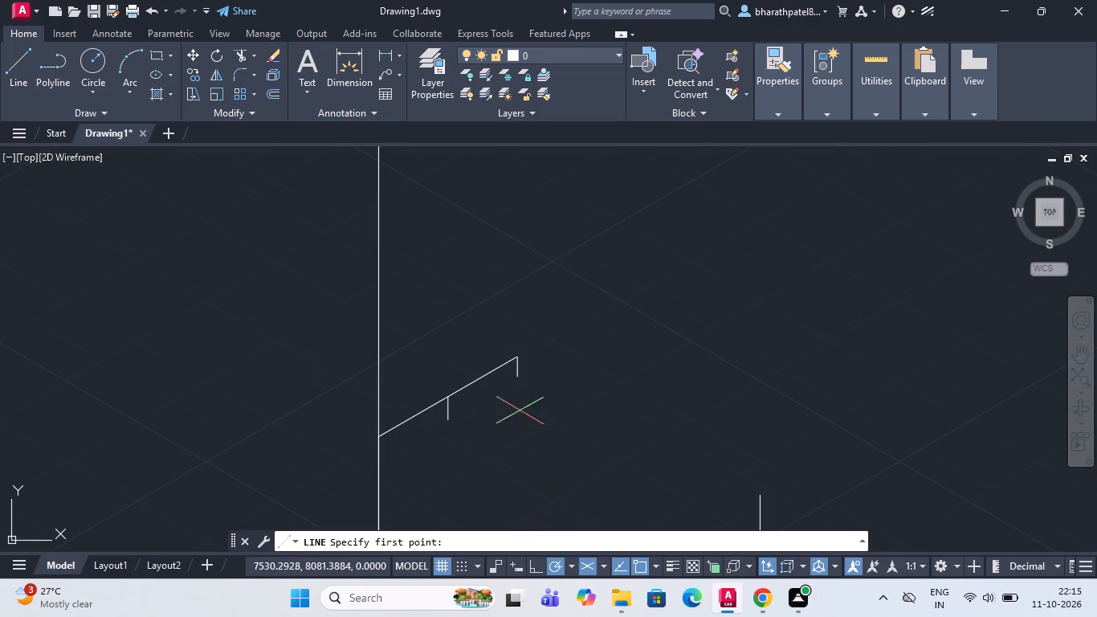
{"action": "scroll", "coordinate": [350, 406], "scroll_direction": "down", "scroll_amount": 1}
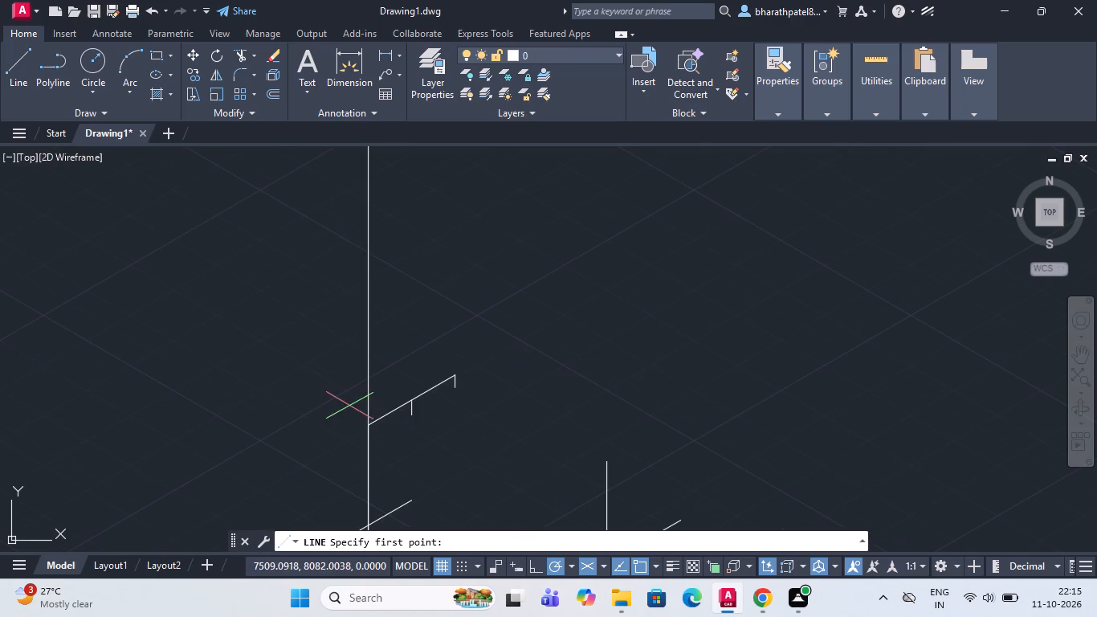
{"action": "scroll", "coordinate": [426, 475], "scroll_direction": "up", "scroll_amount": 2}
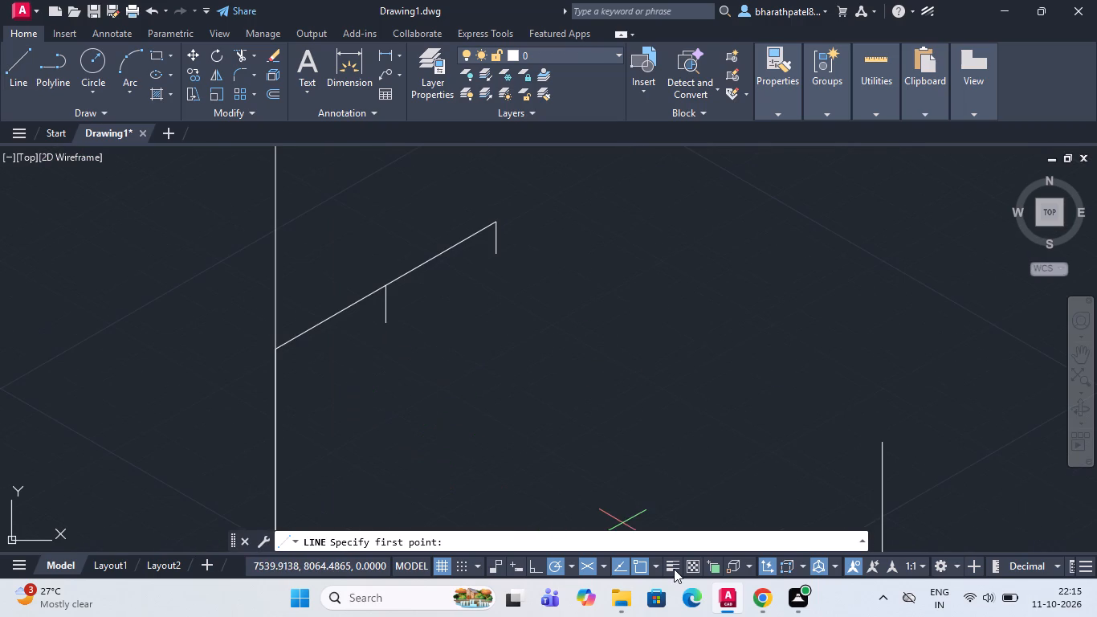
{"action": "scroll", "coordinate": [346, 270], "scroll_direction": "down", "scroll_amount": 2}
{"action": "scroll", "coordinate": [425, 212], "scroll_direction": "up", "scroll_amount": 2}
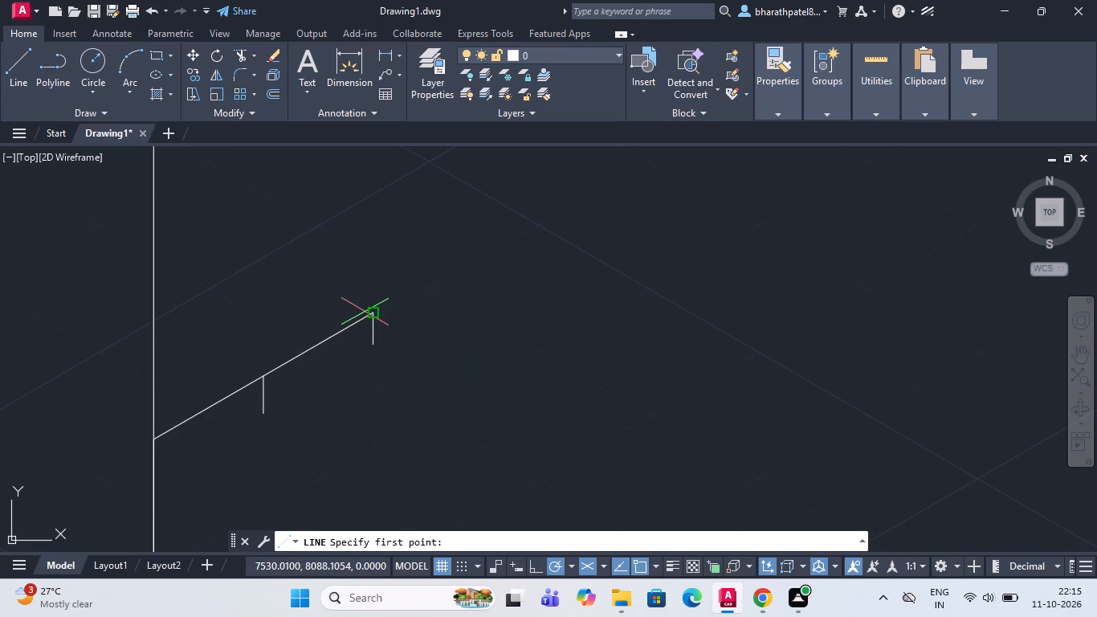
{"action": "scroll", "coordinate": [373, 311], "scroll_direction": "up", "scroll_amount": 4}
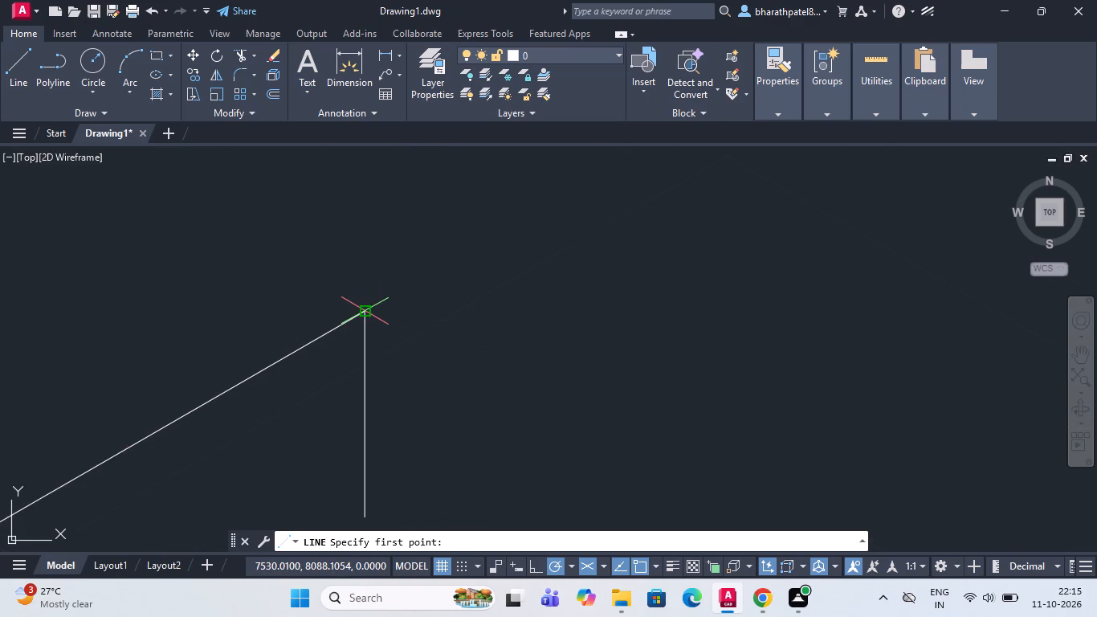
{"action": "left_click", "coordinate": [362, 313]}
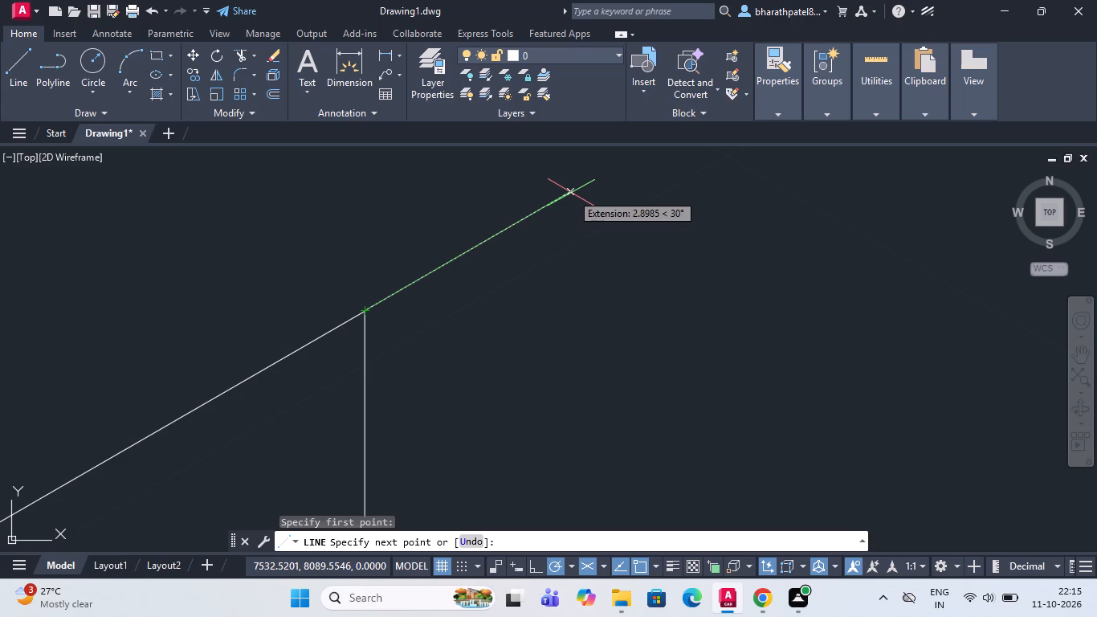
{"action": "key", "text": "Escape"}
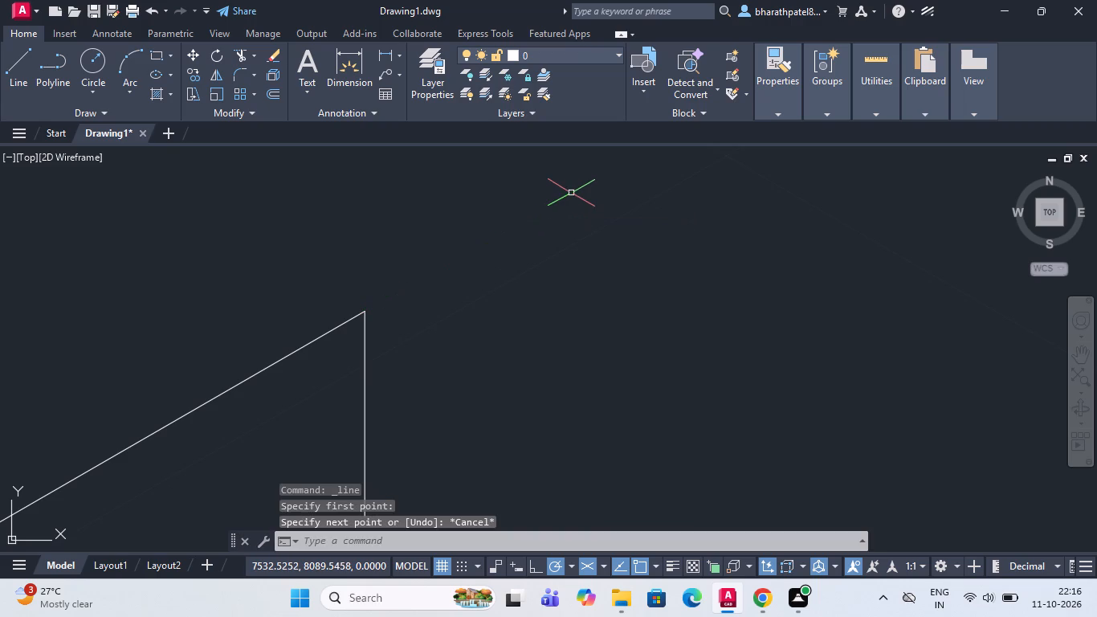
Draw a 60-unit line at 30° from the top of the 70-unit vertical line.
{"action": "left_click", "coordinate": [15, 76]}
{"action": "scroll", "coordinate": [229, 218], "scroll_direction": "down", "scroll_amount": 2}
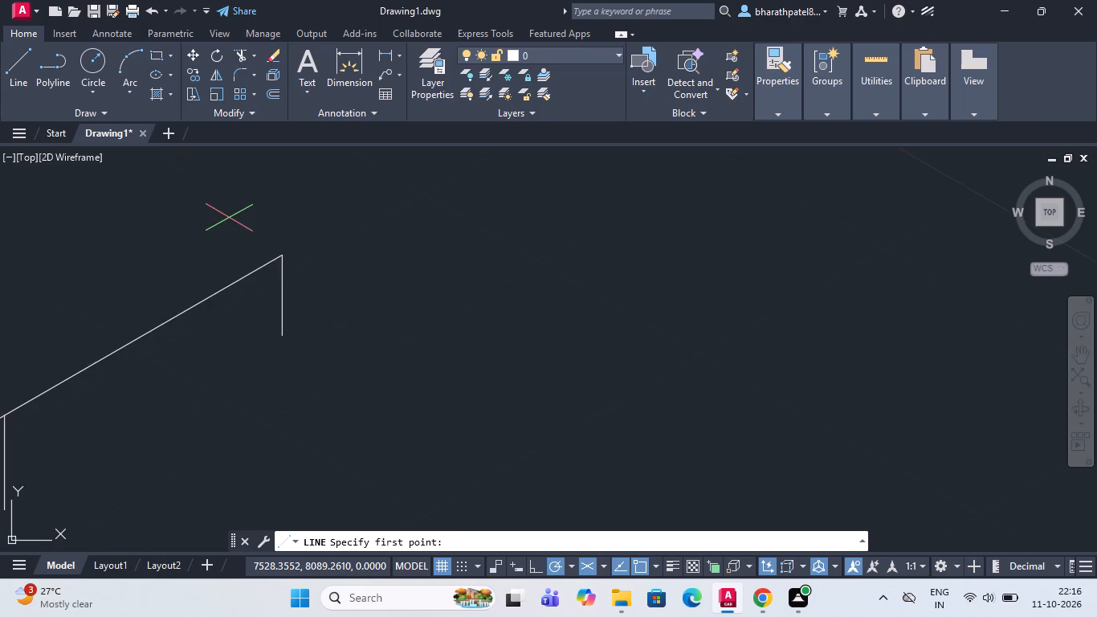
{"action": "scroll", "coordinate": [229, 219], "scroll_direction": "down", "scroll_amount": 3}
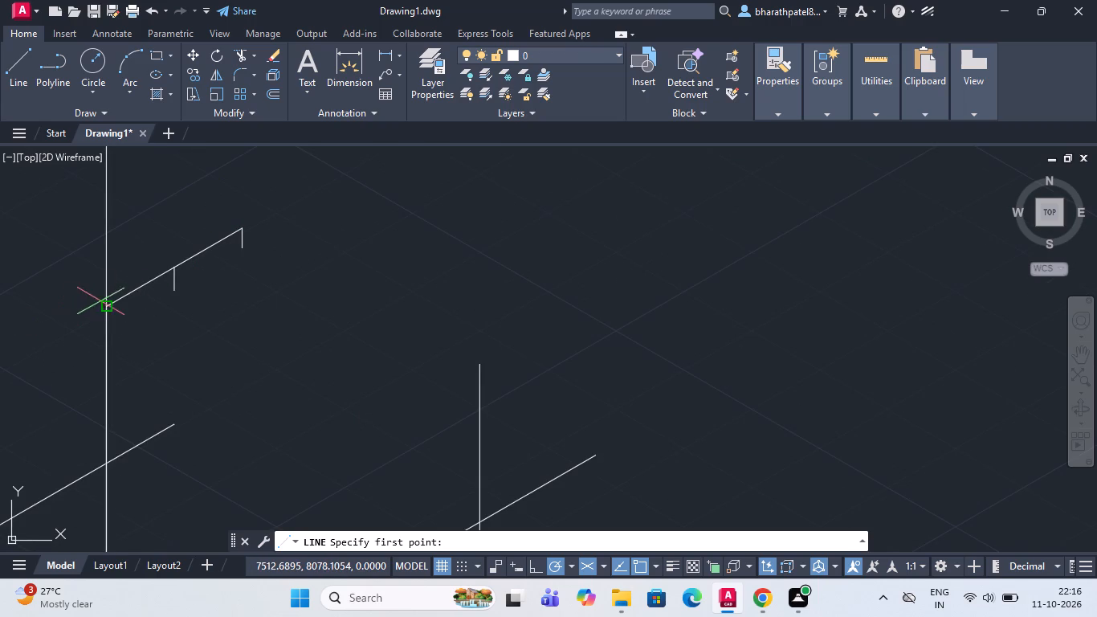
{"action": "left_click", "coordinate": [103, 300]}
{"action": "scroll", "coordinate": [102, 301], "scroll_direction": "up", "scroll_amount": 4}
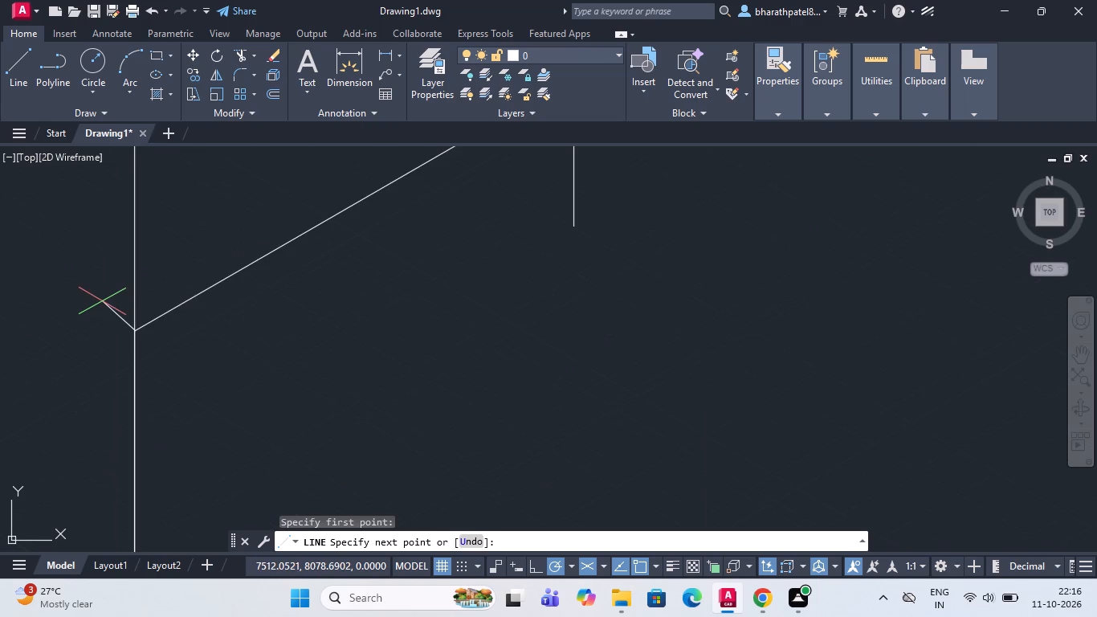
{"action": "scroll", "coordinate": [102, 301], "scroll_direction": "up", "scroll_amount": 2}
{"action": "scroll", "coordinate": [103, 308], "scroll_direction": "down", "scroll_amount": 7}
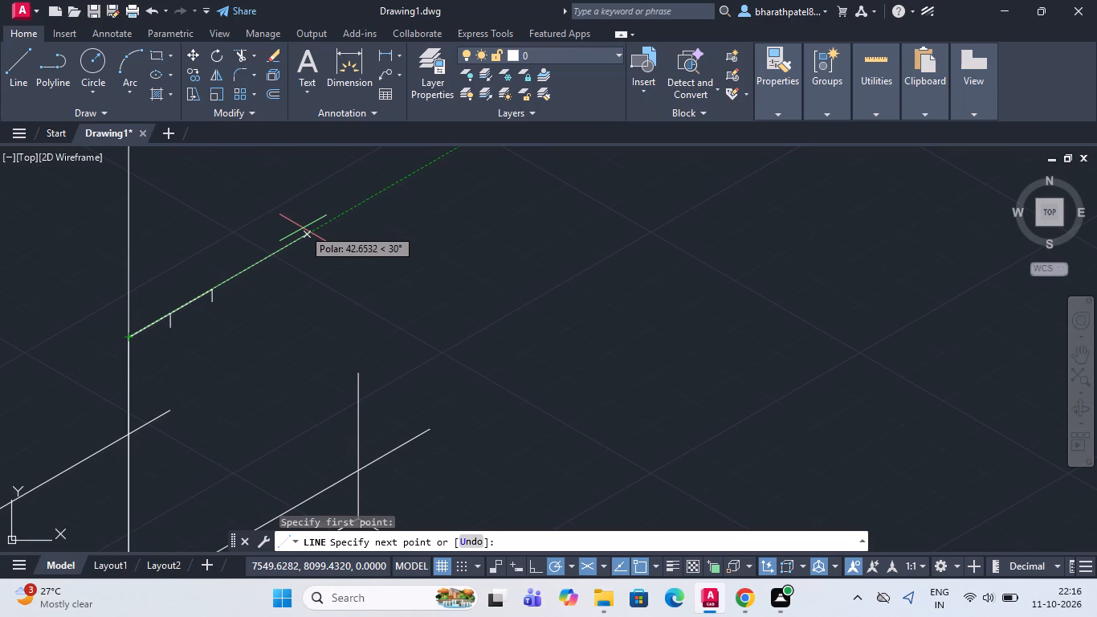
{"action": "type", "text": "60"}
{"action": "key", "text": "Return"}
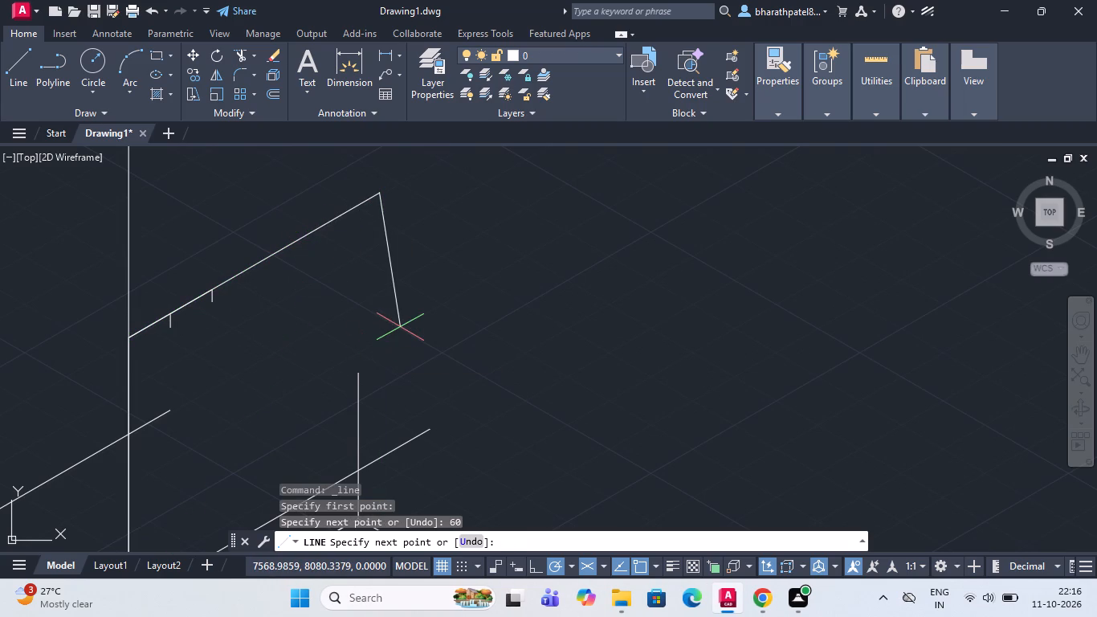
{"action": "key", "text": "Escape"}
Draw an isocircle of radius 35 on the left isoplane, centred at the top of the 70-unit vertical line.
{"action": "scroll", "coordinate": [396, 304], "scroll_direction": "down", "scroll_amount": 2}
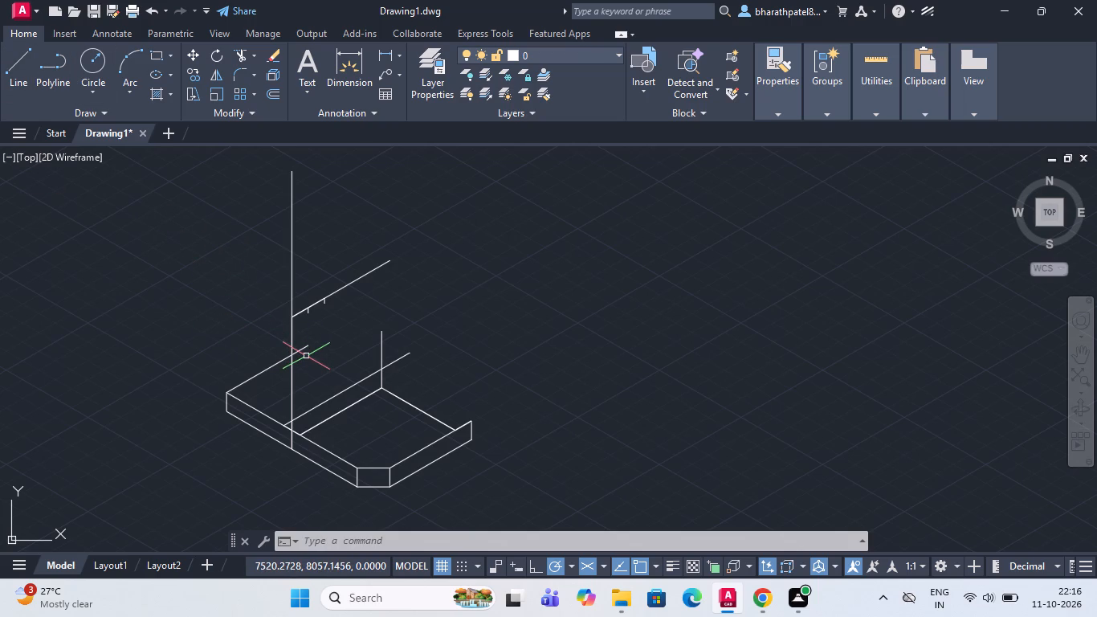
{"action": "key", "text": "e"}
{"action": "type", "text": "ll"}
{"action": "key", "text": "Return"}
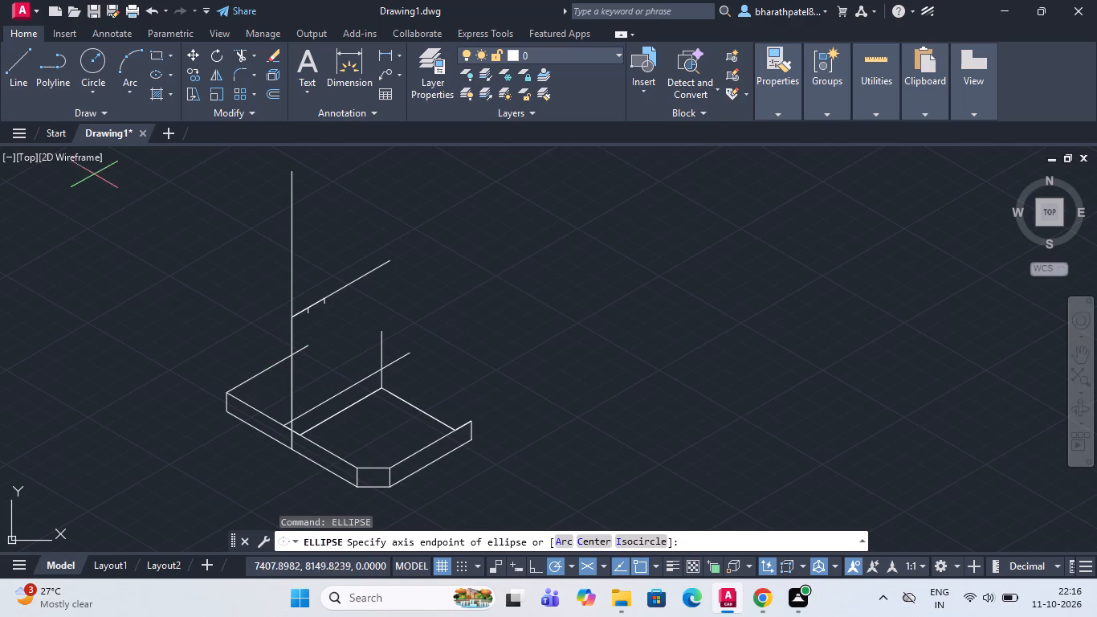
{"action": "left_click", "coordinate": [635, 541]}
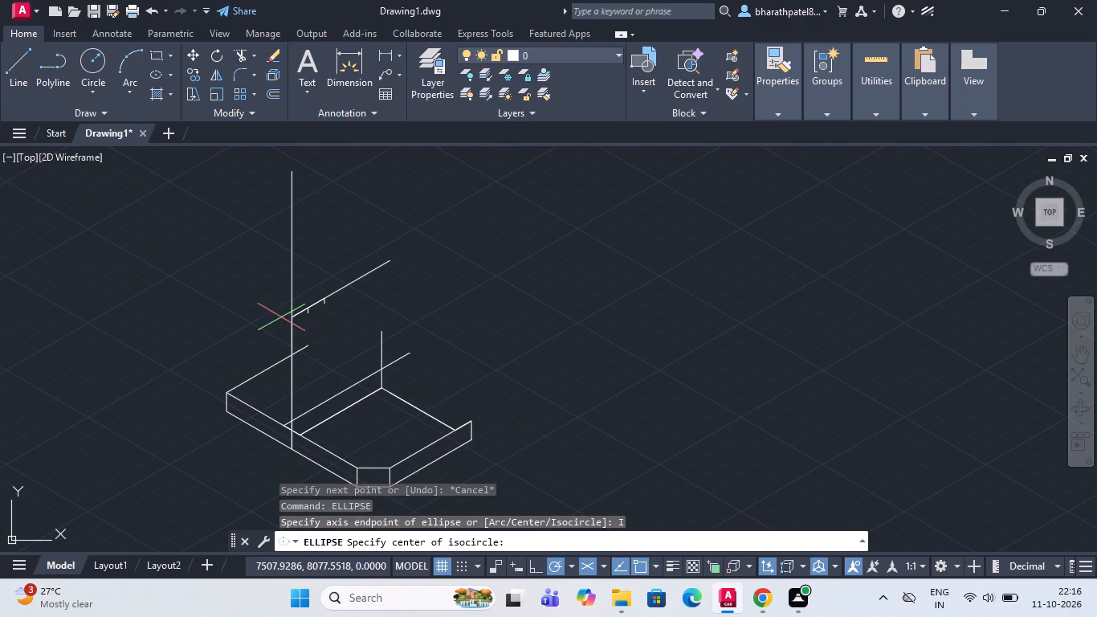
{"action": "left_click", "coordinate": [289, 316]}
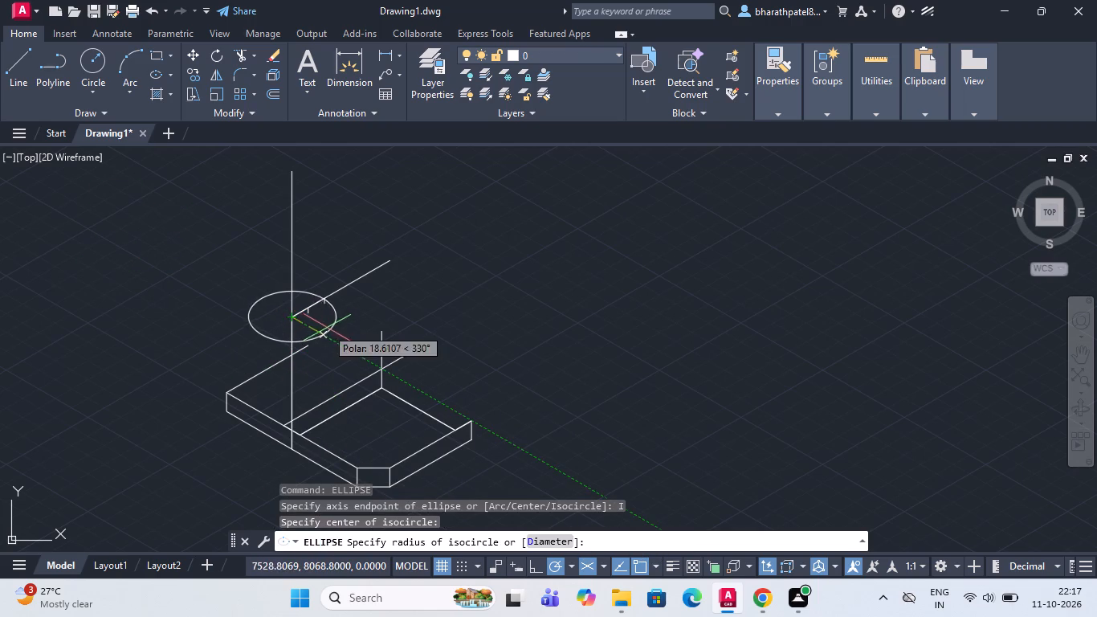
{"action": "key", "text": "F5"}
{"action": "key", "text": "F5"}
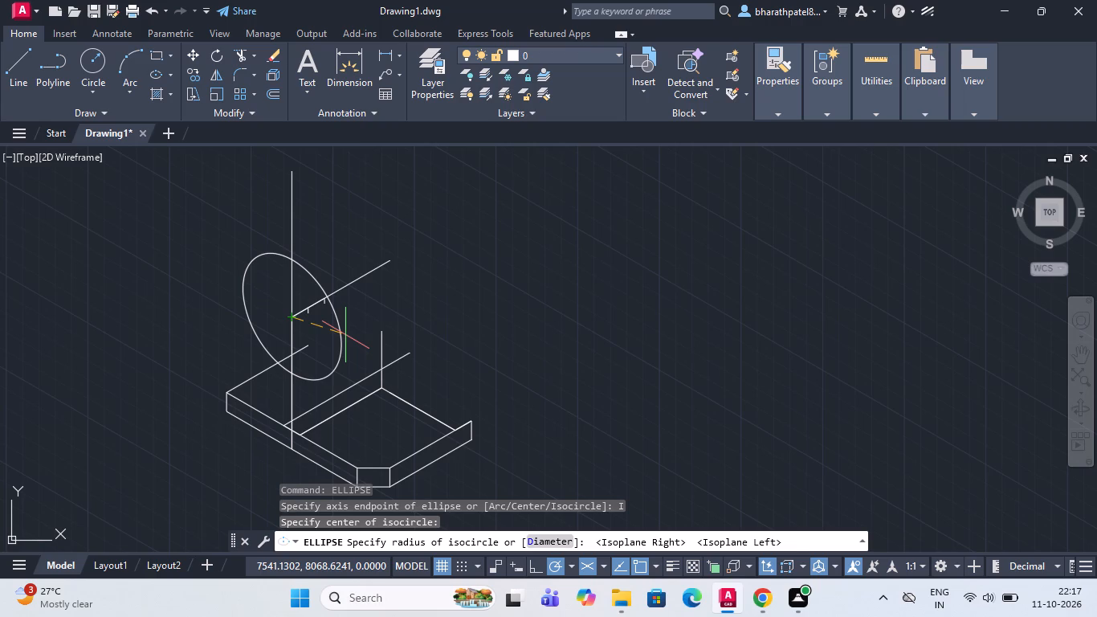
{"action": "type", "text": "35"}
{"action": "key", "text": "Return"}
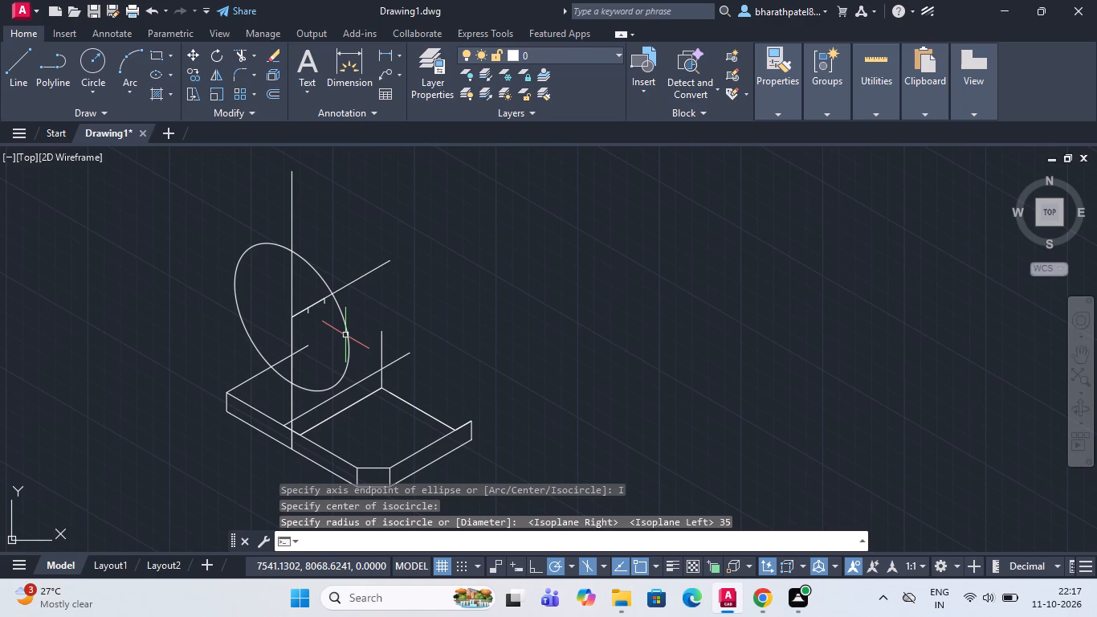
Draw an isocircle of radius 25 centred on the first 10-unit mark of the 30° line.
{"action": "key", "text": "space"}
{"action": "left_click", "coordinate": [635, 548]}
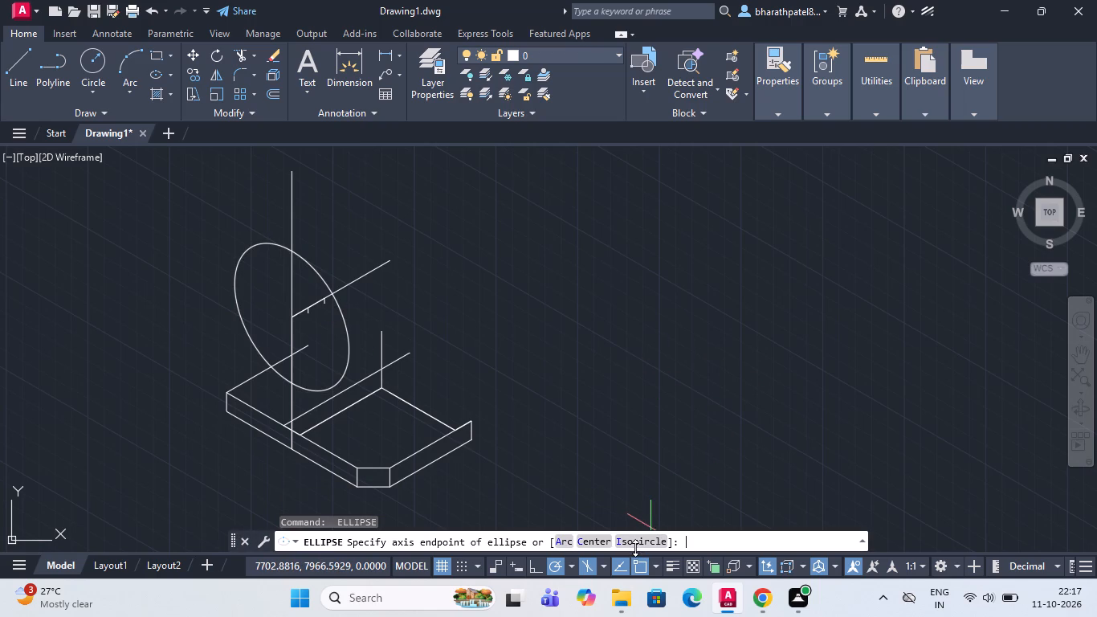
{"action": "left_click", "coordinate": [634, 537]}
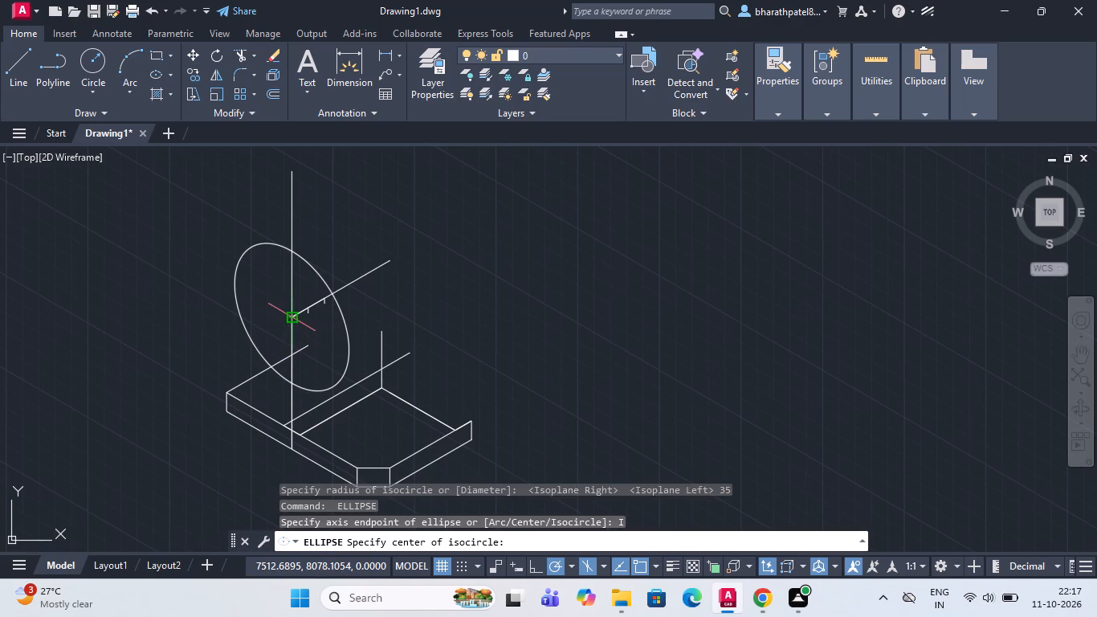
{"action": "scroll", "coordinate": [309, 307], "scroll_direction": "up", "scroll_amount": 4}
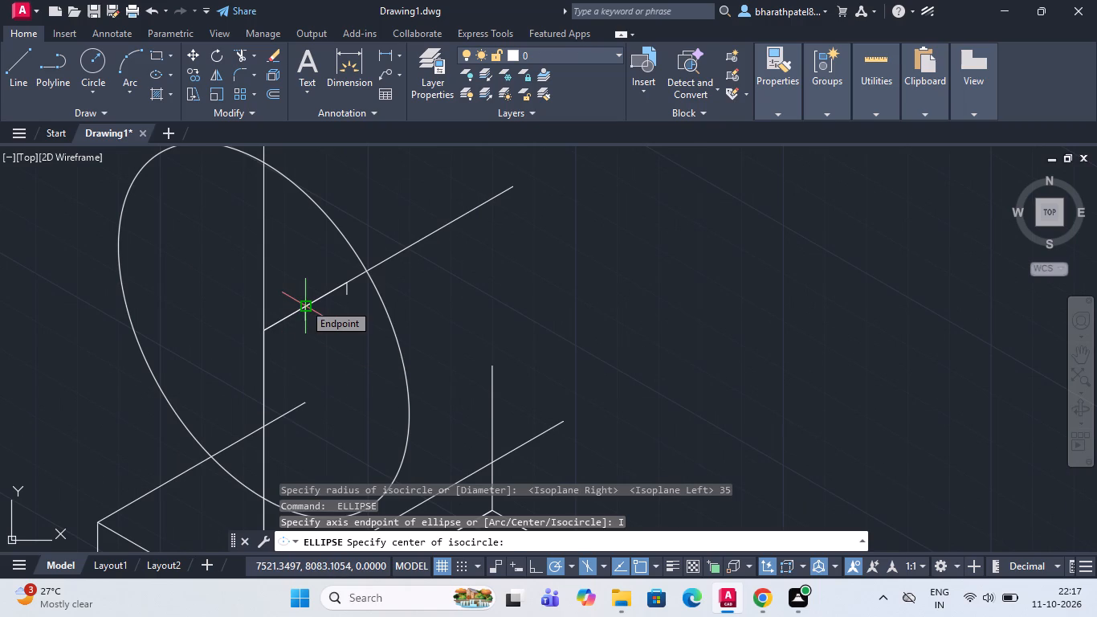
{"action": "left_click", "coordinate": [304, 302]}
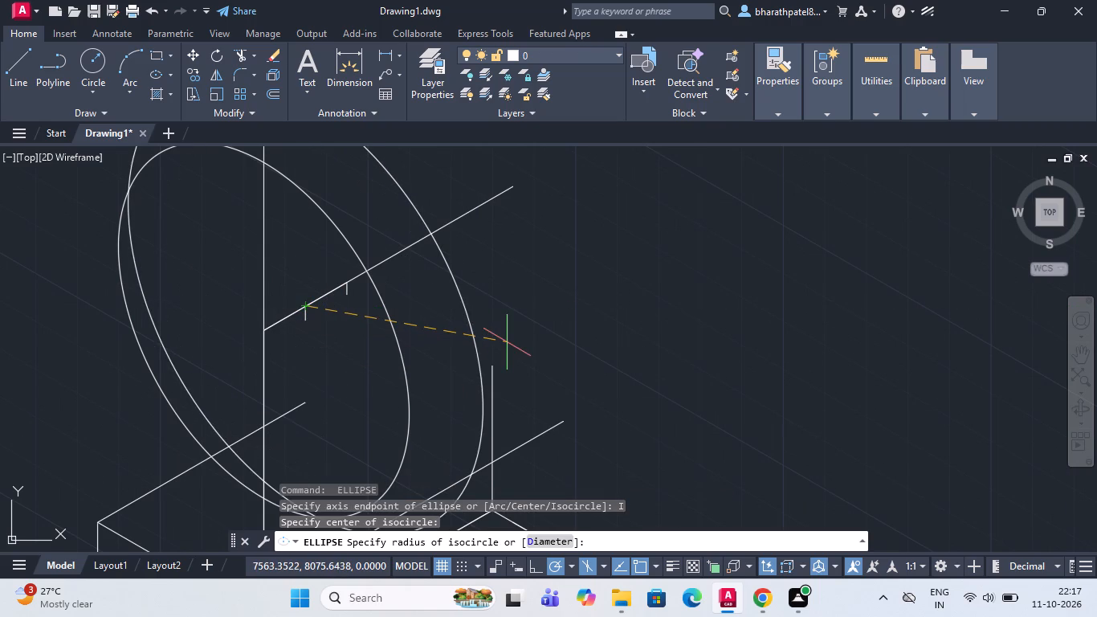
{"action": "type", "text": "25"}
{"action": "key", "text": "Return"}
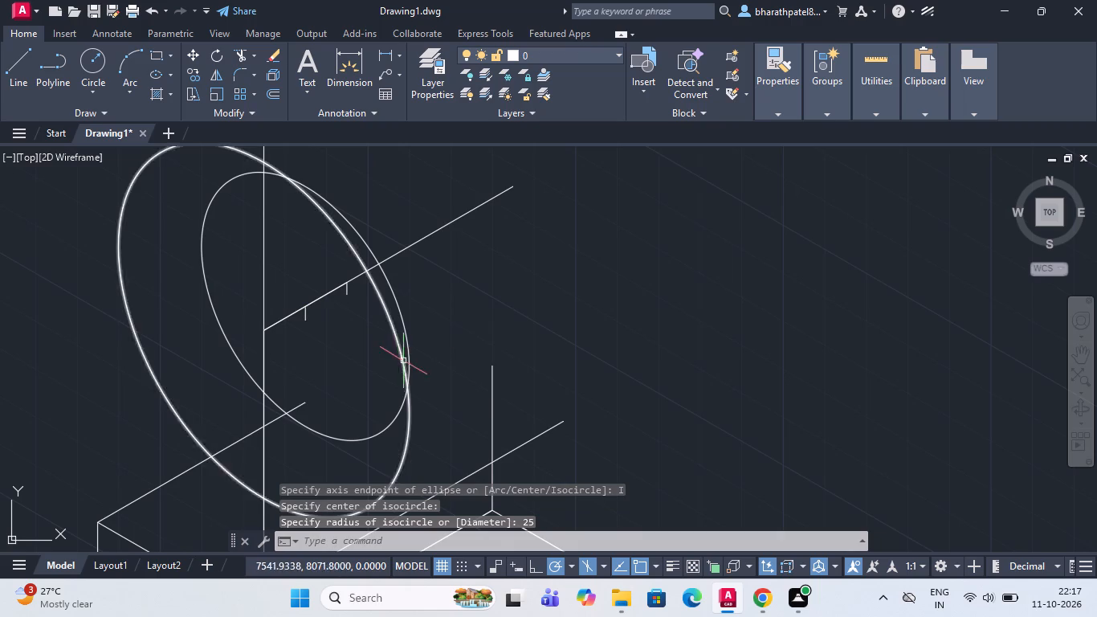
Draw an isocircle of radius 20 centred on the second 10-unit mark of the 30° line.
{"action": "key", "text": "space"}
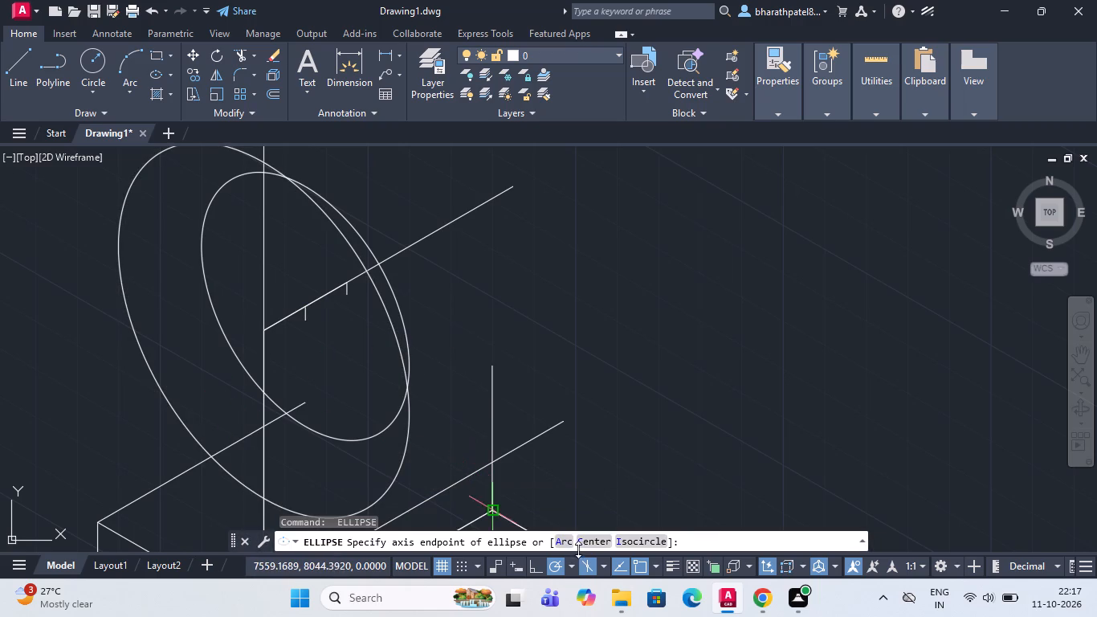
{"action": "left_click", "coordinate": [637, 539]}
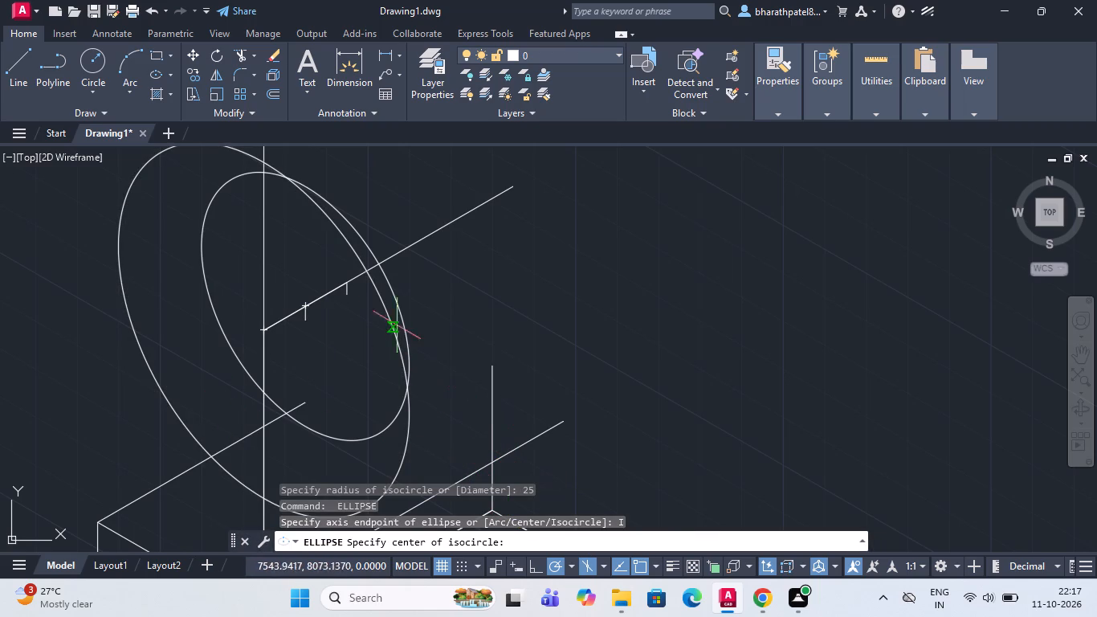
{"action": "scroll", "coordinate": [349, 281], "scroll_direction": "up", "scroll_amount": 2}
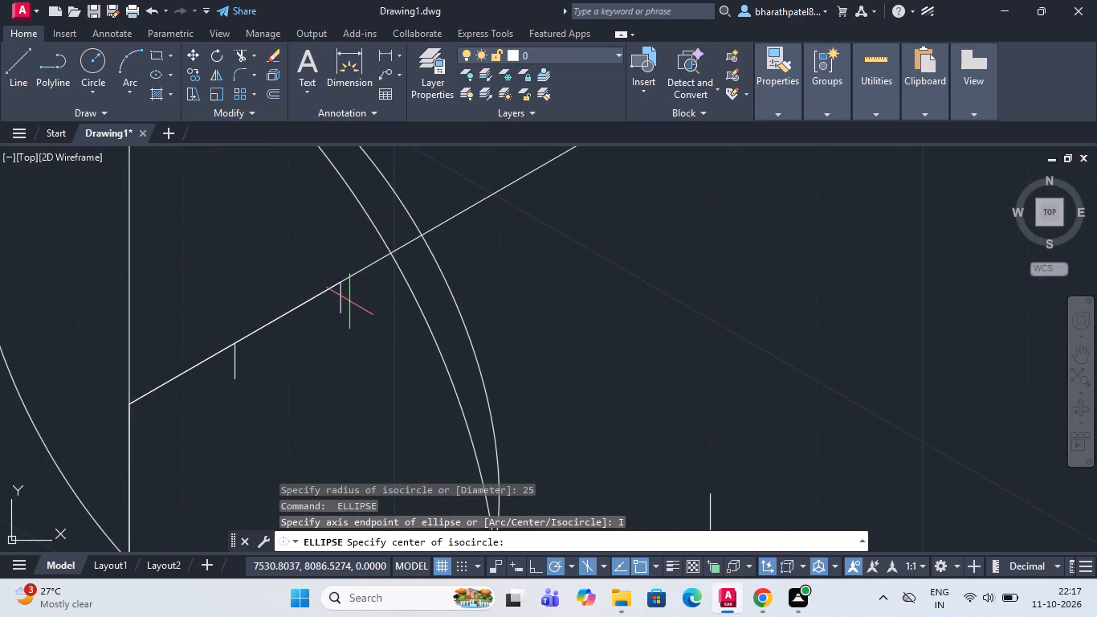
{"action": "left_click", "coordinate": [337, 284]}
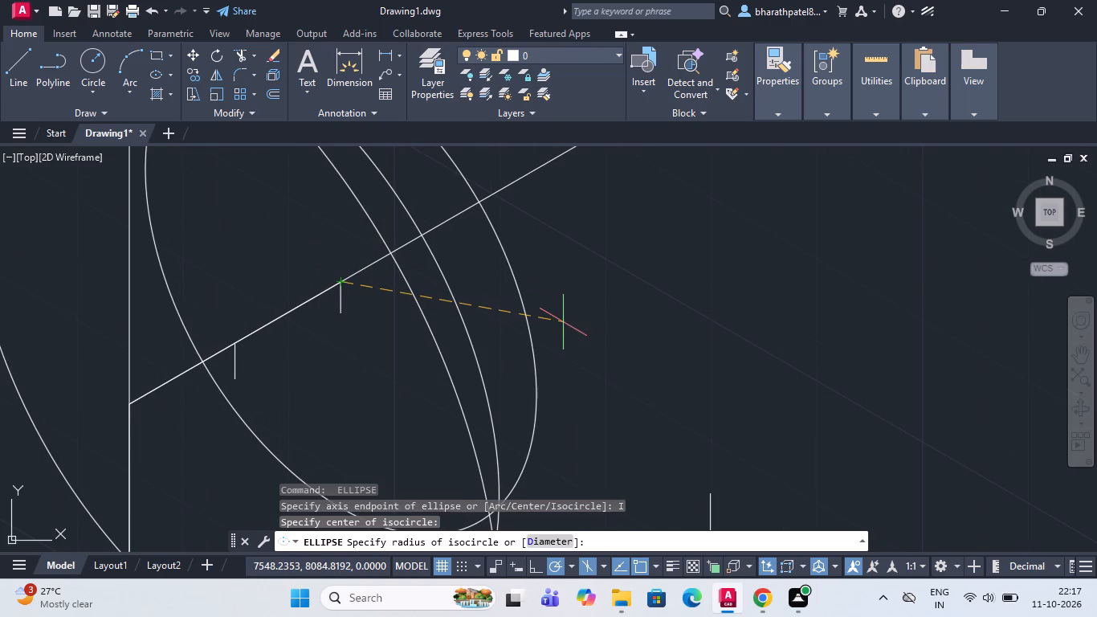
{"action": "type", "text": "20"}
{"action": "key", "text": "Return"}
Draw an isocircle of radius 35 centred at the far end of the 60-unit line.
{"action": "scroll", "coordinate": [516, 316], "scroll_direction": "down", "scroll_amount": 2}
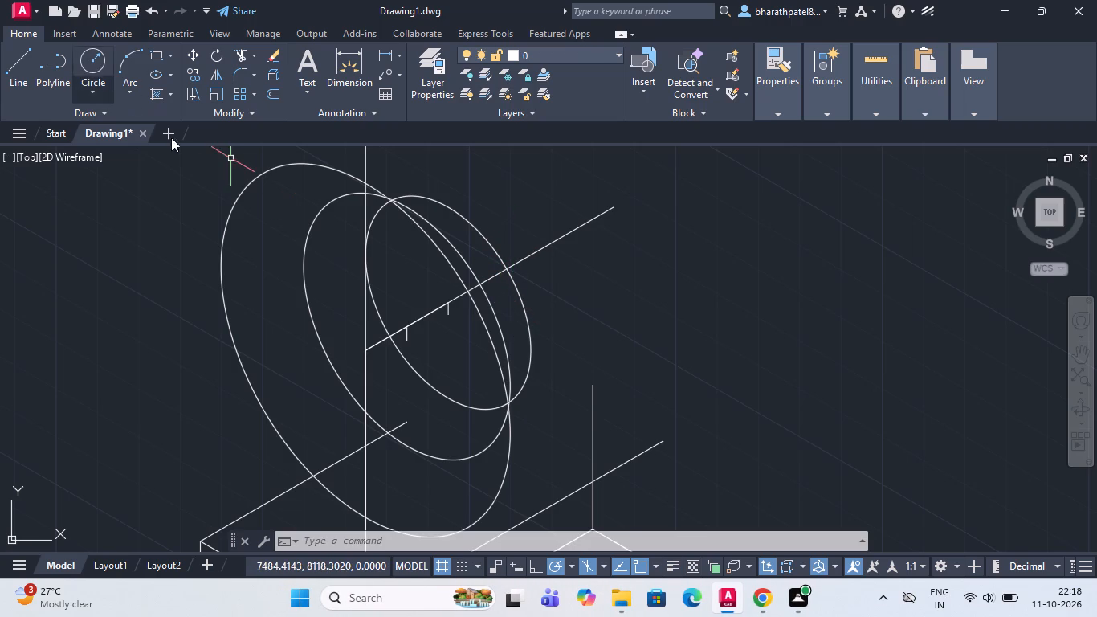
{"action": "key", "text": "space"}
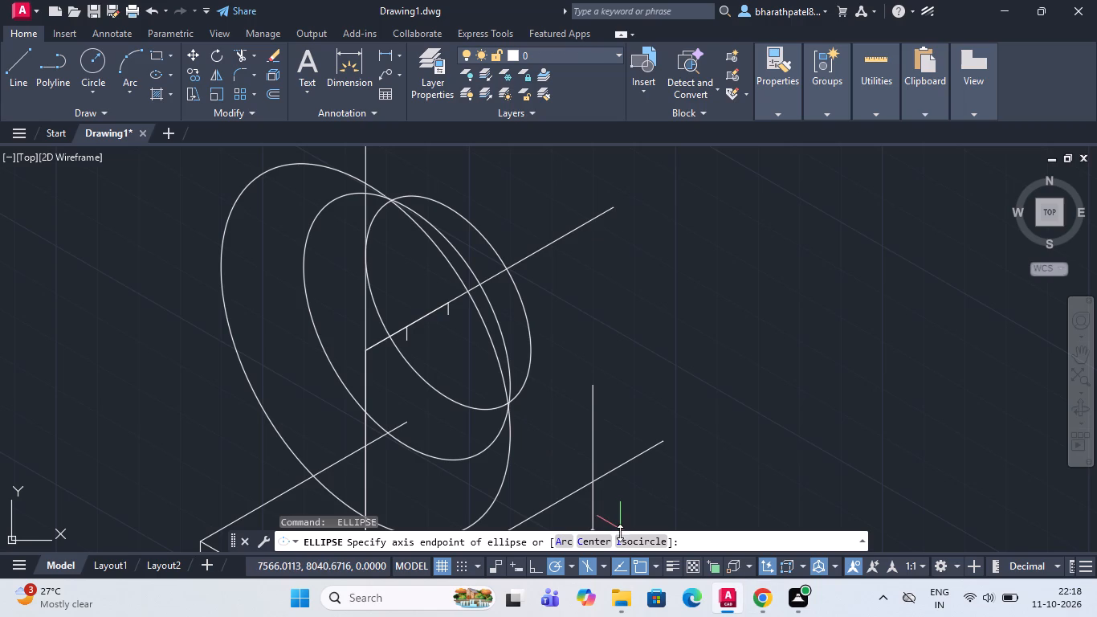
{"action": "left_click", "coordinate": [623, 540]}
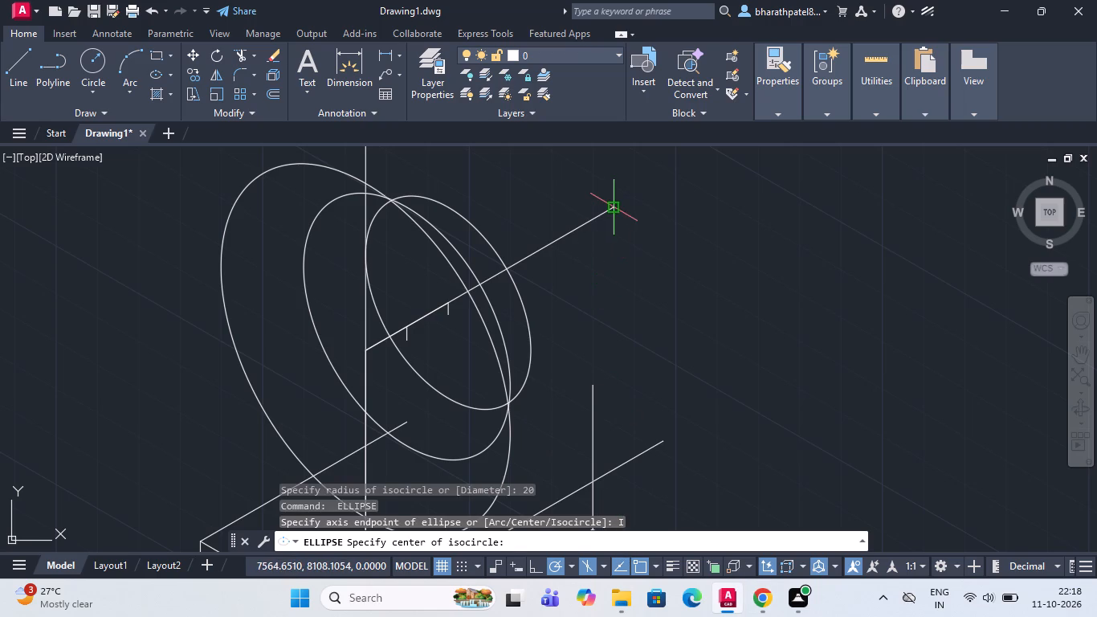
{"action": "left_click", "coordinate": [612, 204]}
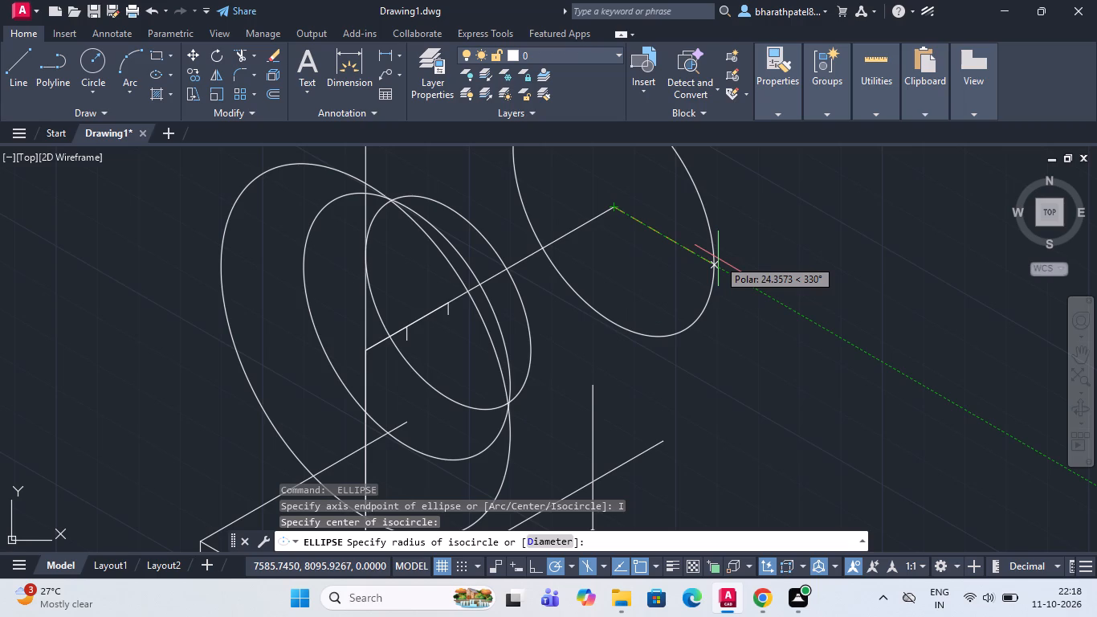
{"action": "type", "text": "35"}
{"action": "key", "text": "Return"}
Draw a line about 81 units long at 30° from where the tall vertical line crosses the top of the front radius-35 isocircle.
{"action": "scroll", "coordinate": [696, 252], "scroll_direction": "down", "scroll_amount": 2}
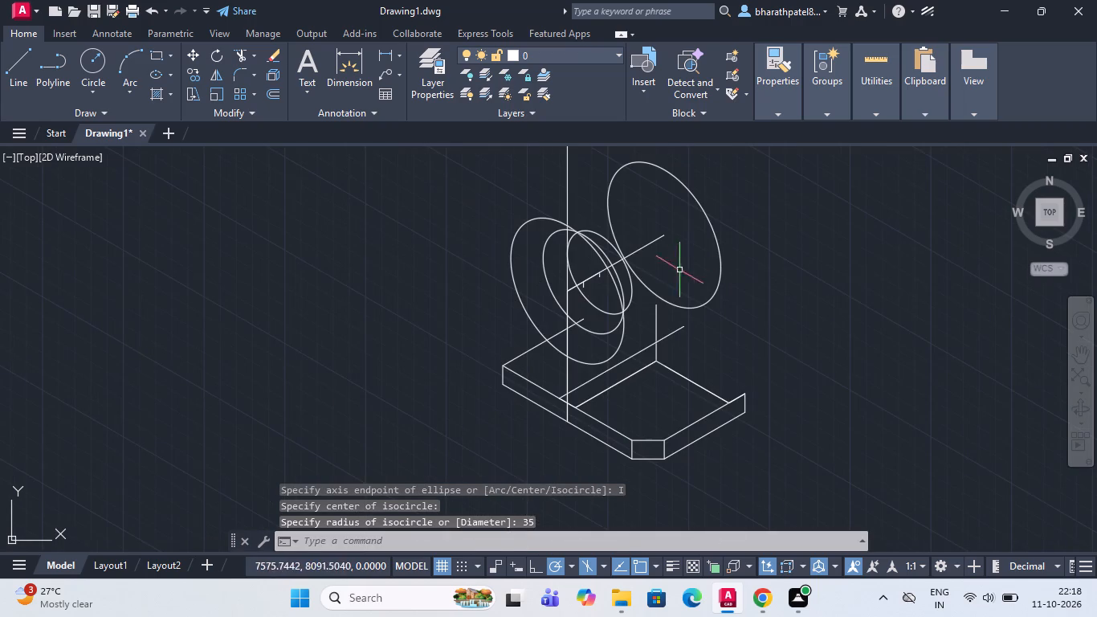
{"action": "scroll", "coordinate": [582, 306], "scroll_direction": "up", "scroll_amount": 1}
{"action": "scroll", "coordinate": [594, 314], "scroll_direction": "down", "scroll_amount": 1}
{"action": "scroll", "coordinate": [851, 272], "scroll_direction": "up", "scroll_amount": 2}
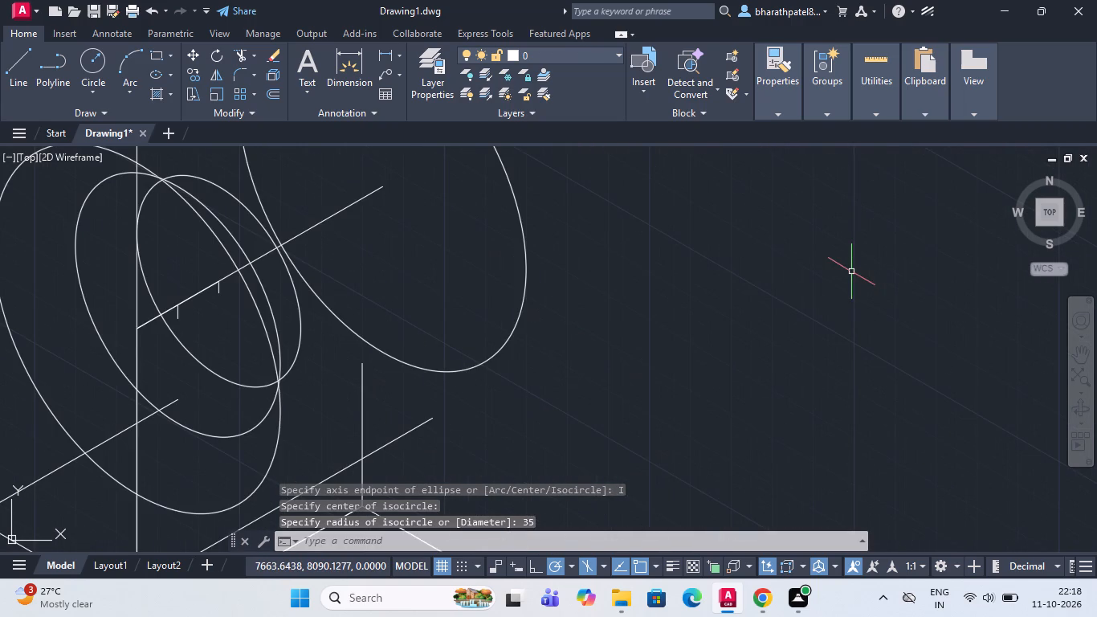
{"action": "scroll", "coordinate": [616, 285], "scroll_direction": "down", "scroll_amount": 1}
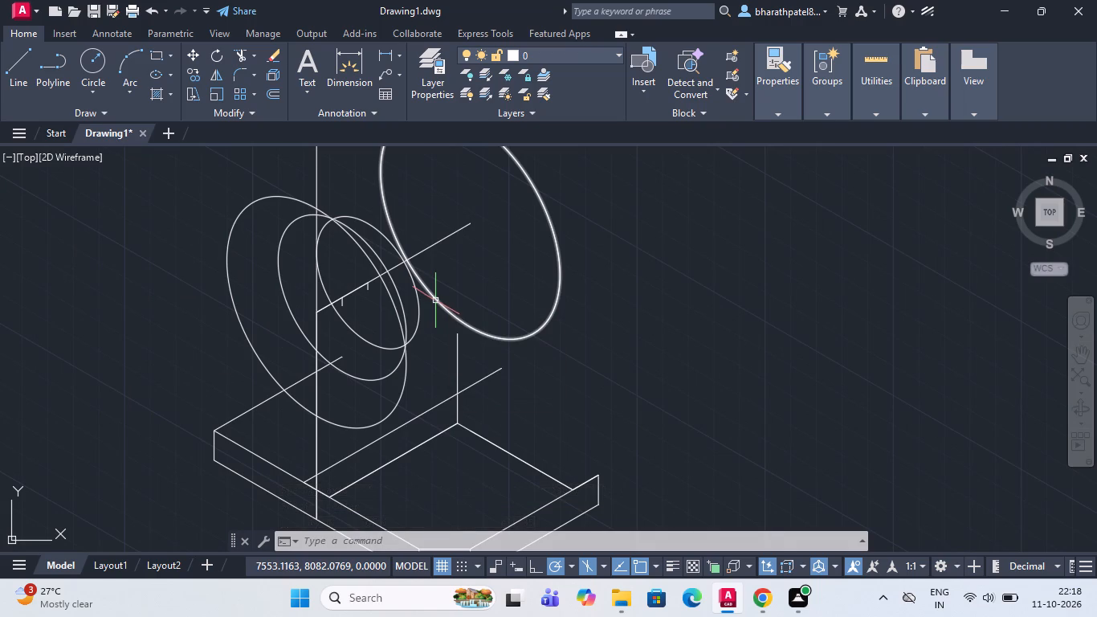
{"action": "scroll", "coordinate": [434, 300], "scroll_direction": "down", "scroll_amount": 1}
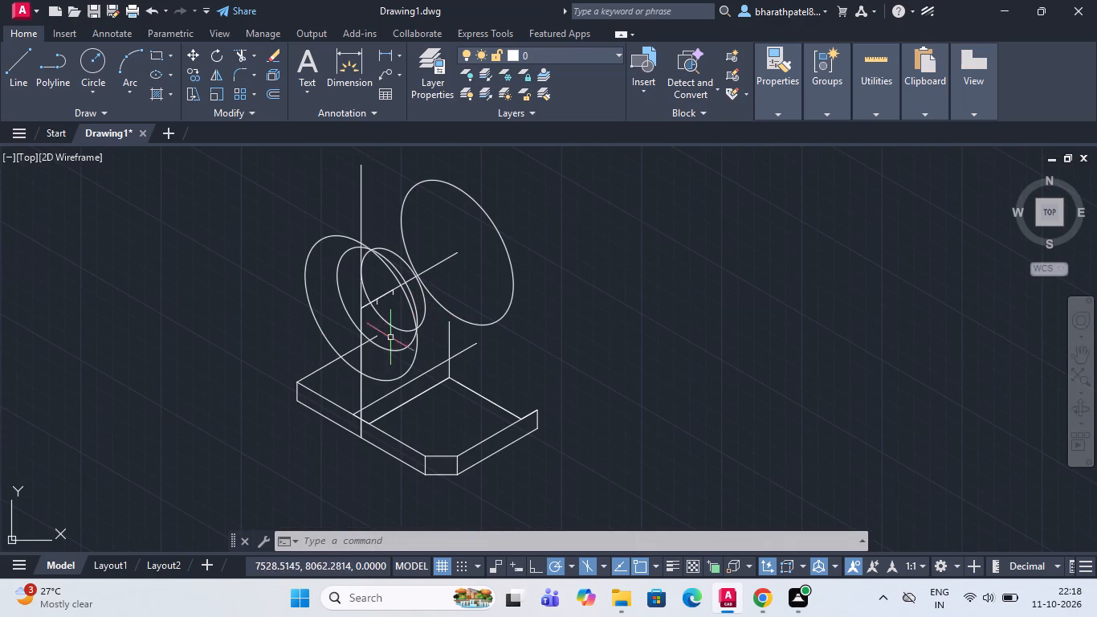
{"action": "left_click", "coordinate": [16, 72]}
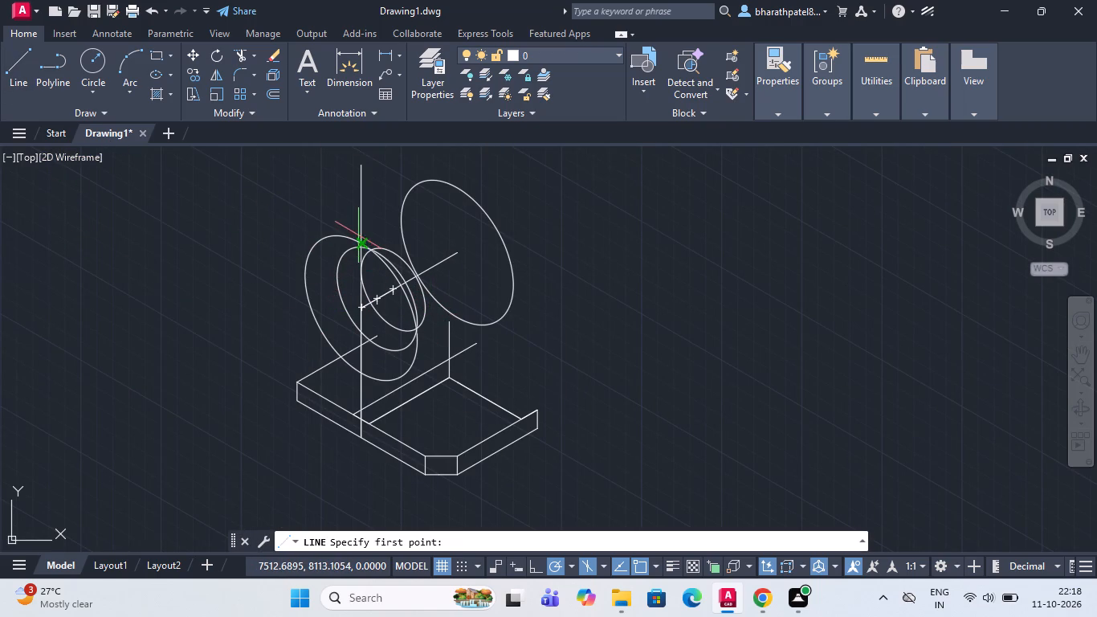
{"action": "scroll", "coordinate": [358, 235], "scroll_direction": "up", "scroll_amount": 4}
{"action": "left_click", "coordinate": [366, 287]}
{"action": "scroll", "coordinate": [365, 286], "scroll_direction": "down", "scroll_amount": 1}
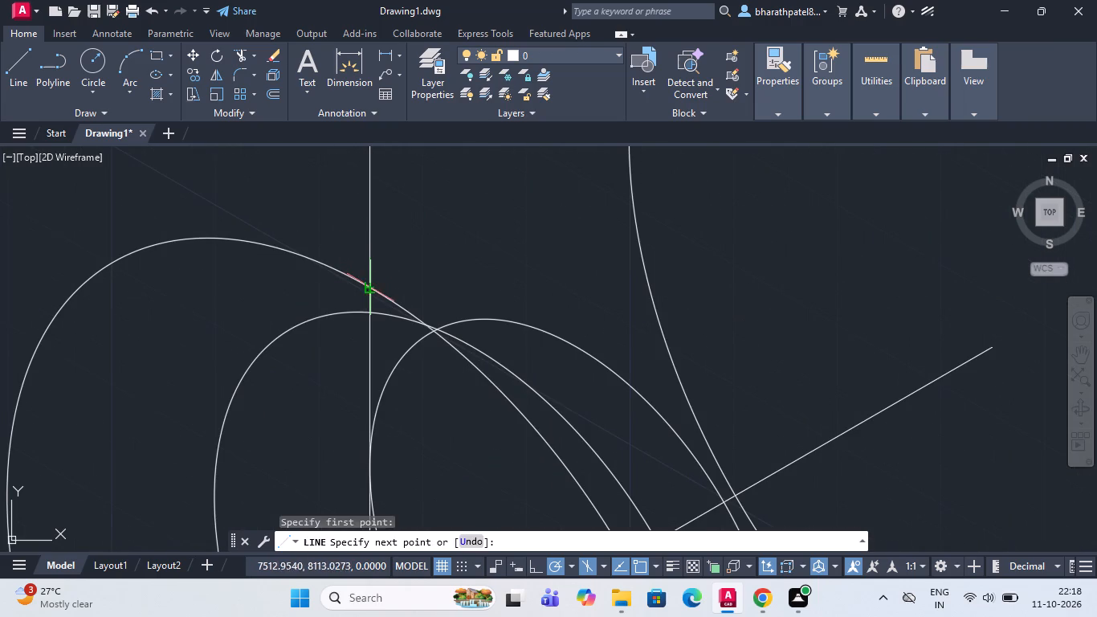
{"action": "scroll", "coordinate": [365, 286], "scroll_direction": "down", "scroll_amount": 2}
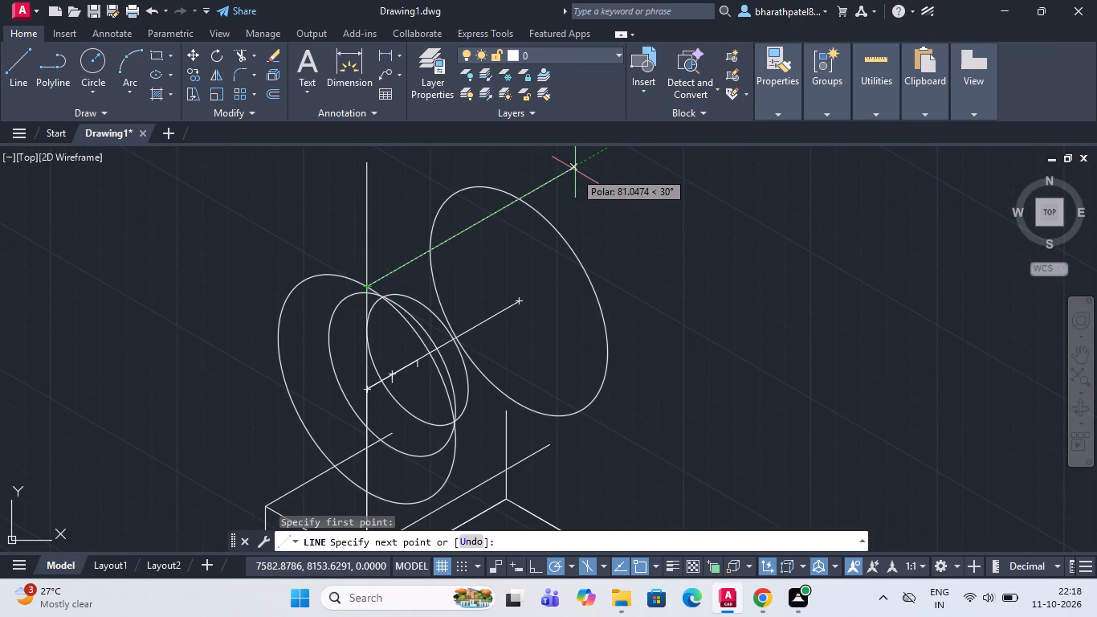
{"action": "left_click", "coordinate": [575, 169]}
{"action": "key", "text": "Escape"}
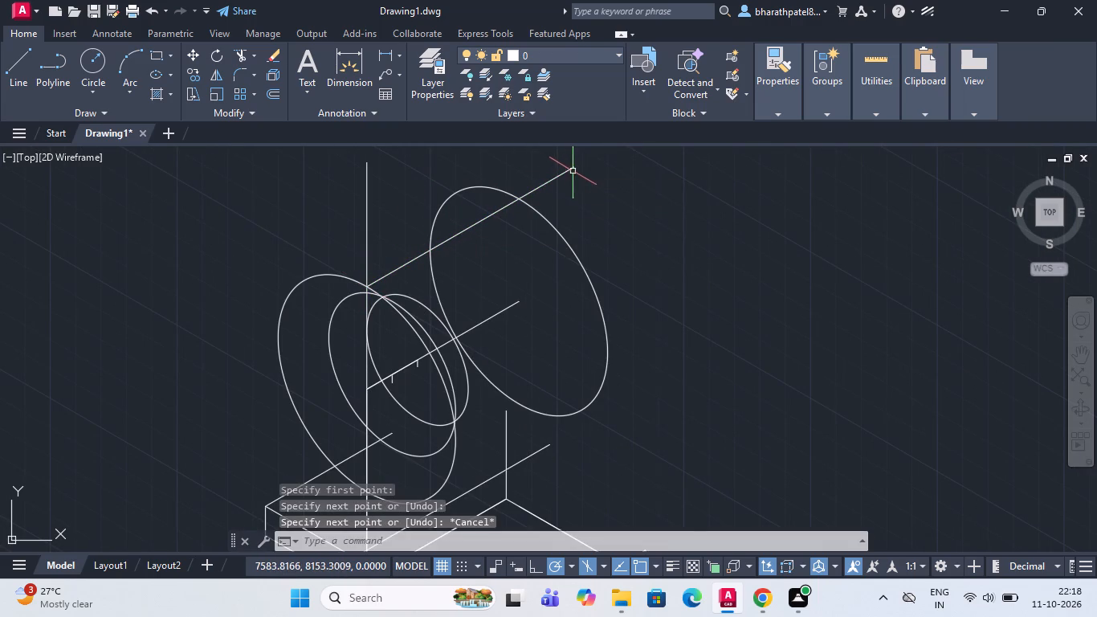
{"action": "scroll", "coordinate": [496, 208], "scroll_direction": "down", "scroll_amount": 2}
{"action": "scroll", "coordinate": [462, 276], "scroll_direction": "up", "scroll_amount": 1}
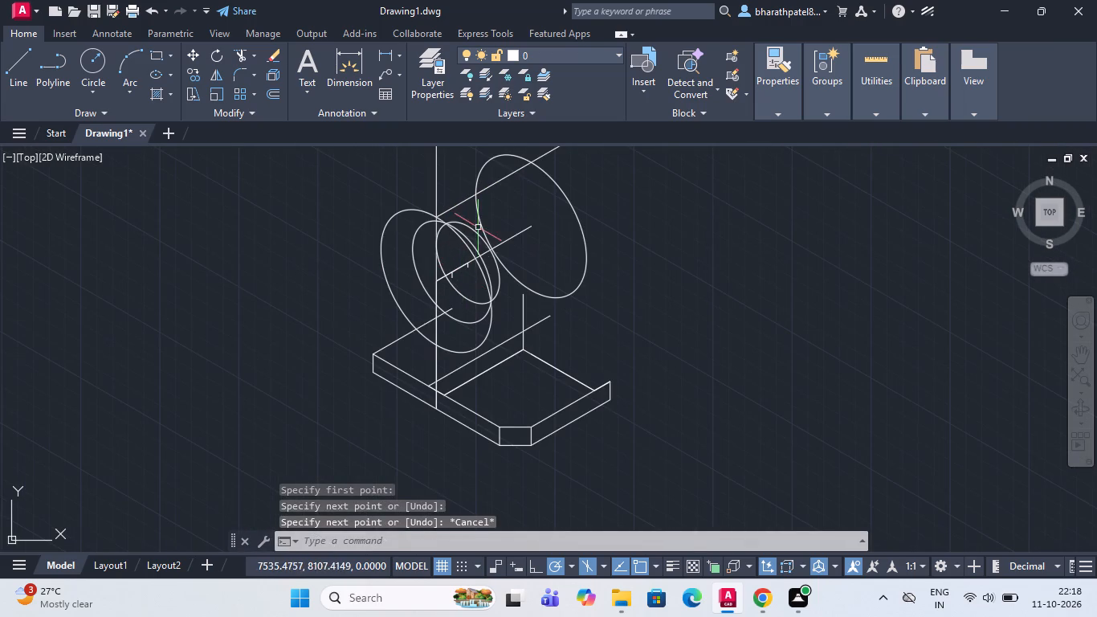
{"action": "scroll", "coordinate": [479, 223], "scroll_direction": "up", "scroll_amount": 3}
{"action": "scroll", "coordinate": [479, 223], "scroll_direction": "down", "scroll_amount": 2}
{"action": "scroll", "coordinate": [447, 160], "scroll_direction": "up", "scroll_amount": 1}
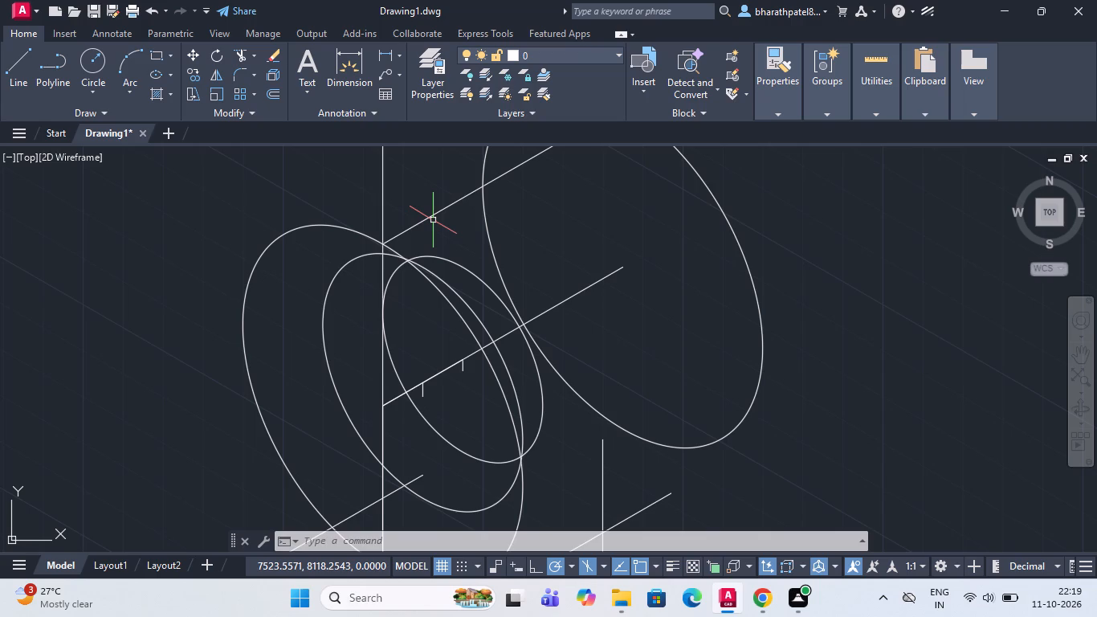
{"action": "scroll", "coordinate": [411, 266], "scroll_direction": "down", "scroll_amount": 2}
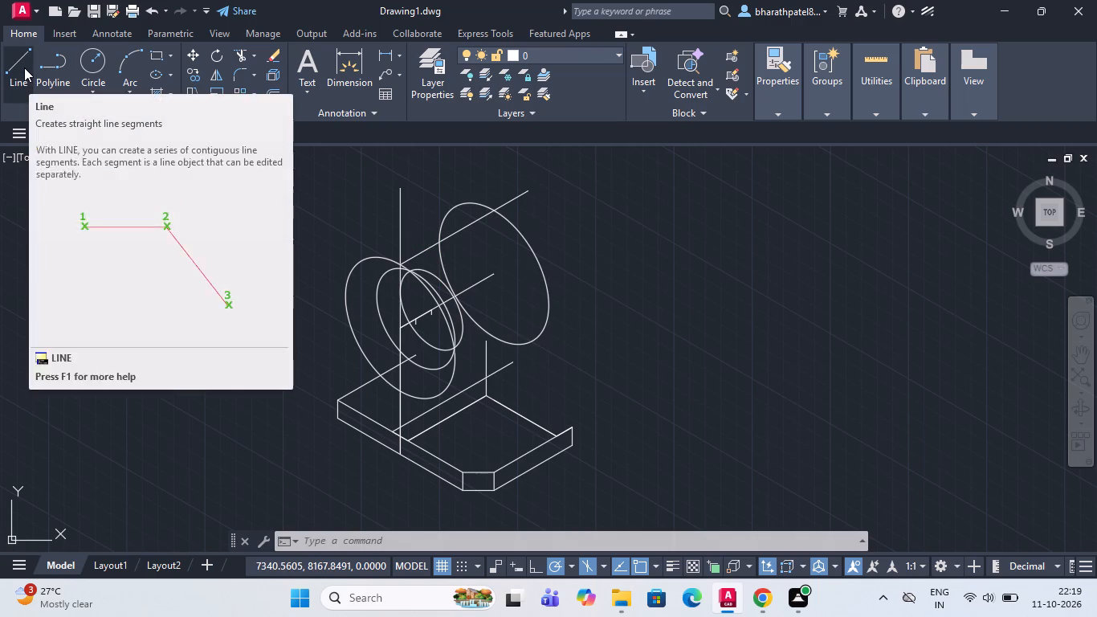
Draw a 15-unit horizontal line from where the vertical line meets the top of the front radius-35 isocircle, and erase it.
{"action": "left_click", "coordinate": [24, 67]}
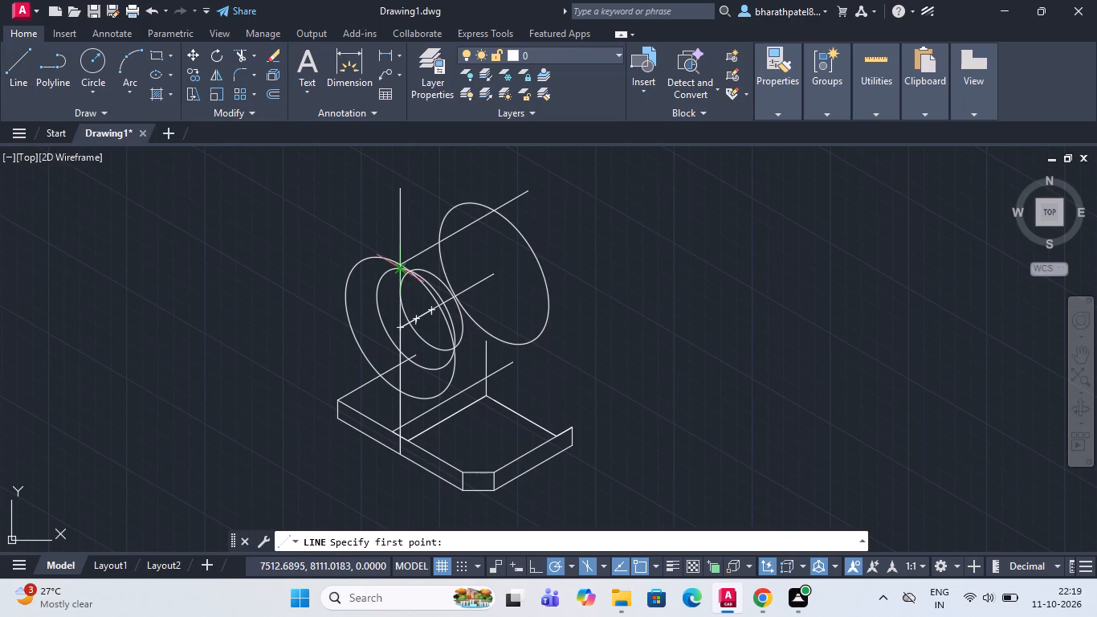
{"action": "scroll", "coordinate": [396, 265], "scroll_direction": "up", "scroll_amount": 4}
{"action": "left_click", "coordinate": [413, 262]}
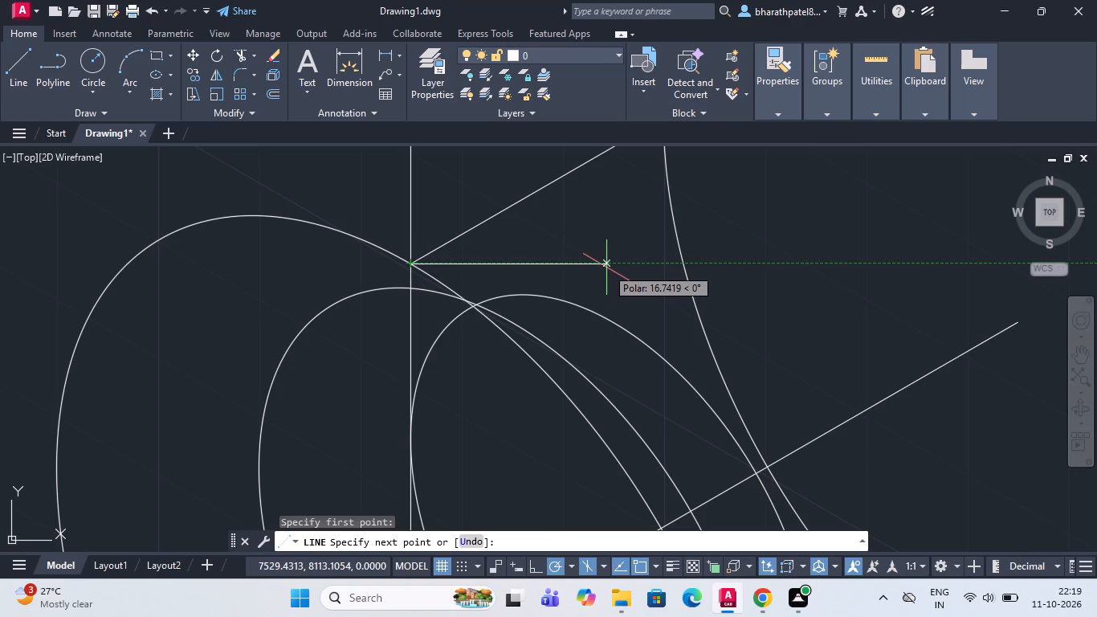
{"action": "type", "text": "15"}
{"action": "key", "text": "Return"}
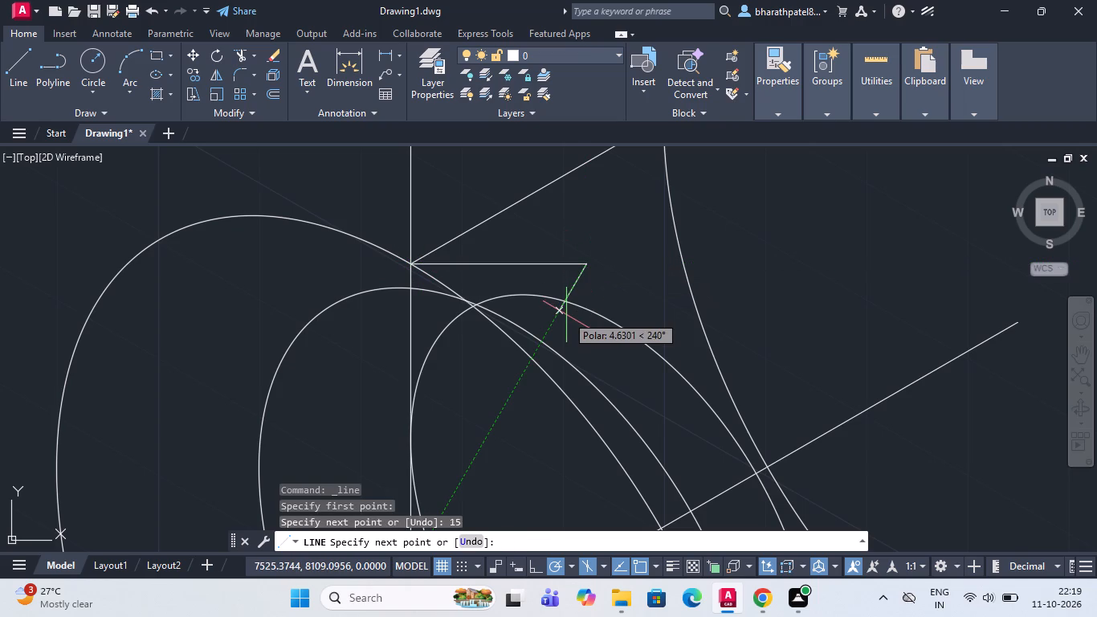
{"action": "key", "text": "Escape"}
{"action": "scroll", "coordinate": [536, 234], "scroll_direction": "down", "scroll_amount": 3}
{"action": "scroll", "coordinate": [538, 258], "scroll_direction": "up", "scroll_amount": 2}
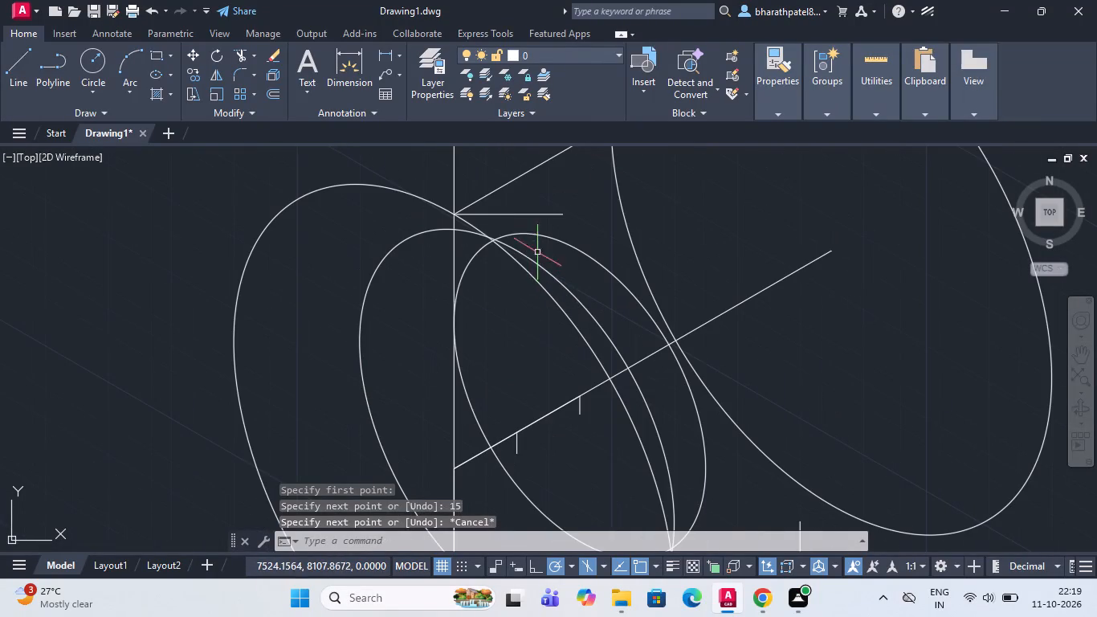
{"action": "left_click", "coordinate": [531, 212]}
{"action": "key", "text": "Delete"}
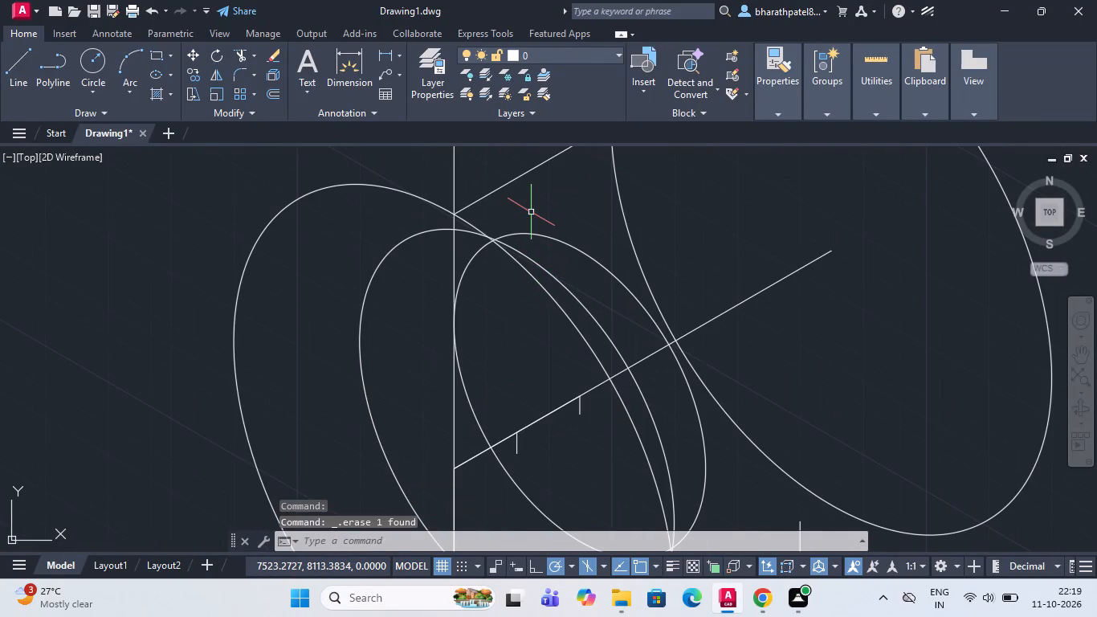
Draw a 15-unit line at 330° from the top crossing on the front radius-35 isocircle, continuing about 10 units vertically down.
{"action": "left_click_drag", "start_coordinate": [11, 73], "coordinate": [21, 73]}
{"action": "left_click", "coordinate": [459, 213]}
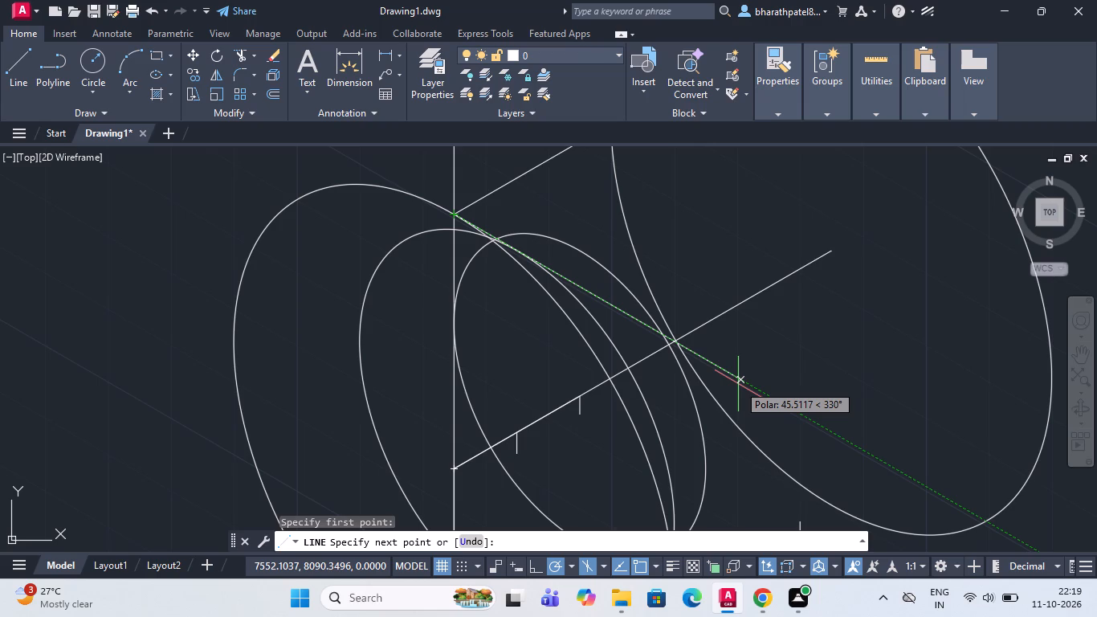
{"action": "type", "text": "15"}
{"action": "key", "text": "Return"}
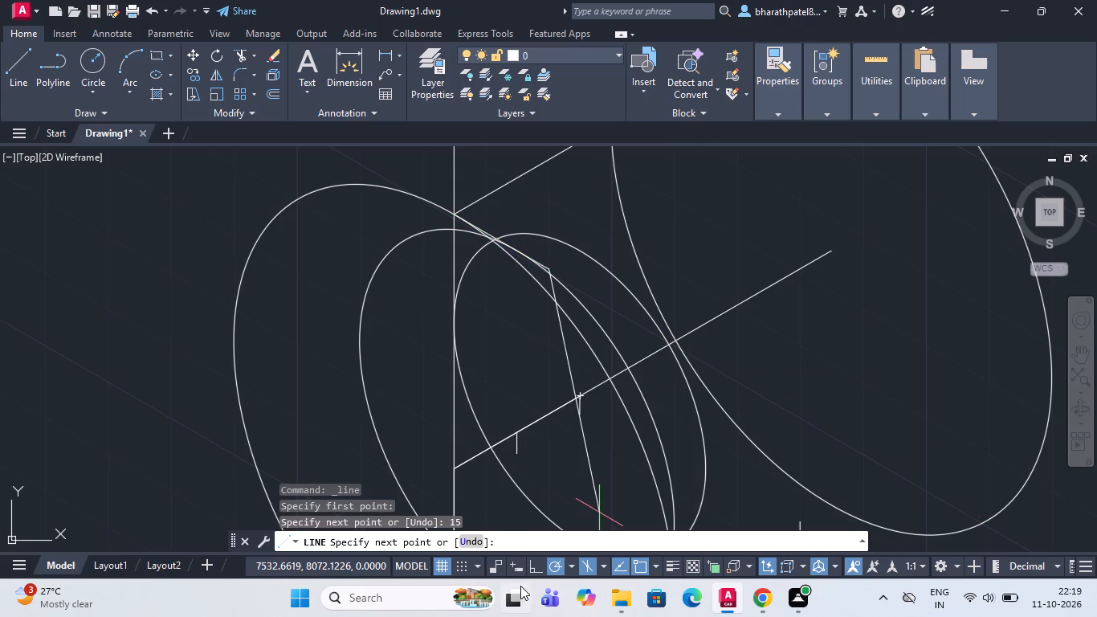
{"action": "scroll", "coordinate": [540, 284], "scroll_direction": "up", "scroll_amount": 4}
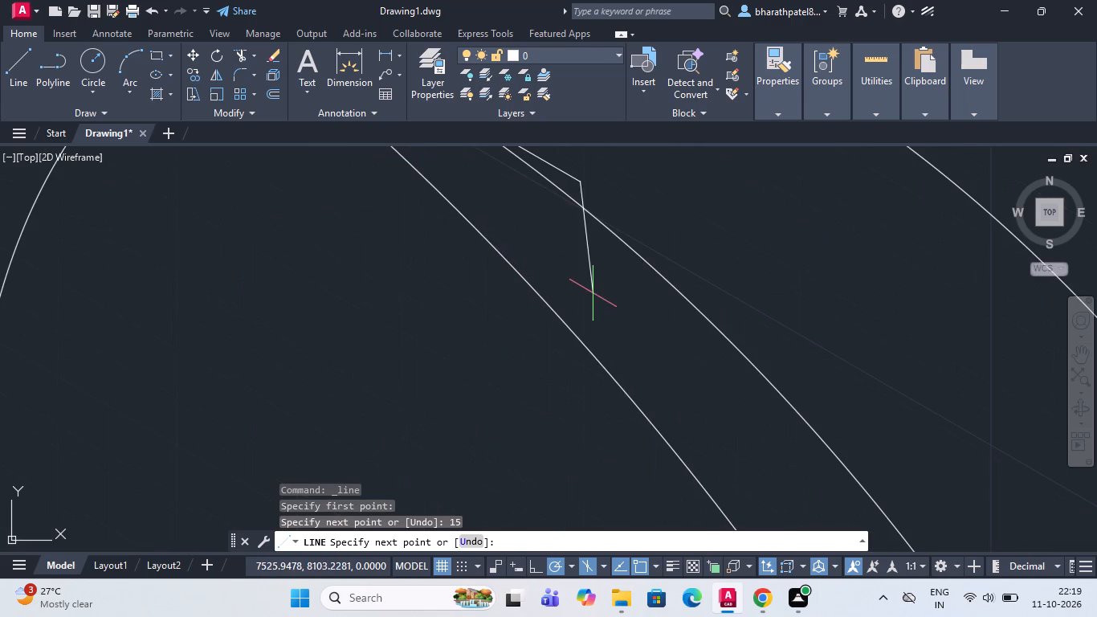
{"action": "scroll", "coordinate": [501, 335], "scroll_direction": "down", "scroll_amount": 5}
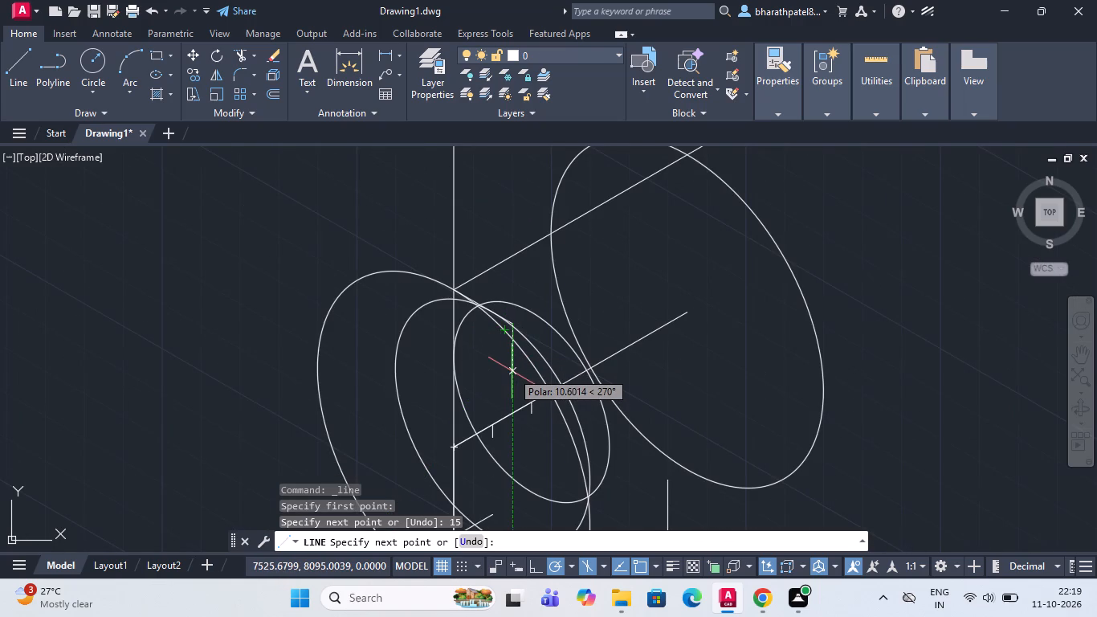
{"action": "scroll", "coordinate": [512, 370], "scroll_direction": "up", "scroll_amount": 2}
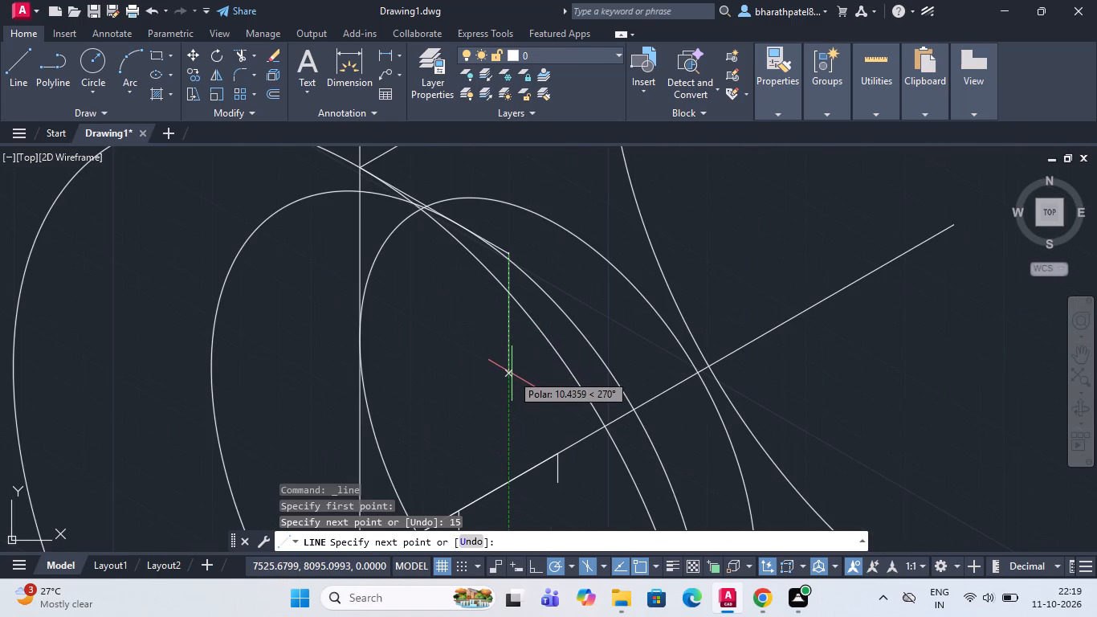
{"action": "left_click", "coordinate": [512, 372]}
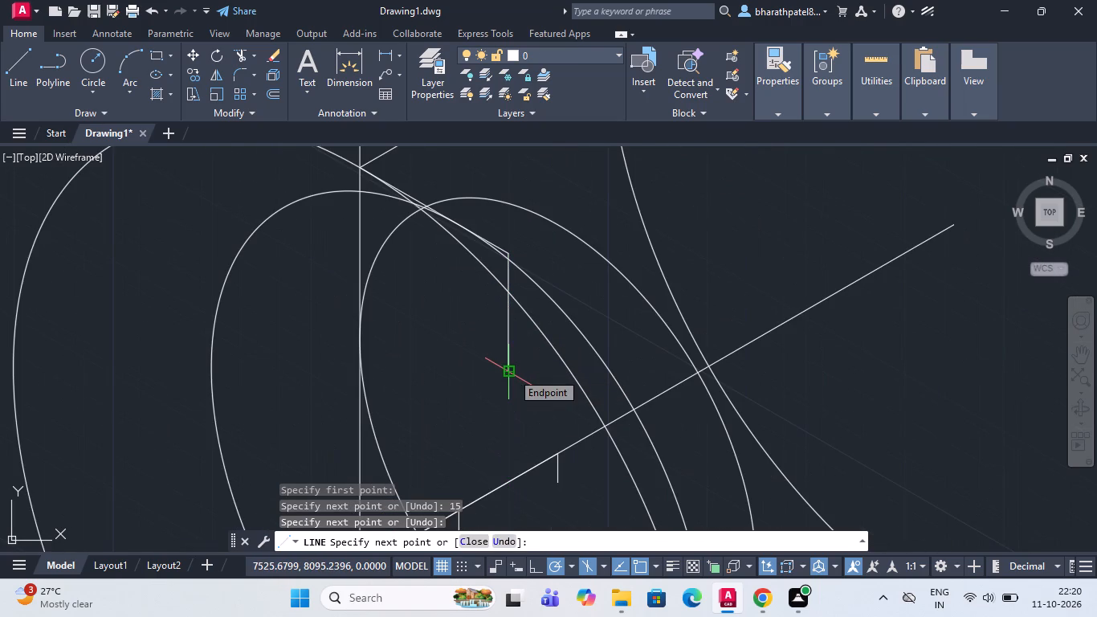
{"action": "key", "text": "Escape"}
Draw an isocircle of radius 25 centred where the 60-unit 30° line starts on the tall vertical line.
{"action": "scroll", "coordinate": [508, 382], "scroll_direction": "down", "scroll_amount": 3}
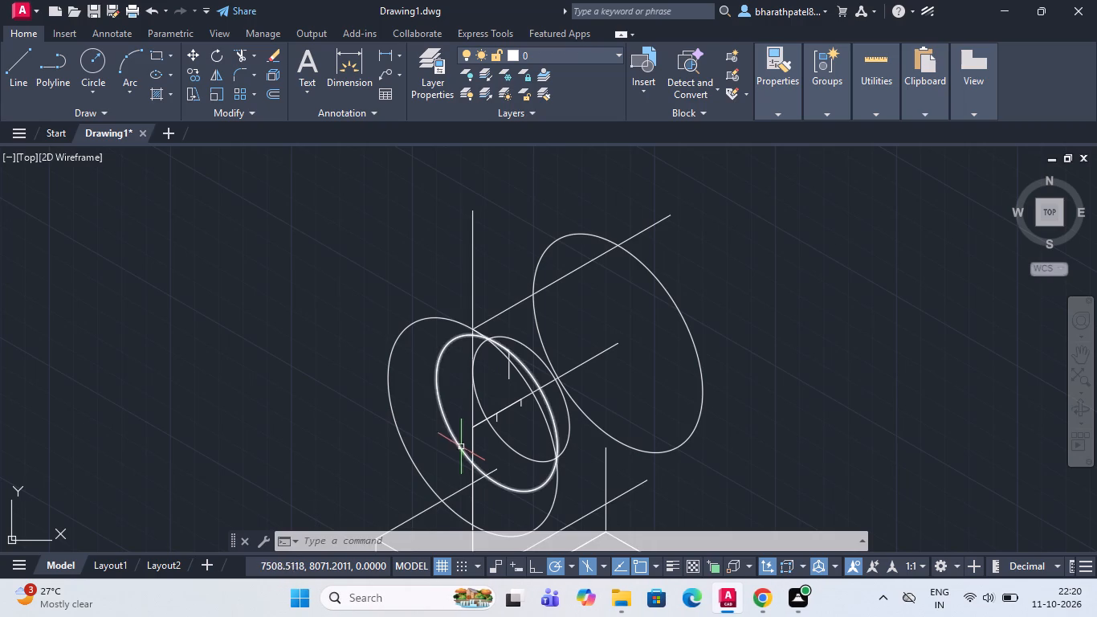
{"action": "scroll", "coordinate": [460, 427], "scroll_direction": "down", "scroll_amount": 1}
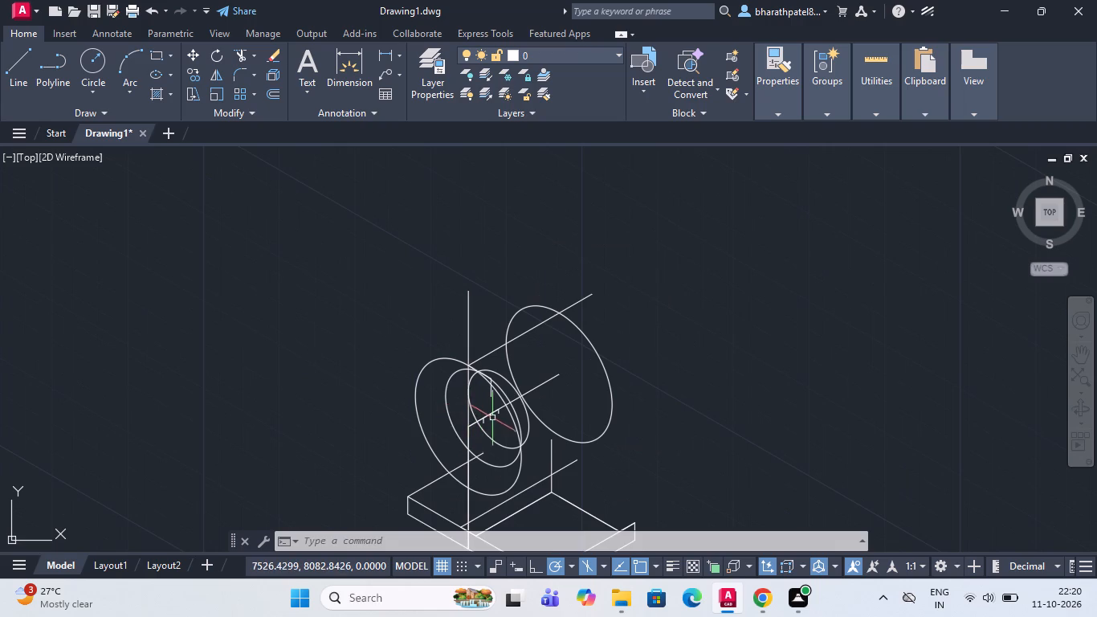
{"action": "scroll", "coordinate": [492, 415], "scroll_direction": "up", "scroll_amount": 4}
{"action": "scroll", "coordinate": [491, 415], "scroll_direction": "down", "scroll_amount": 2}
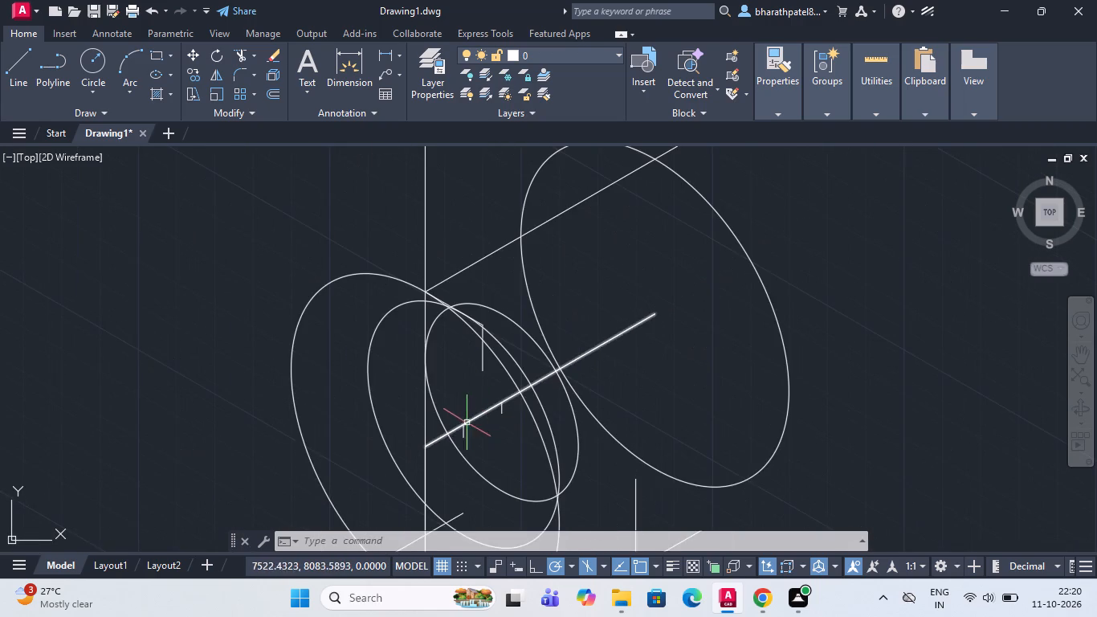
{"action": "scroll", "coordinate": [459, 414], "scroll_direction": "down", "scroll_amount": 2}
{"action": "scroll", "coordinate": [455, 493], "scroll_direction": "up", "scroll_amount": 2}
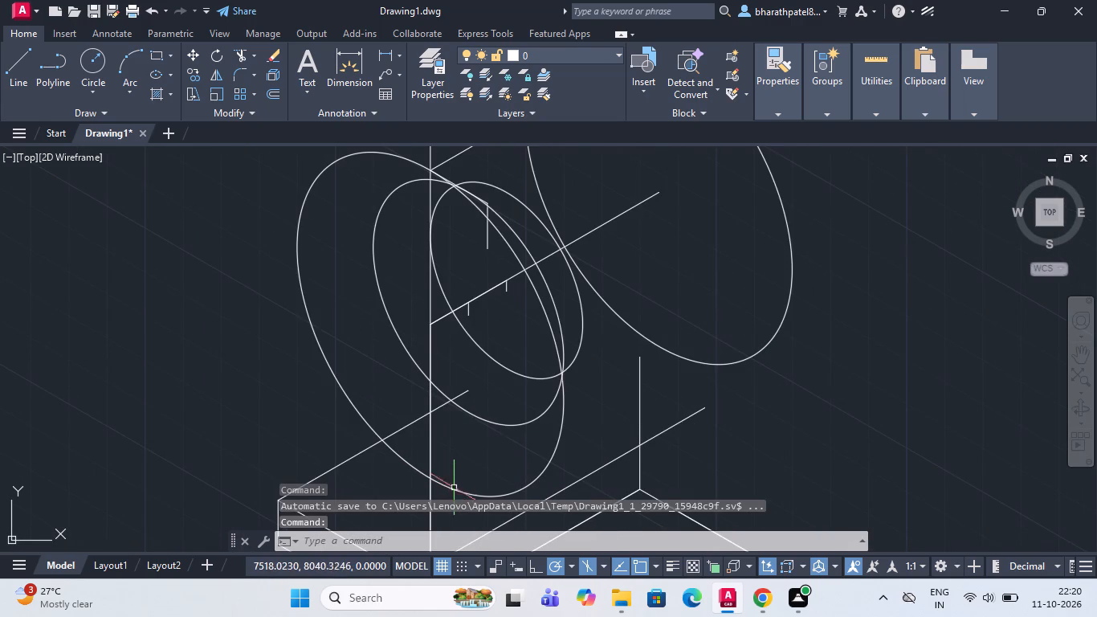
{"action": "scroll", "coordinate": [460, 439], "scroll_direction": "down", "scroll_amount": 1}
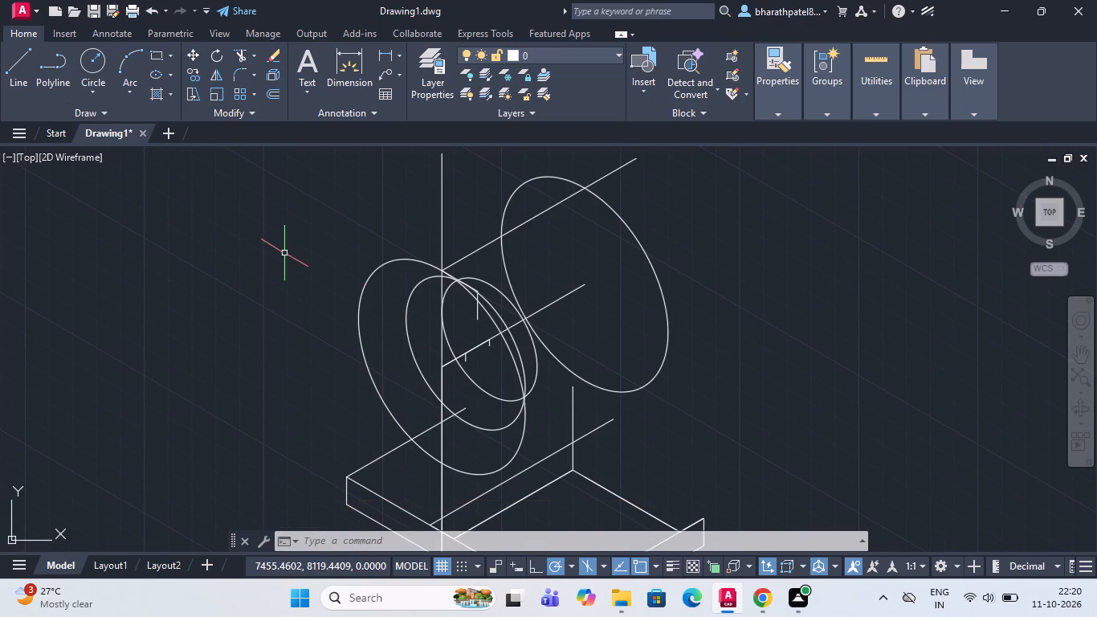
{"action": "type", "text": "ell"}
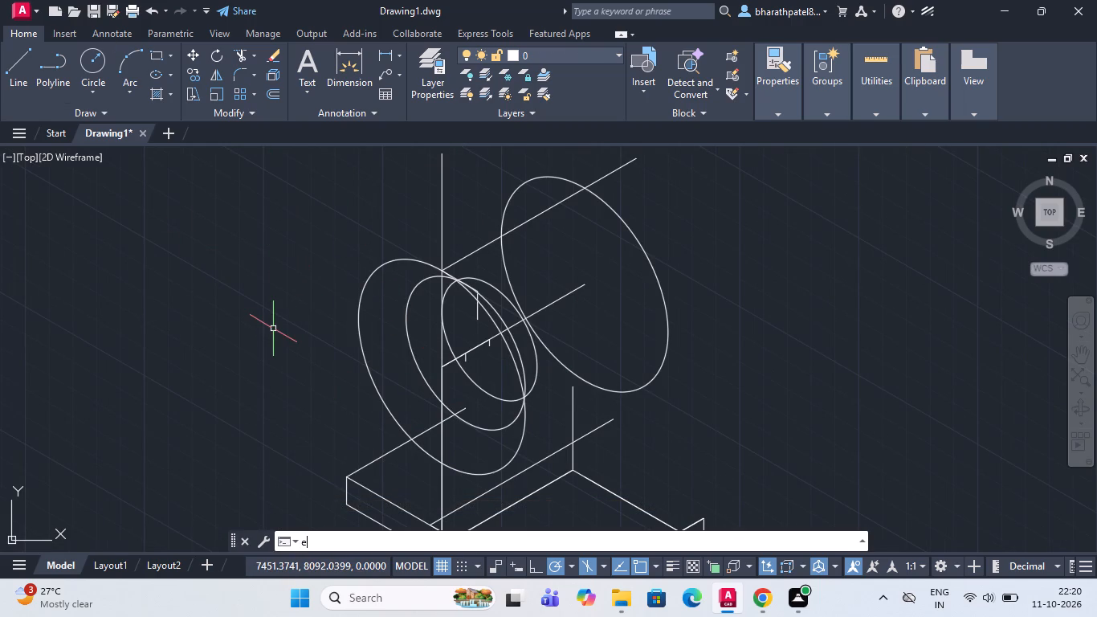
{"action": "key", "text": "Return"}
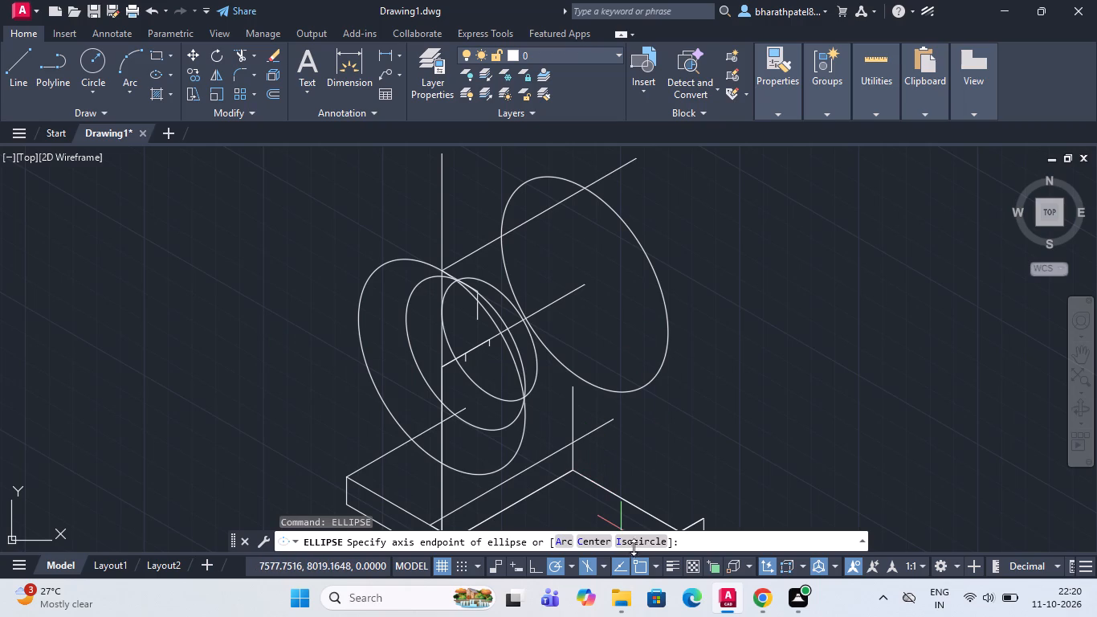
{"action": "left_click", "coordinate": [636, 540]}
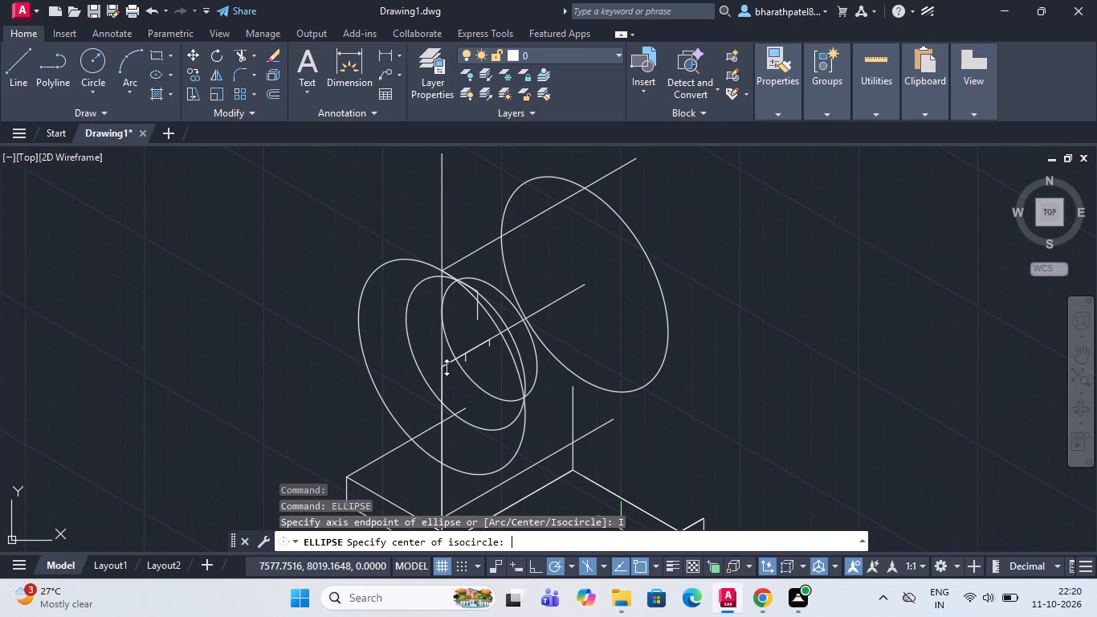
{"action": "key", "text": "Escape"}
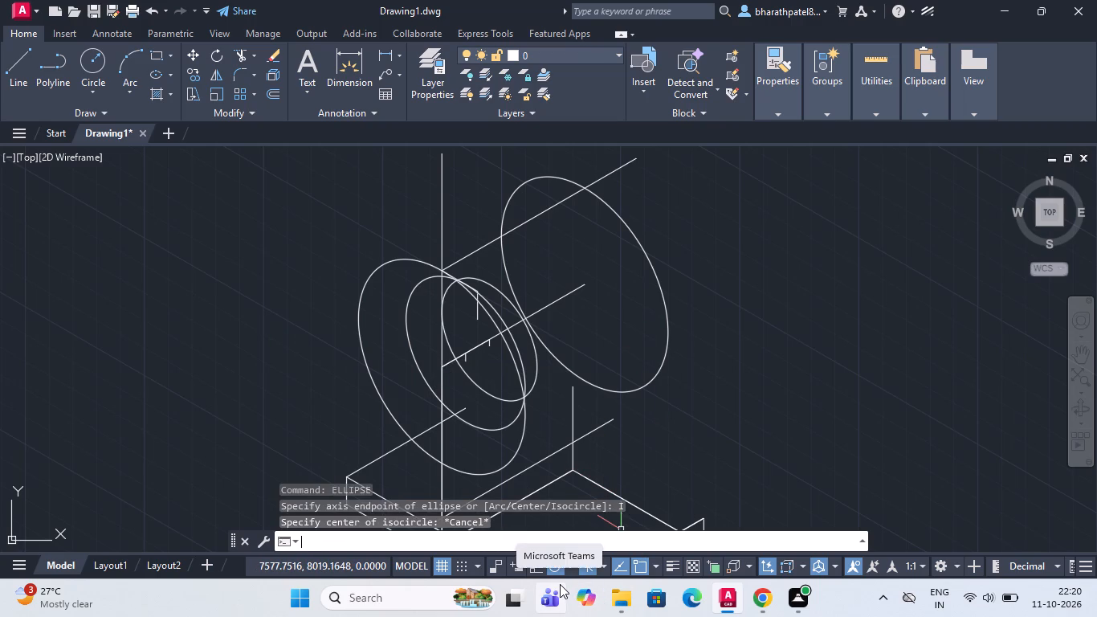
{"action": "key", "text": "space"}
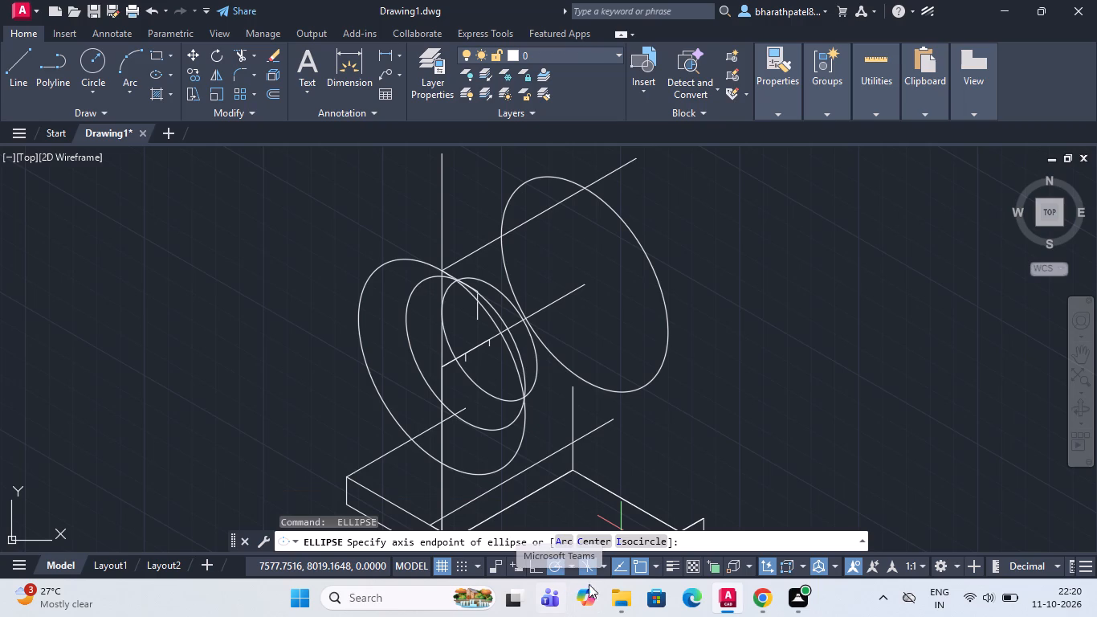
{"action": "left_click", "coordinate": [624, 539]}
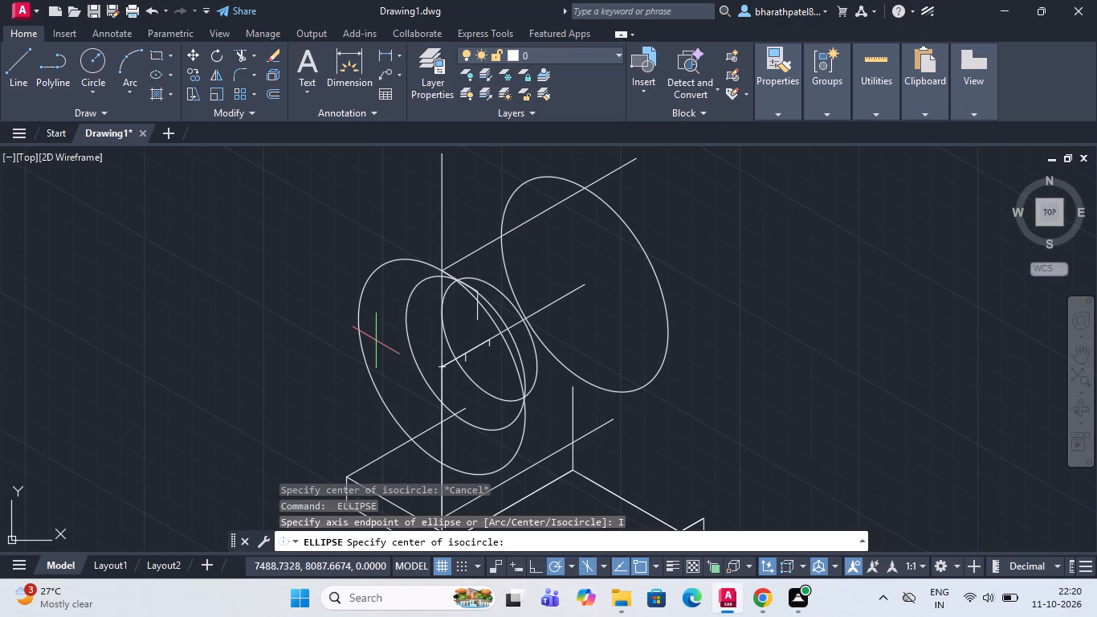
{"action": "scroll", "coordinate": [565, 371], "scroll_direction": "up", "scroll_amount": 2}
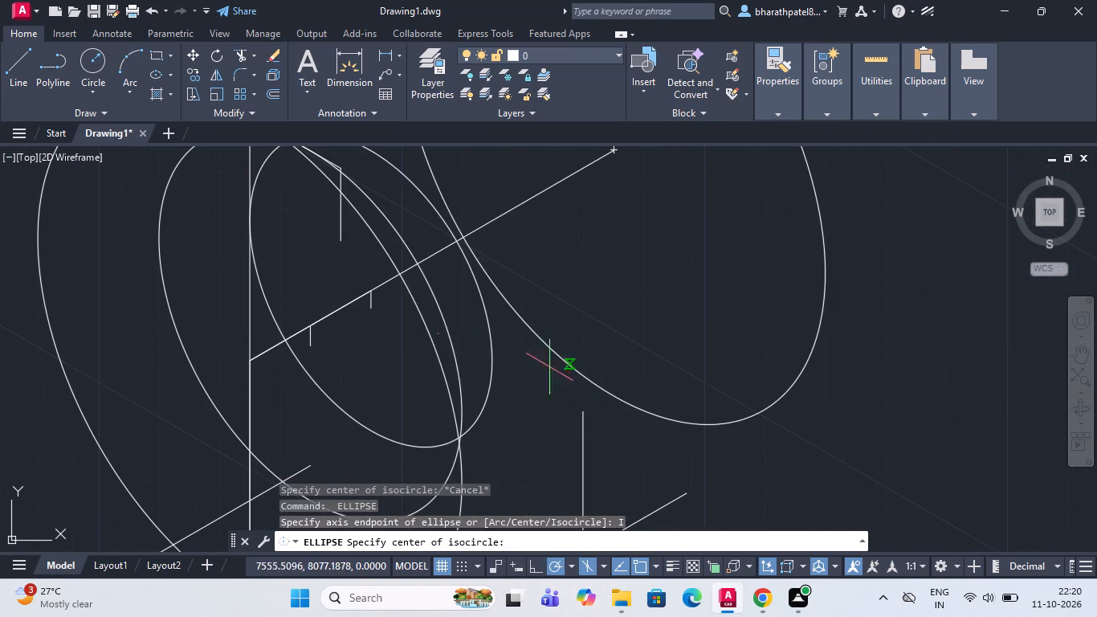
{"action": "left_click", "coordinate": [251, 360]}
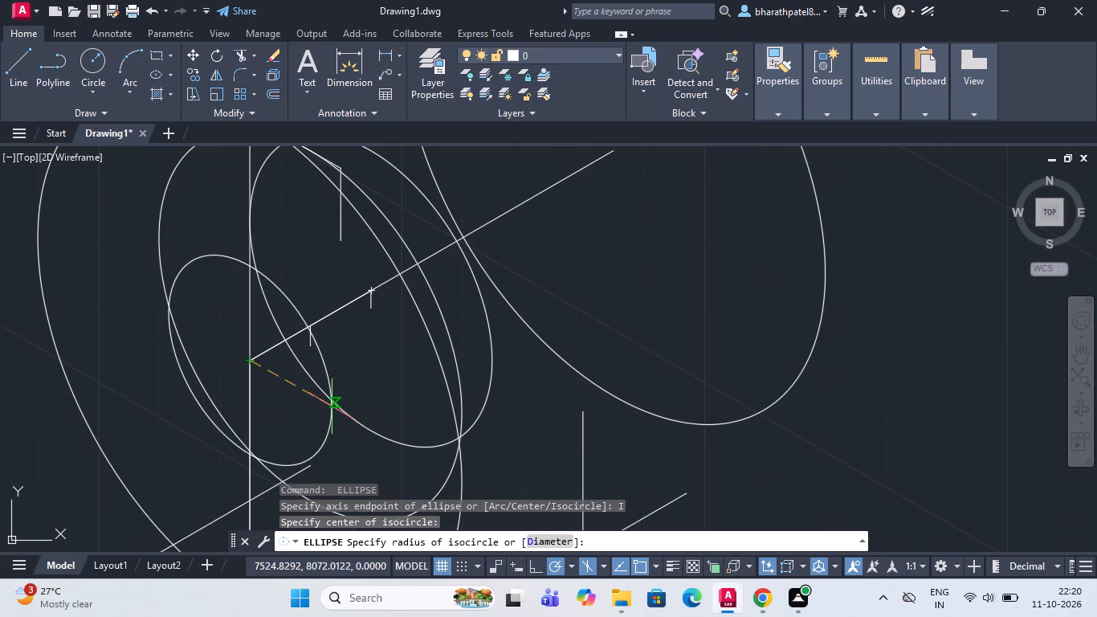
{"action": "type", "text": "25"}
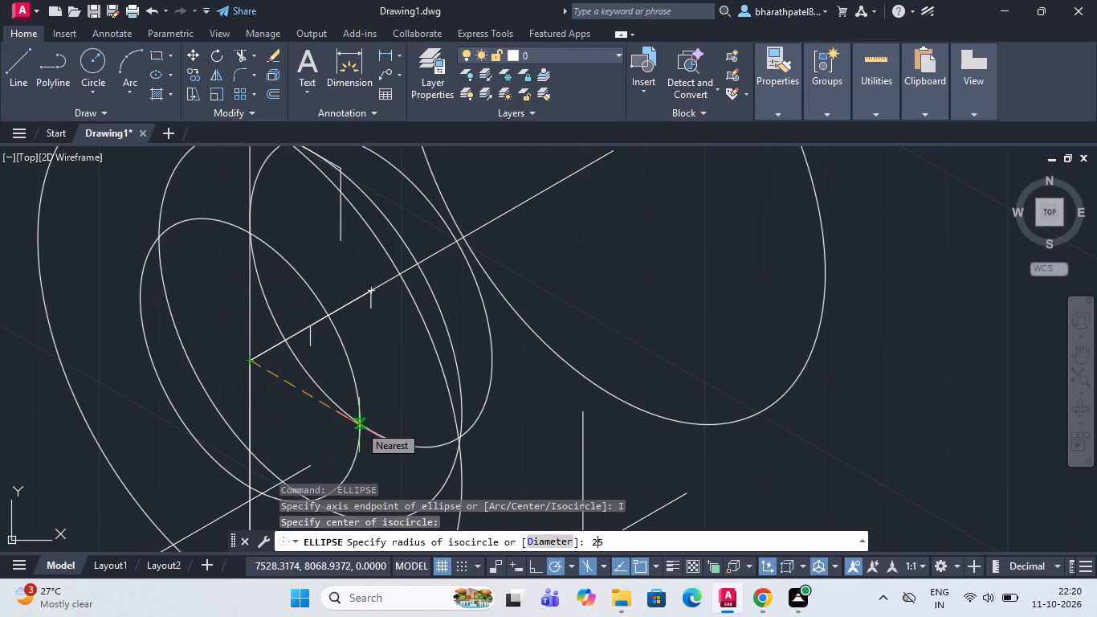
{"action": "key", "text": "Return"}
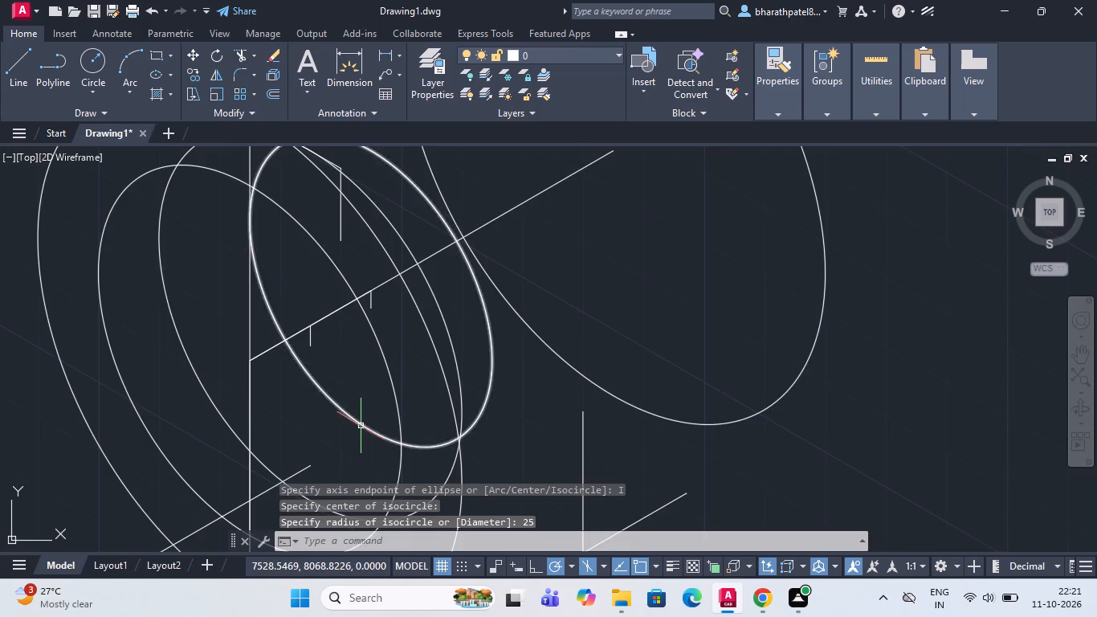
Draw a vertical line about 16 units down from the far end of the 15-unit line at 330°.
{"action": "scroll", "coordinate": [361, 426], "scroll_direction": "down", "scroll_amount": 3}
{"action": "scroll", "coordinate": [344, 459], "scroll_direction": "up", "scroll_amount": 2}
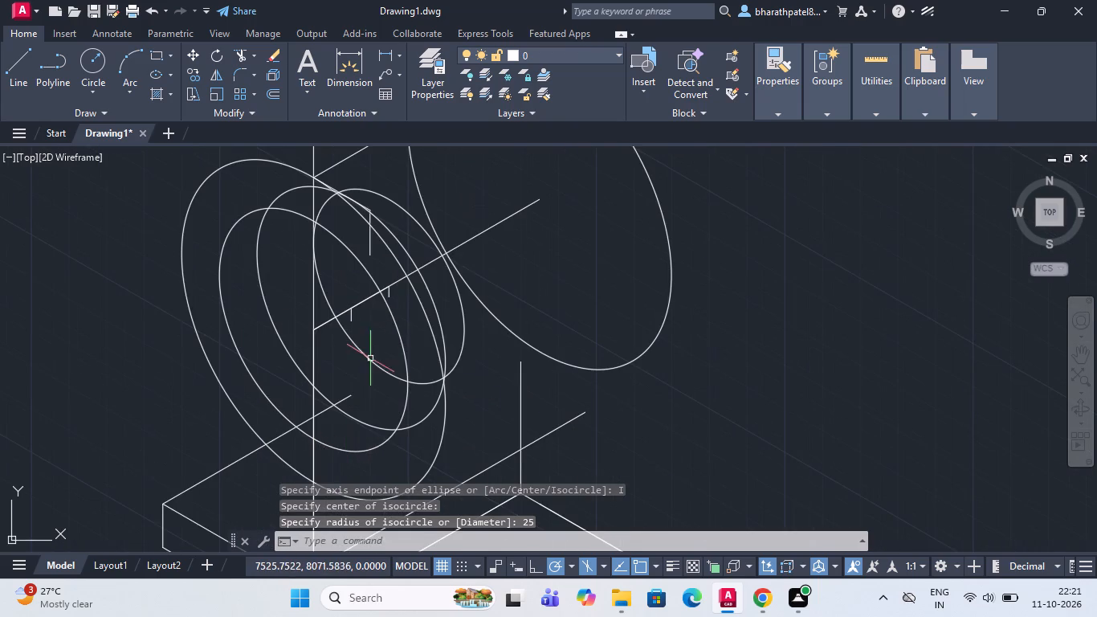
{"action": "scroll", "coordinate": [372, 328], "scroll_direction": "down", "scroll_amount": 1}
{"action": "scroll", "coordinate": [377, 256], "scroll_direction": "up", "scroll_amount": 3}
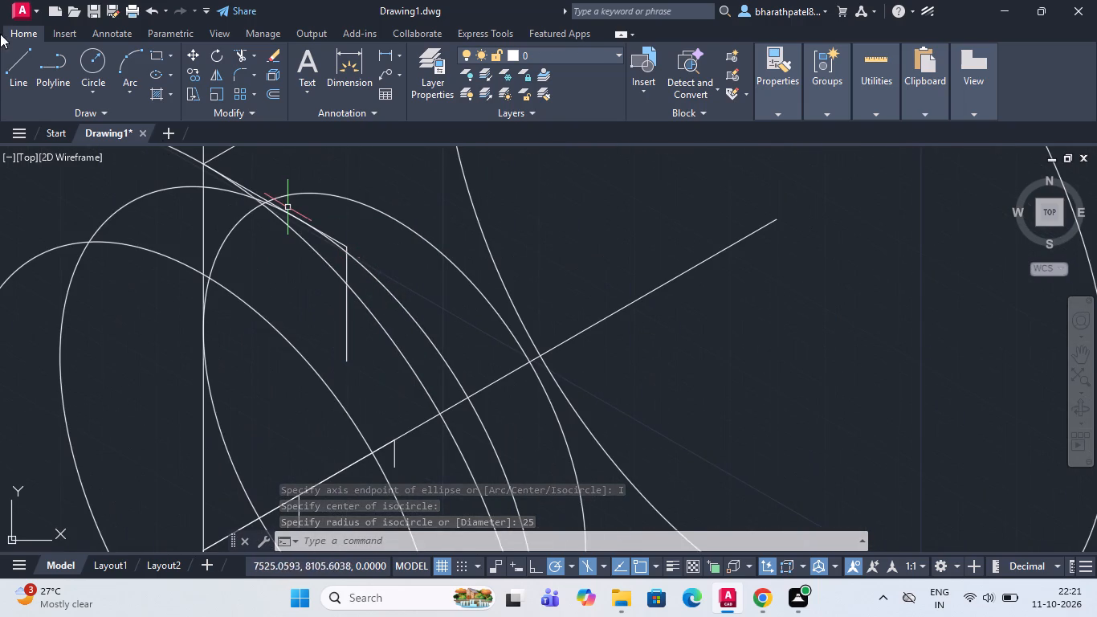
{"action": "left_click", "coordinate": [11, 55]}
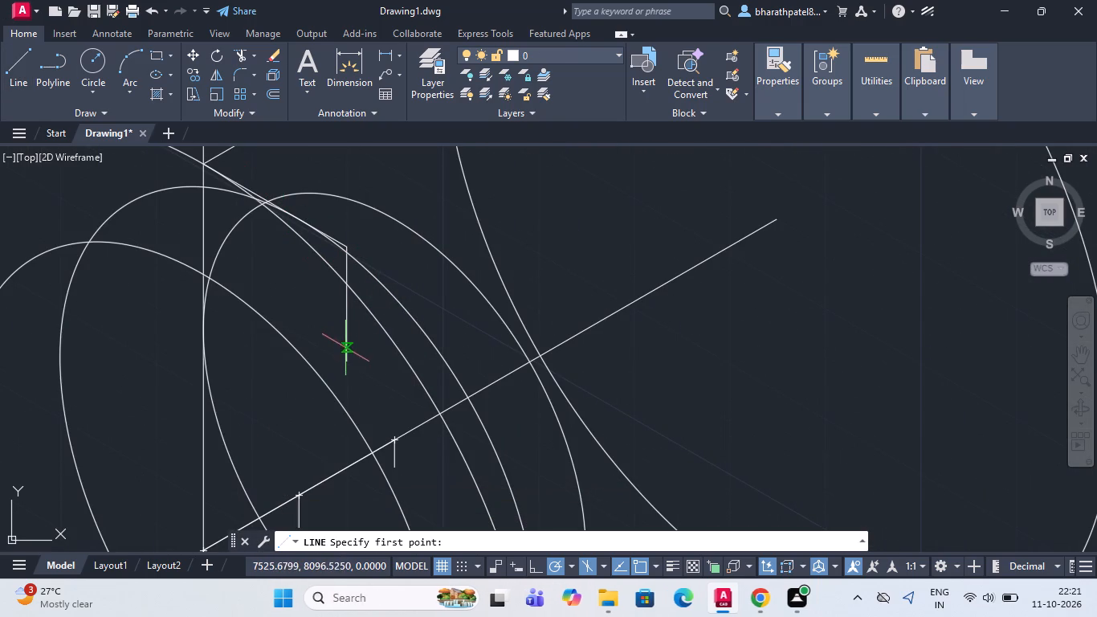
{"action": "scroll", "coordinate": [349, 243], "scroll_direction": "up", "scroll_amount": 2}
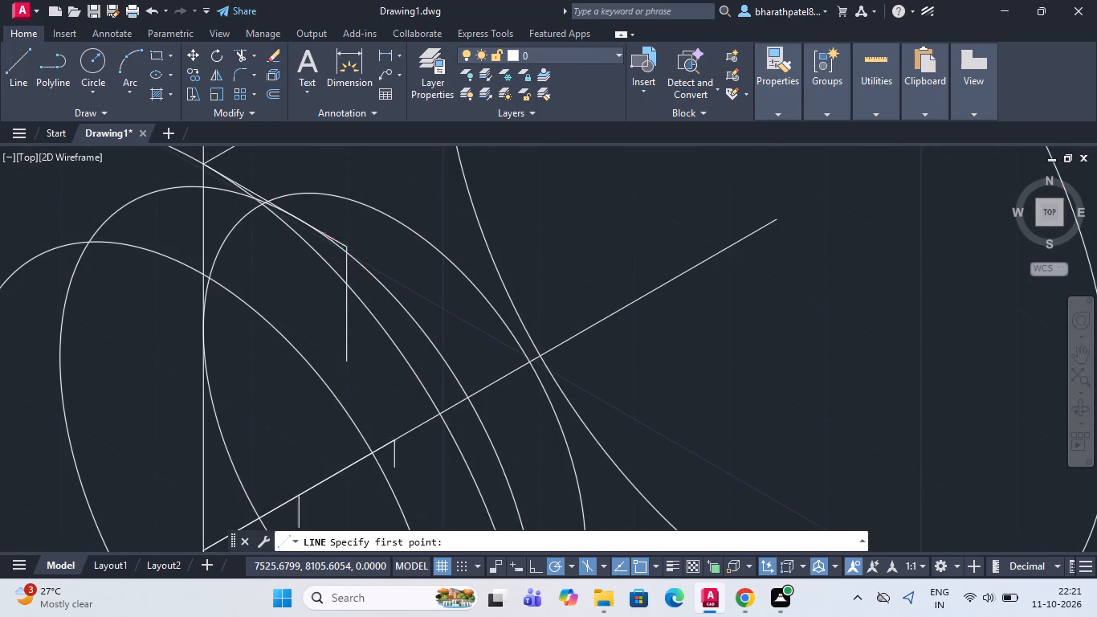
{"action": "scroll", "coordinate": [349, 243], "scroll_direction": "up", "scroll_amount": 2}
{"action": "left_click", "coordinate": [323, 265]}
{"action": "scroll", "coordinate": [323, 265], "scroll_direction": "down", "scroll_amount": 5}
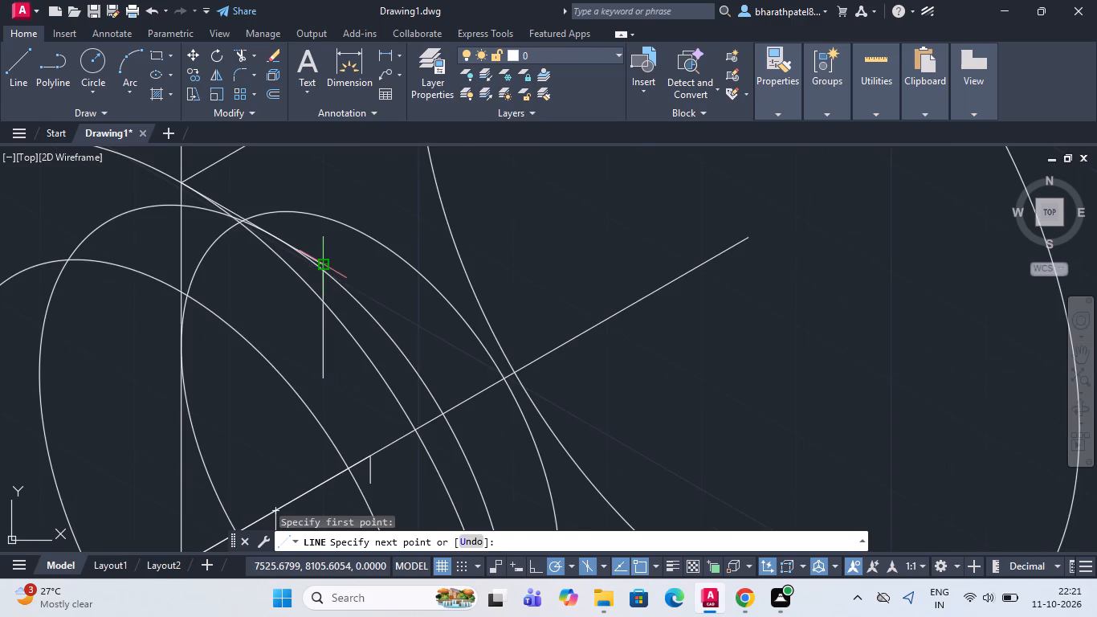
{"action": "left_click", "coordinate": [316, 442]}
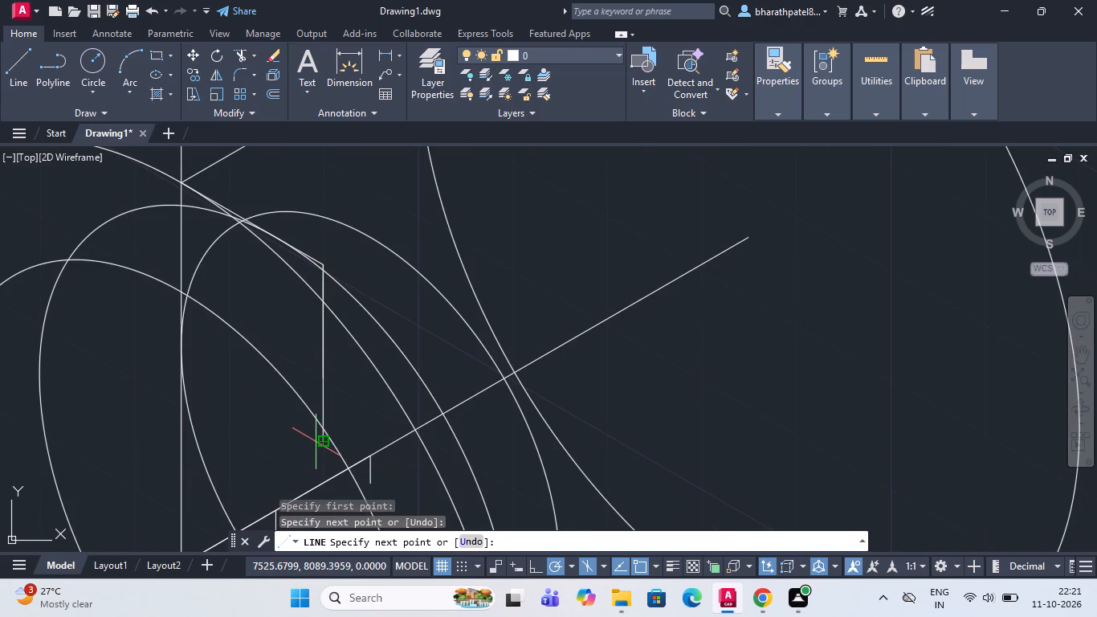
{"action": "key", "text": "Escape"}
{"action": "scroll", "coordinate": [356, 344], "scroll_direction": "down", "scroll_amount": 1}
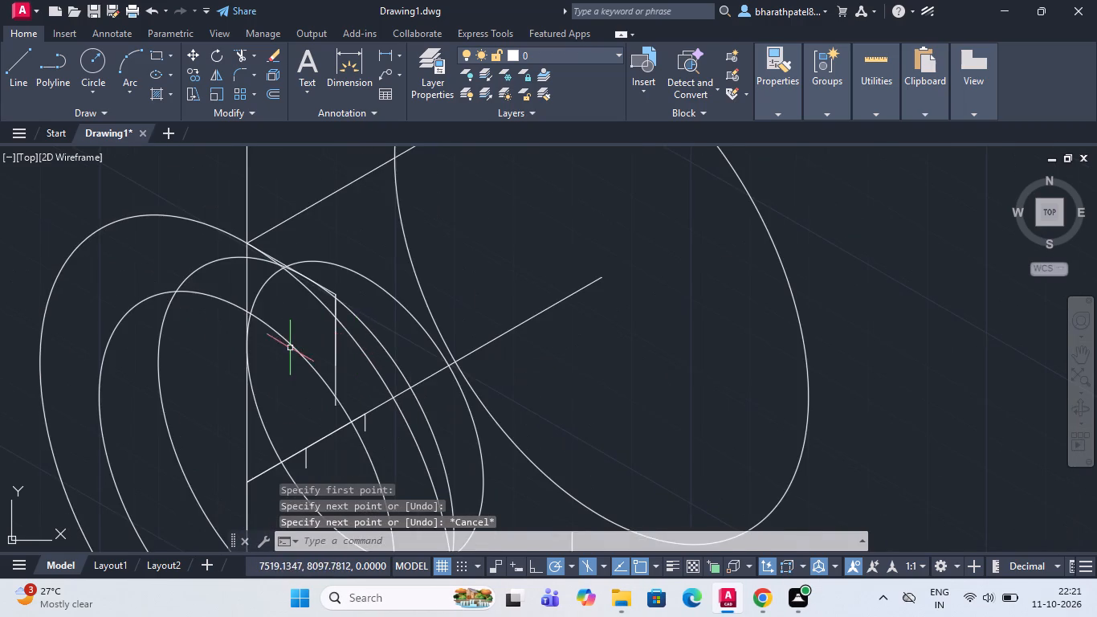
Draw a 15-unit line at 150° from the top crossing on the front radius-35 isocircle, continuing about 17 units vertically down.
{"action": "scroll", "coordinate": [290, 348], "scroll_direction": "down", "scroll_amount": 2}
{"action": "scroll", "coordinate": [217, 300], "scroll_direction": "up", "scroll_amount": 2}
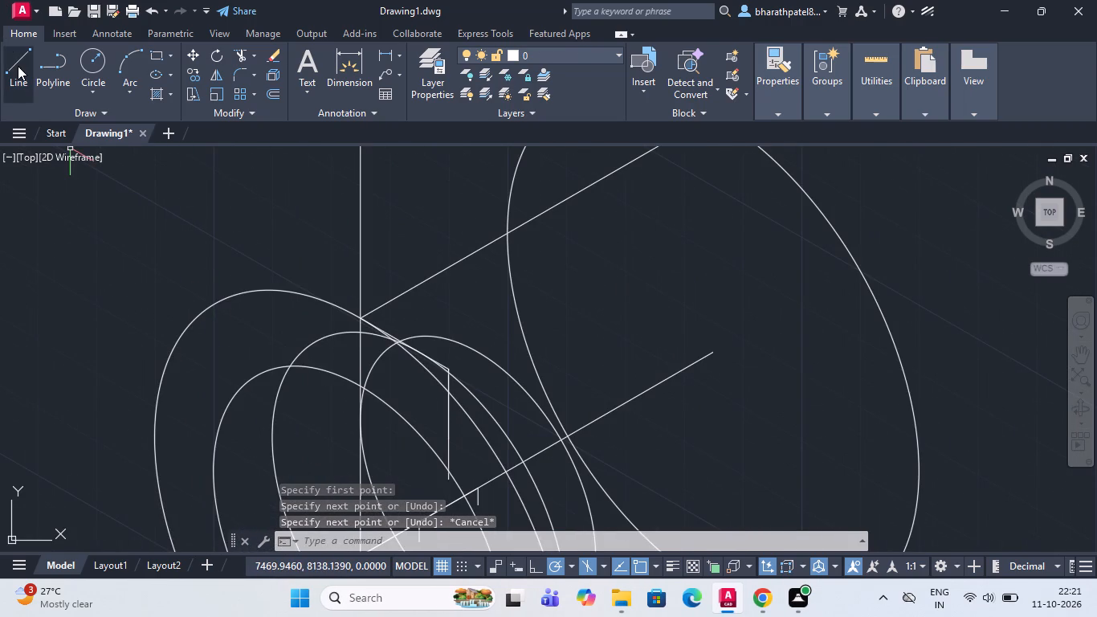
{"action": "left_click_drag", "start_coordinate": [18, 66], "coordinate": [64, 83]}
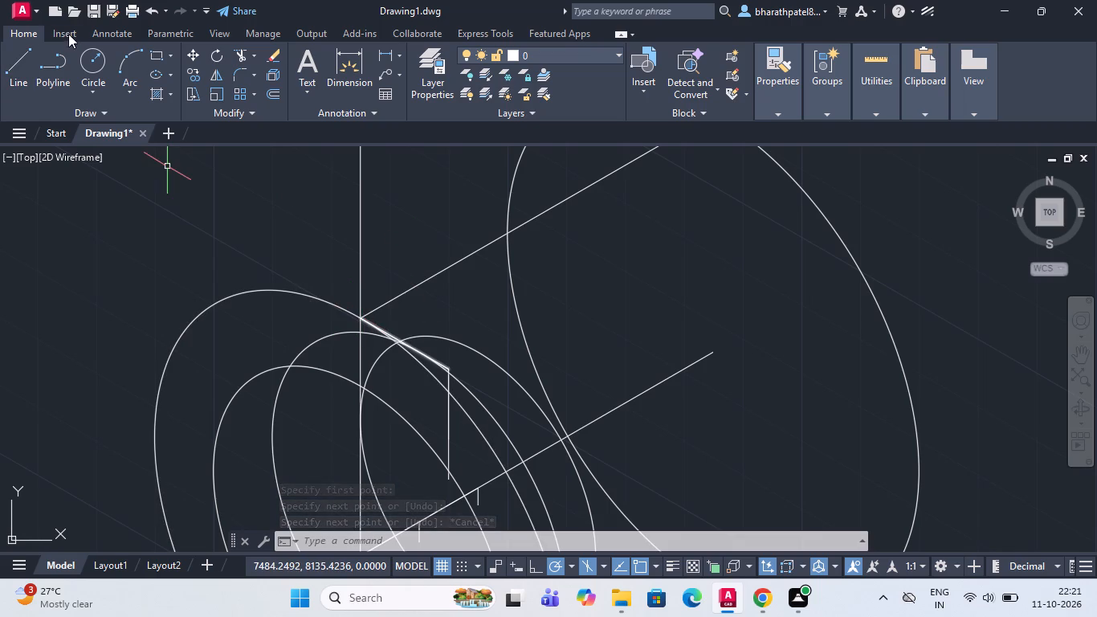
{"action": "left_click", "coordinate": [19, 60]}
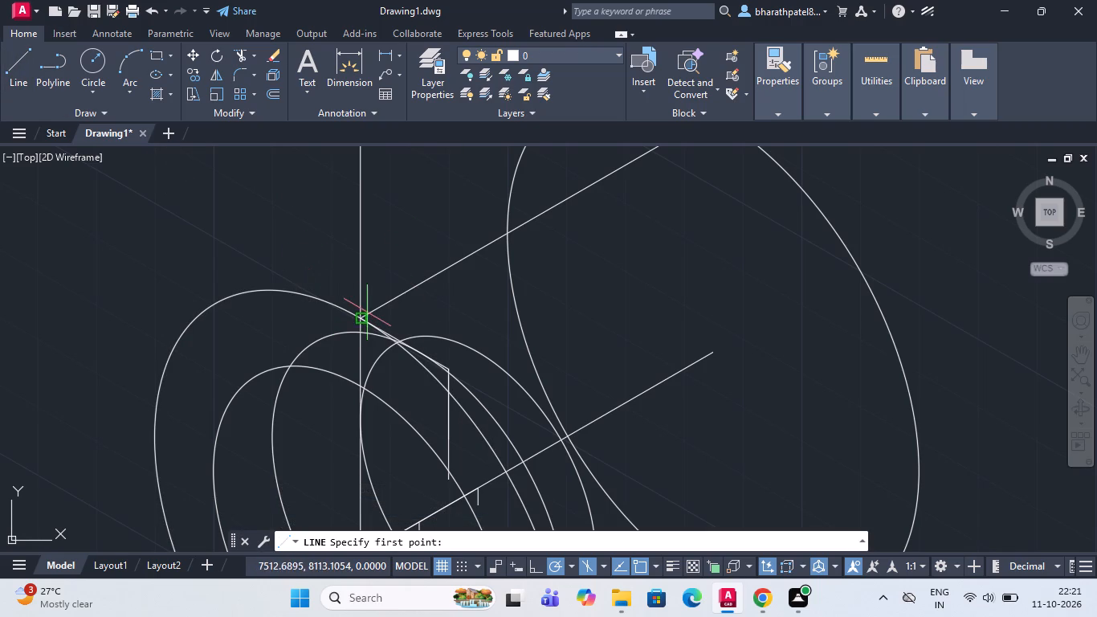
{"action": "scroll", "coordinate": [357, 317], "scroll_direction": "up", "scroll_amount": 4}
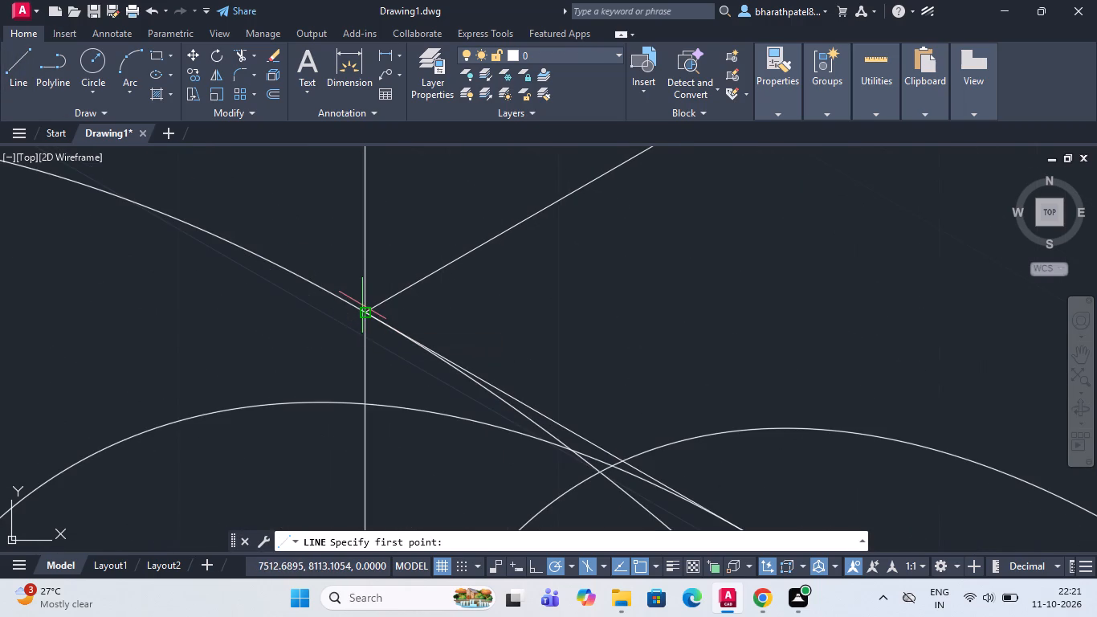
{"action": "left_click", "coordinate": [364, 313]}
{"action": "scroll", "coordinate": [366, 313], "scroll_direction": "down", "scroll_amount": 8}
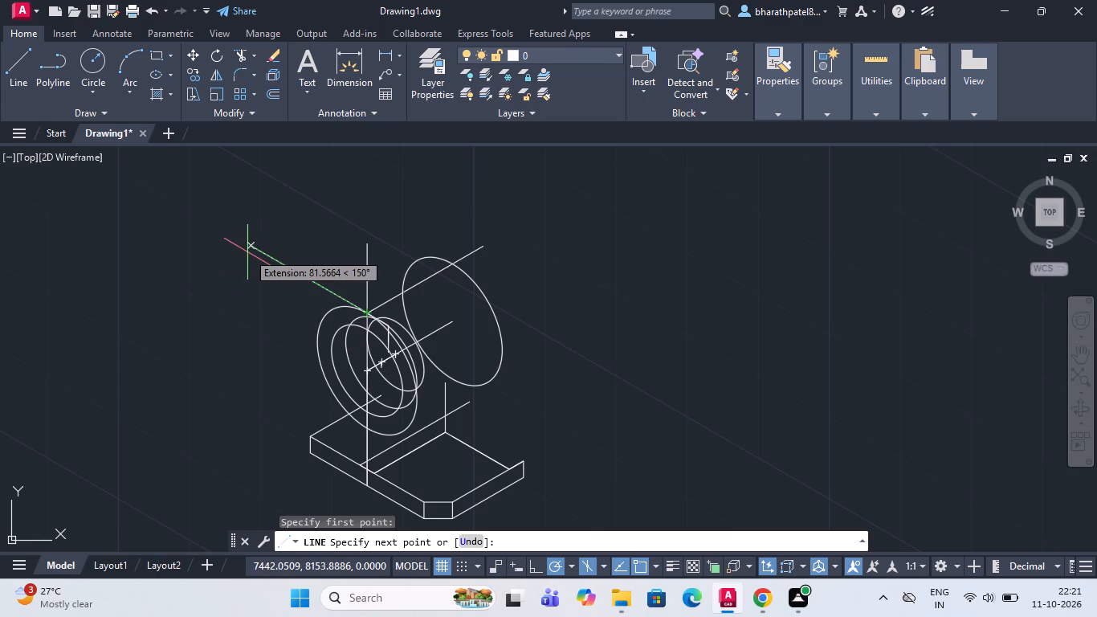
{"action": "type", "text": "15"}
{"action": "key", "text": "Return"}
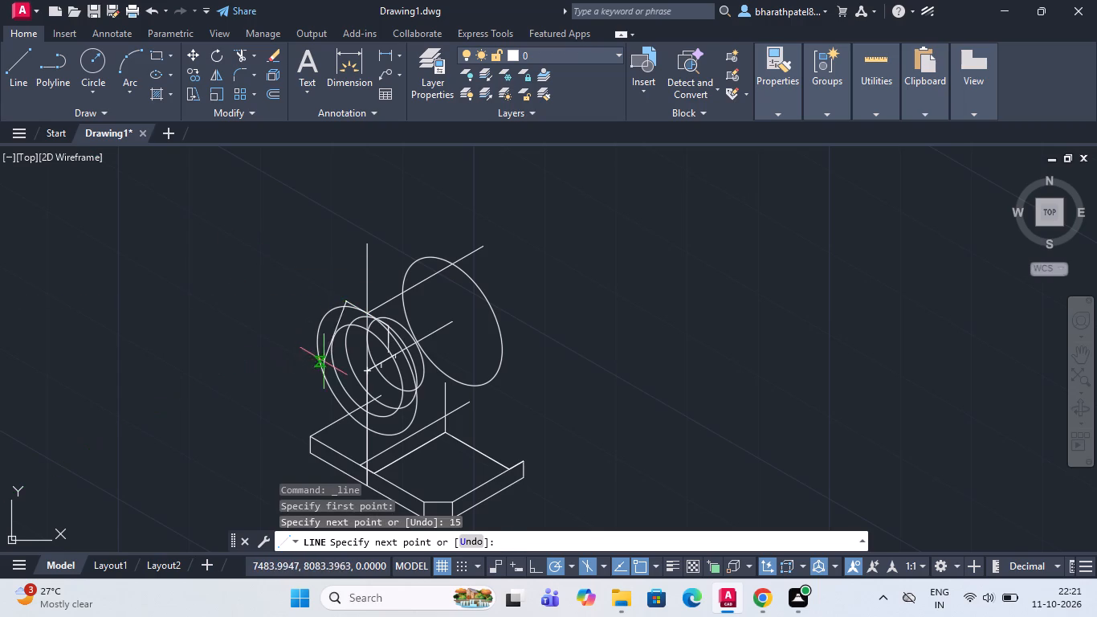
{"action": "scroll", "coordinate": [343, 286], "scroll_direction": "up", "scroll_amount": 3}
{"action": "scroll", "coordinate": [343, 287], "scroll_direction": "down", "scroll_amount": 3}
{"action": "scroll", "coordinate": [329, 368], "scroll_direction": "up", "scroll_amount": 3}
{"action": "scroll", "coordinate": [329, 361], "scroll_direction": "down", "scroll_amount": 1}
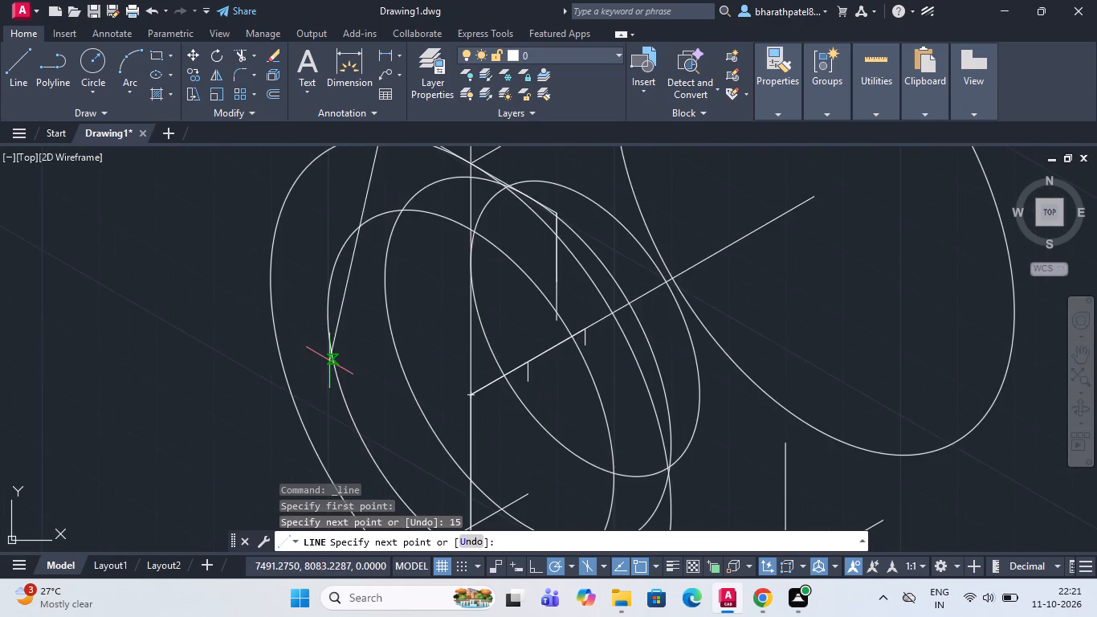
{"action": "scroll", "coordinate": [329, 361], "scroll_direction": "down", "scroll_amount": 1}
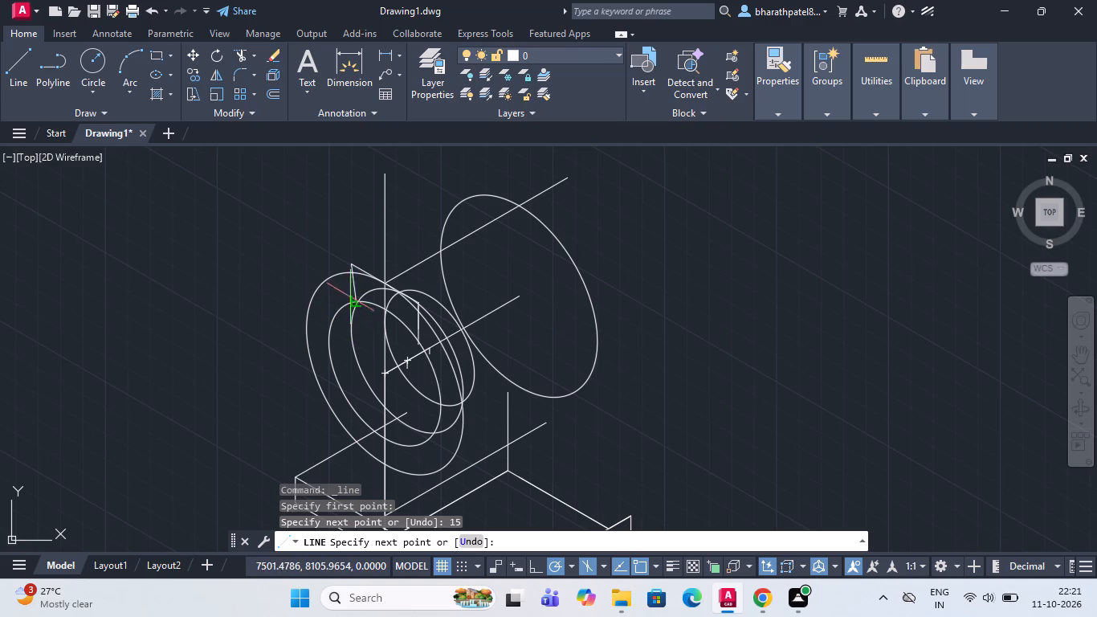
{"action": "scroll", "coordinate": [353, 292], "scroll_direction": "up", "scroll_amount": 3}
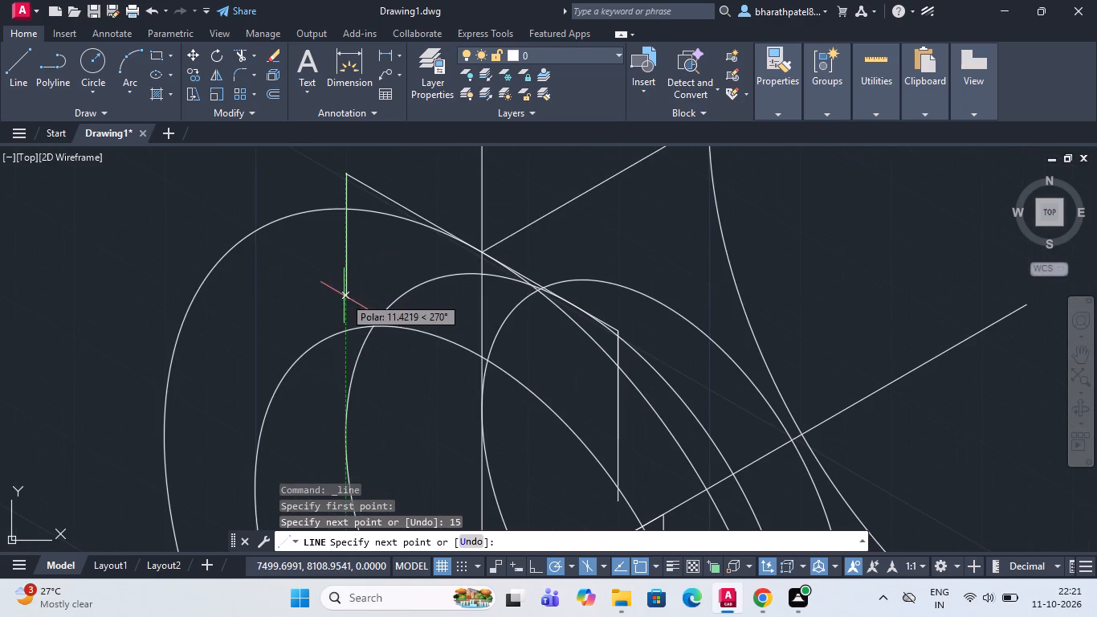
{"action": "left_click", "coordinate": [341, 354]}
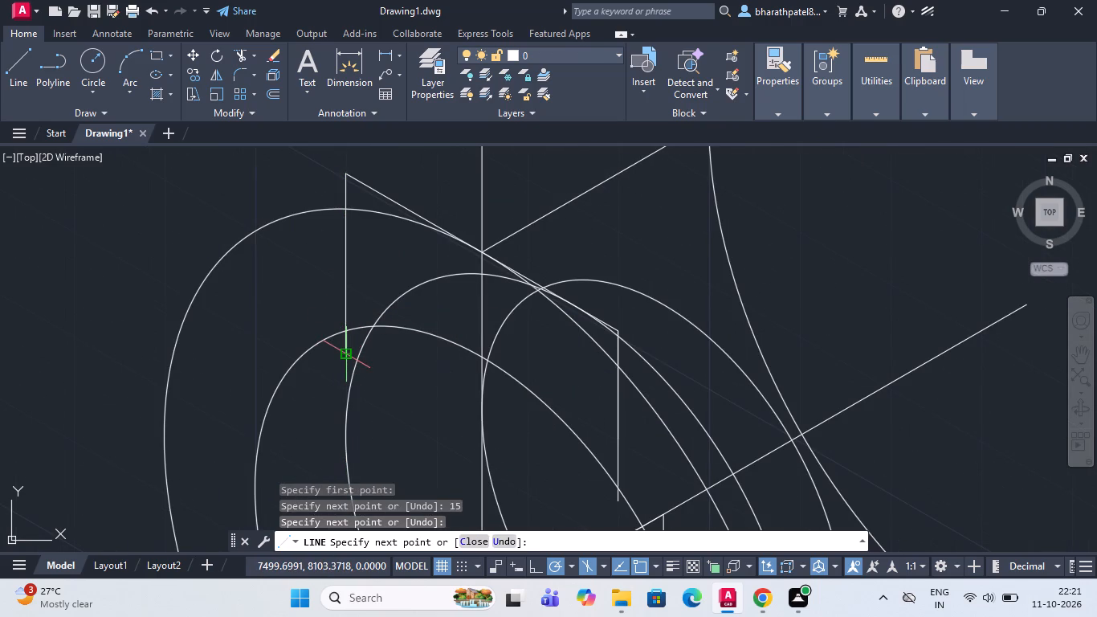
{"action": "key", "text": "Escape"}
Extend that vertical with a line about 57 units straight down from its lower end, past the front radius-35 isocircle's lower arc.
{"action": "scroll", "coordinate": [341, 348], "scroll_direction": "down", "scroll_amount": 3}
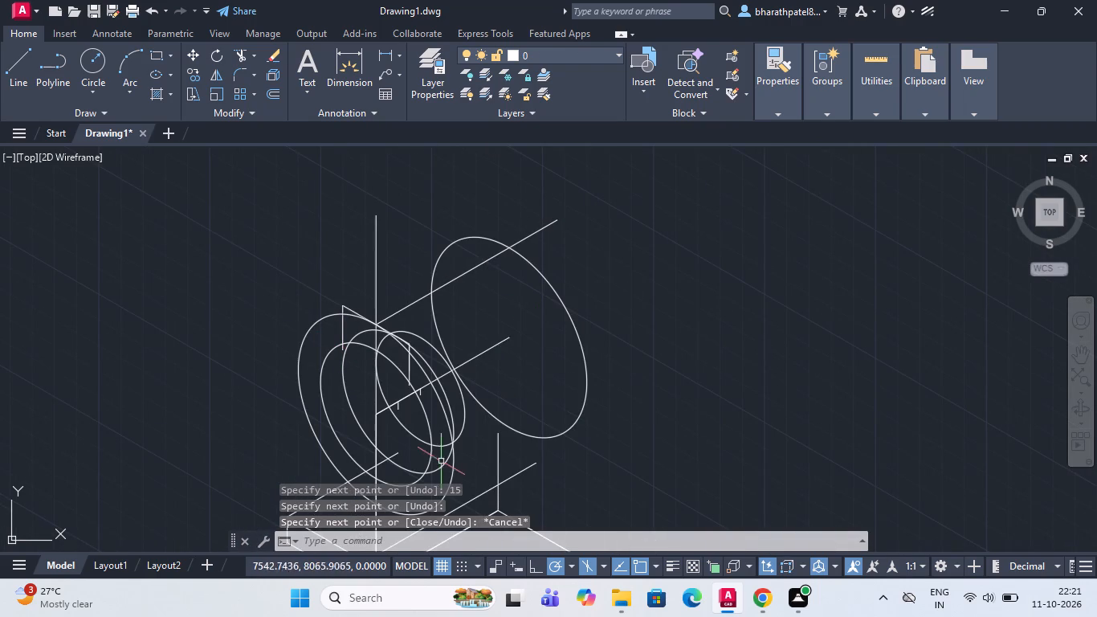
{"action": "scroll", "coordinate": [421, 400], "scroll_direction": "down", "scroll_amount": 1}
{"action": "scroll", "coordinate": [389, 454], "scroll_direction": "up", "scroll_amount": 2}
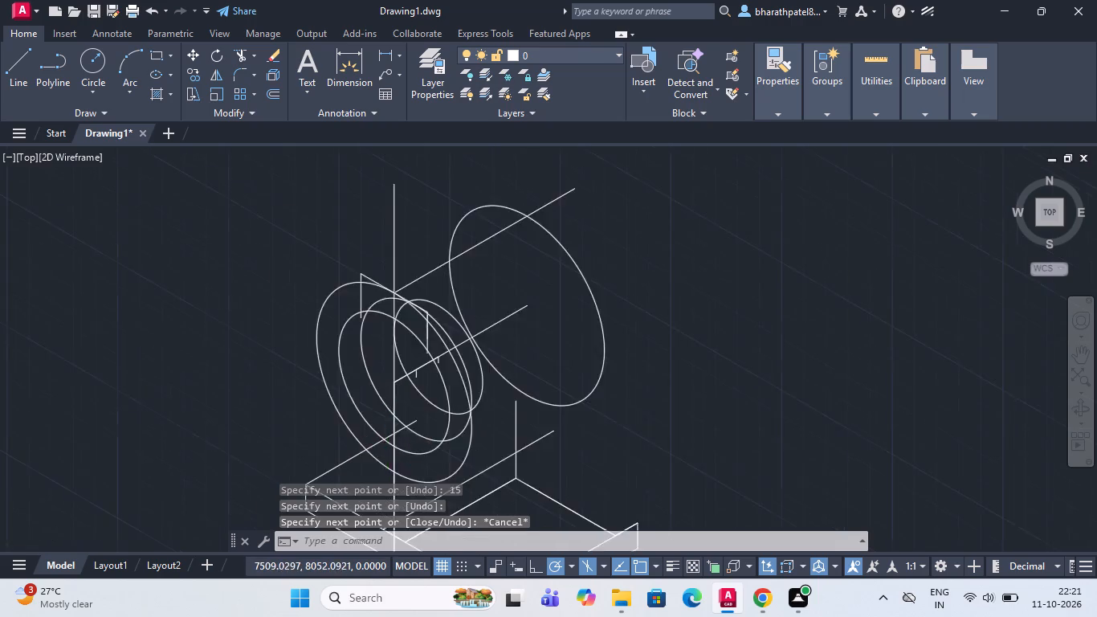
{"action": "scroll", "coordinate": [384, 447], "scroll_direction": "up", "scroll_amount": 2}
{"action": "scroll", "coordinate": [384, 447], "scroll_direction": "down", "scroll_amount": 2}
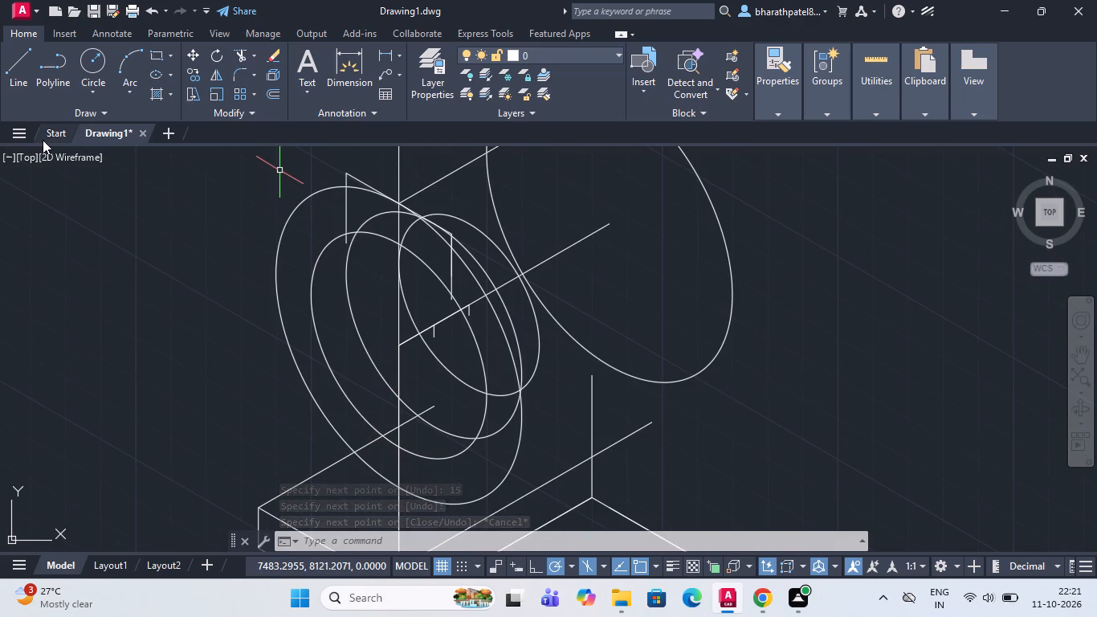
{"action": "left_click", "coordinate": [20, 61]}
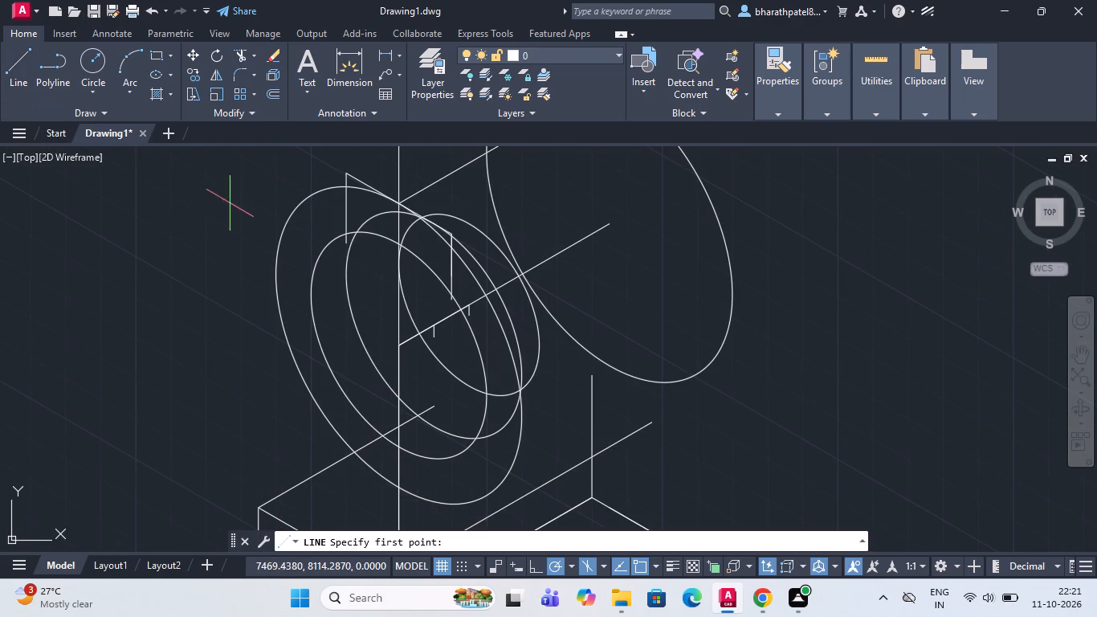
{"action": "scroll", "coordinate": [341, 242], "scroll_direction": "up", "scroll_amount": 2}
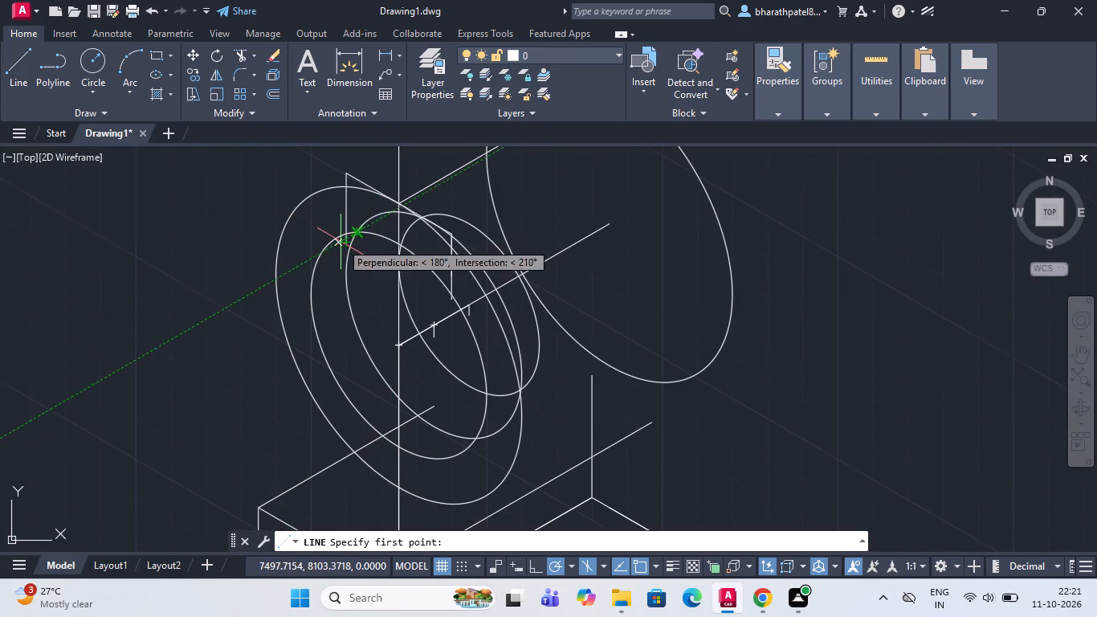
{"action": "scroll", "coordinate": [341, 242], "scroll_direction": "up", "scroll_amount": 2}
{"action": "left_click", "coordinate": [365, 251]}
{"action": "scroll", "coordinate": [366, 250], "scroll_direction": "down", "scroll_amount": 6}
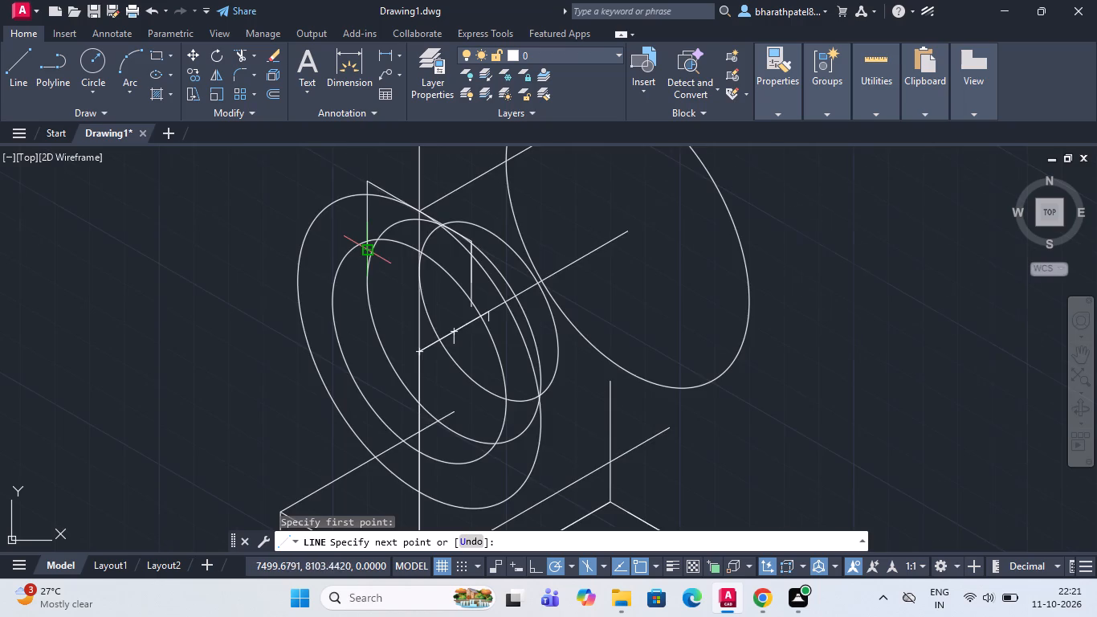
{"action": "scroll", "coordinate": [366, 250], "scroll_direction": "down", "scroll_amount": 1}
{"action": "scroll", "coordinate": [364, 319], "scroll_direction": "up", "scroll_amount": 4}
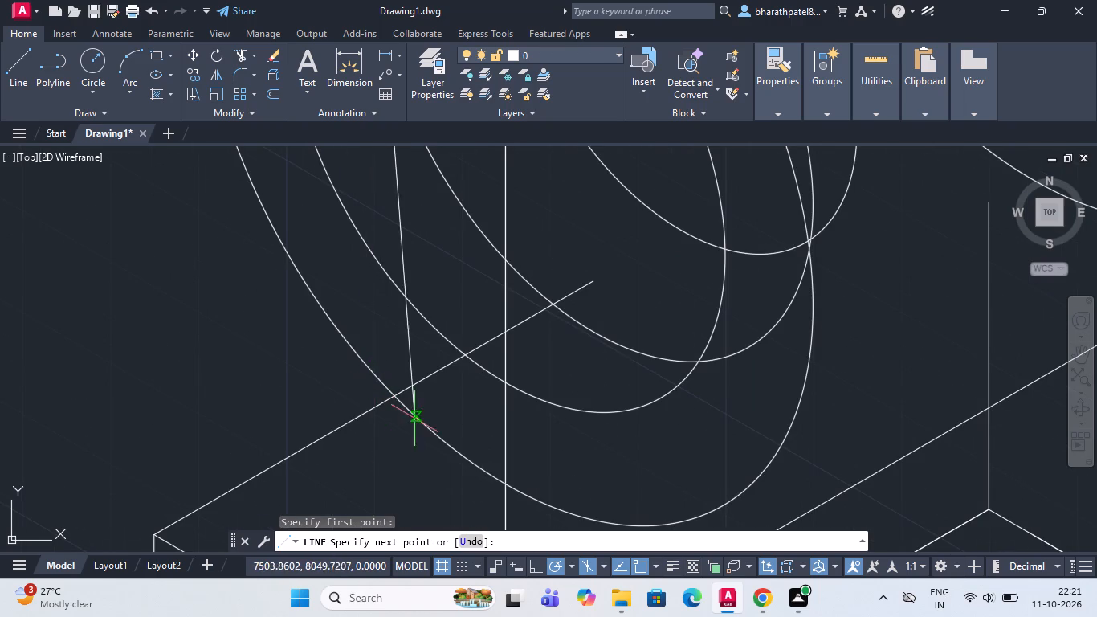
{"action": "left_click", "coordinate": [381, 454]}
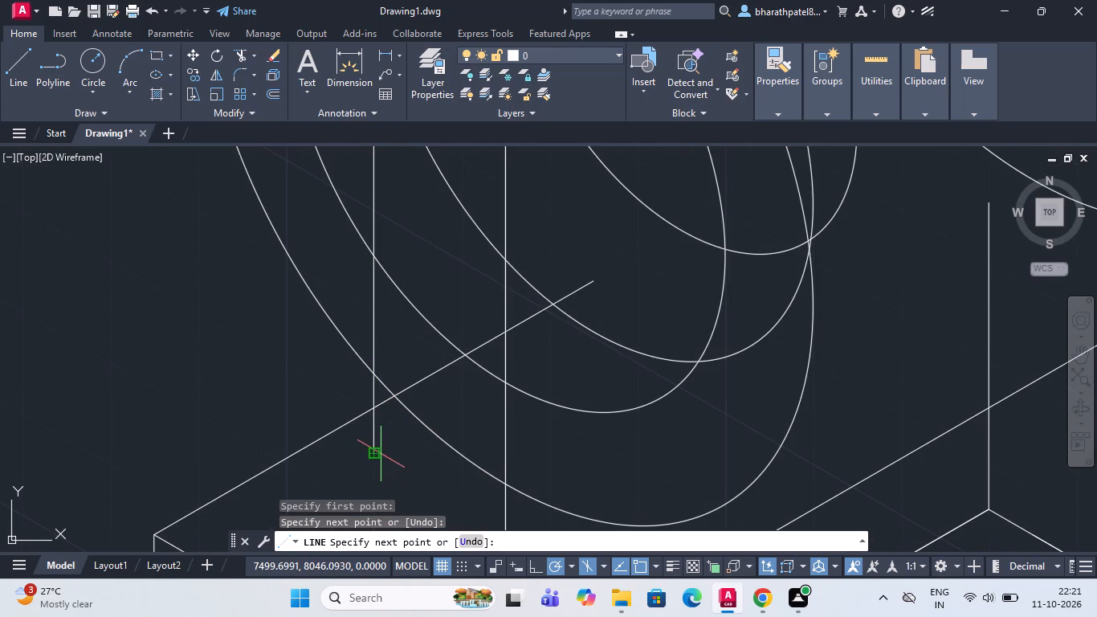
{"action": "scroll", "coordinate": [381, 454], "scroll_direction": "down", "scroll_amount": 3}
{"action": "key", "text": "Escape"}
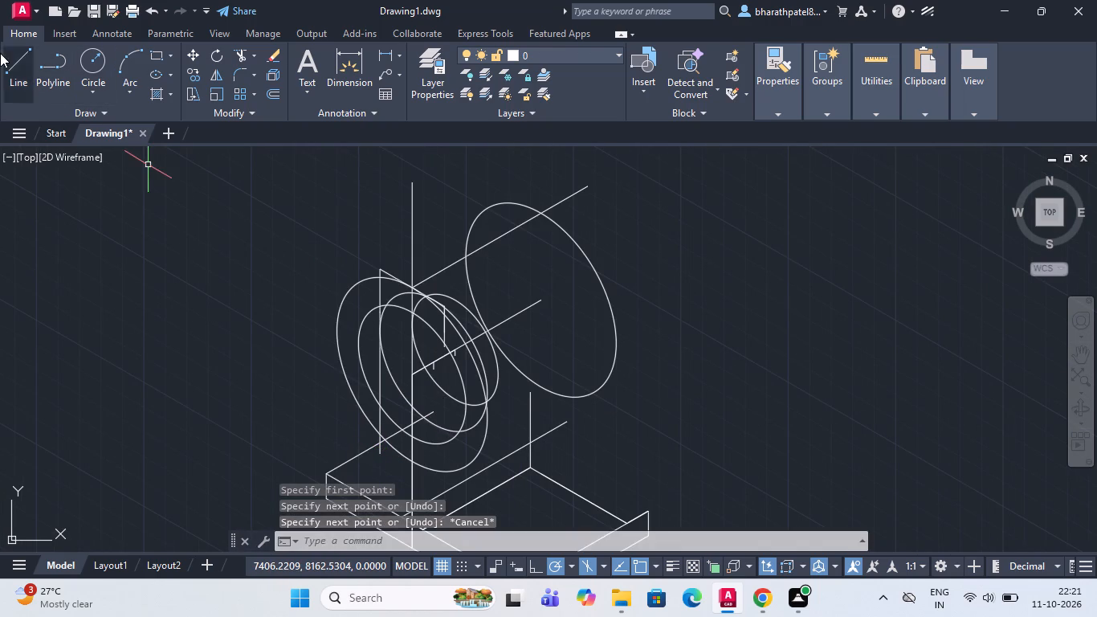
Draw a vertical line about 54 units down from the lower end of the notch's other vertical side, past the radius-35 isocircle's bottom.
{"action": "left_click", "coordinate": [8, 67]}
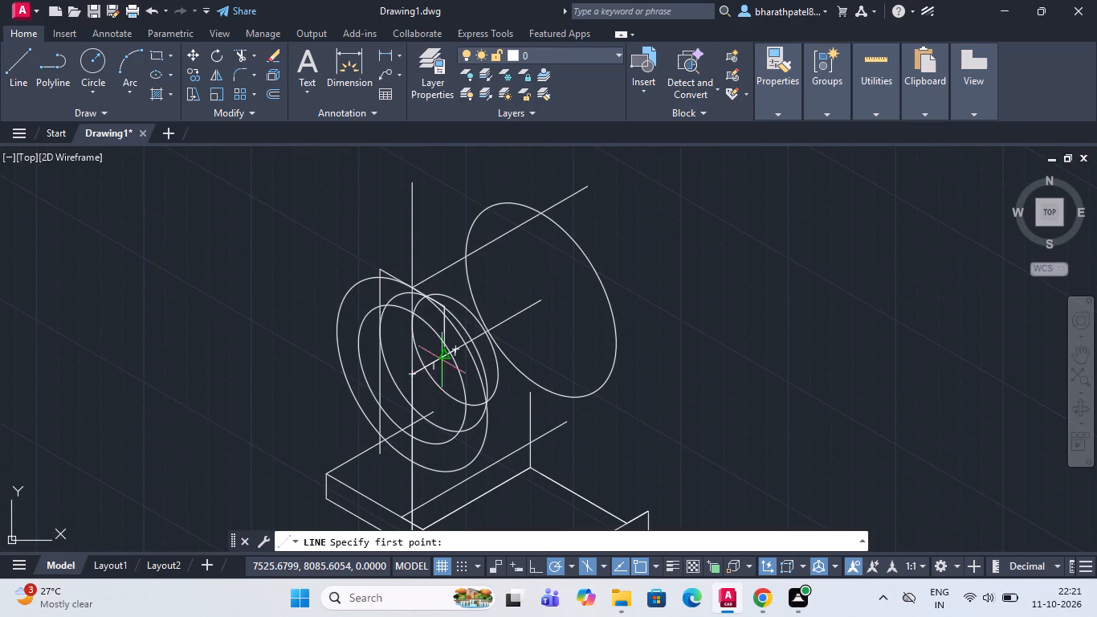
{"action": "scroll", "coordinate": [442, 353], "scroll_direction": "up", "scroll_amount": 5}
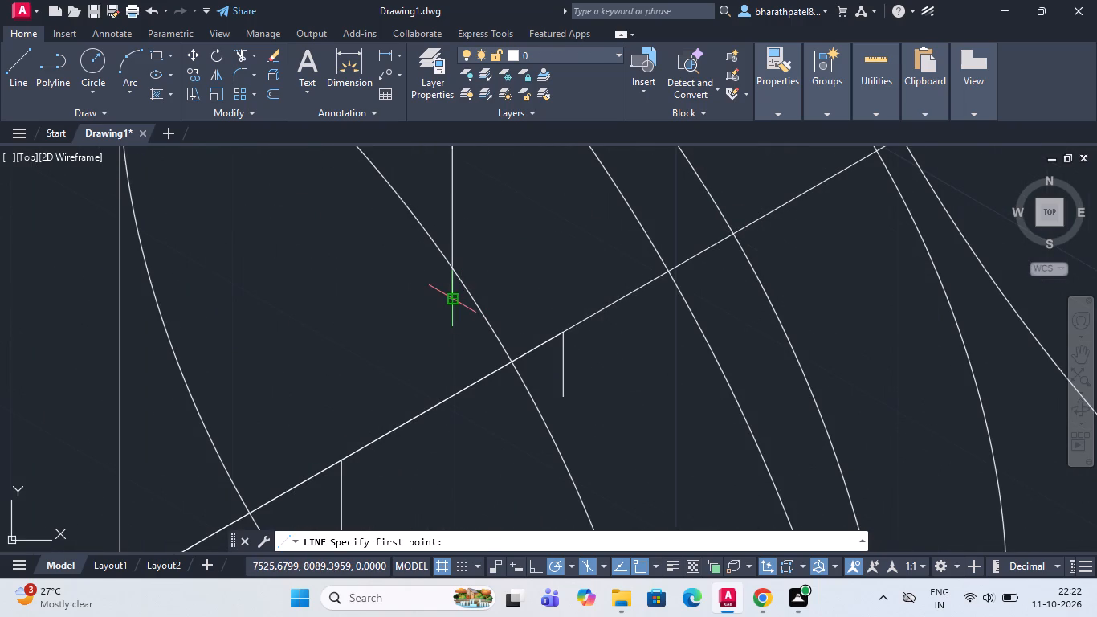
{"action": "left_click", "coordinate": [451, 300]}
{"action": "scroll", "coordinate": [451, 300], "scroll_direction": "down", "scroll_amount": 7}
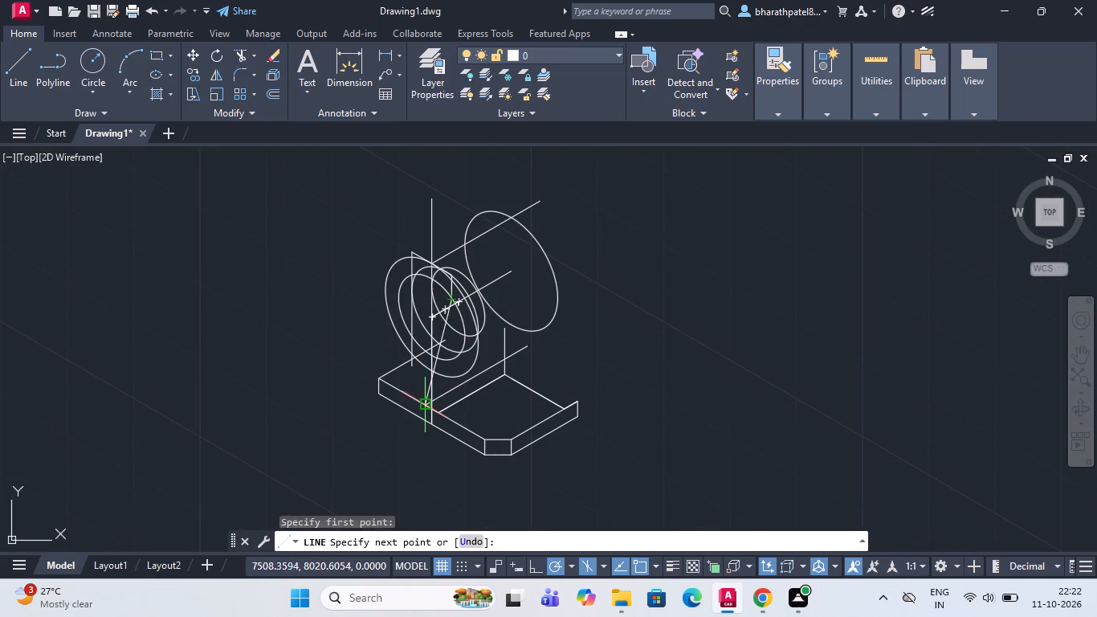
{"action": "scroll", "coordinate": [426, 394], "scroll_direction": "up", "scroll_amount": 3}
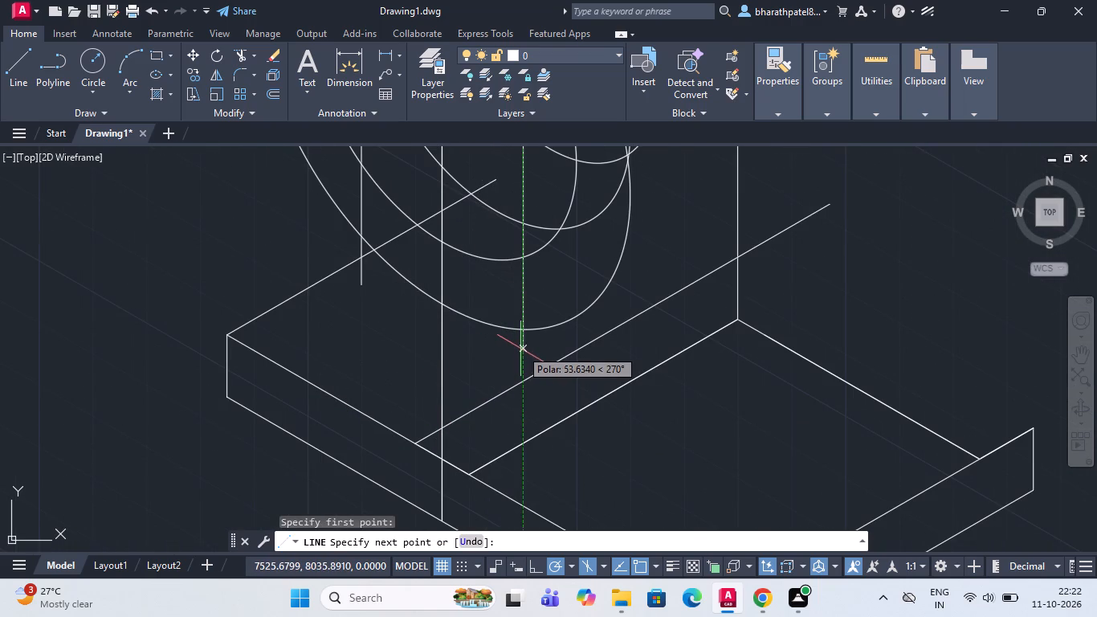
{"action": "left_click", "coordinate": [520, 348]}
{"action": "key", "text": "Escape"}
{"action": "scroll", "coordinate": [505, 342], "scroll_direction": "down", "scroll_amount": 2}
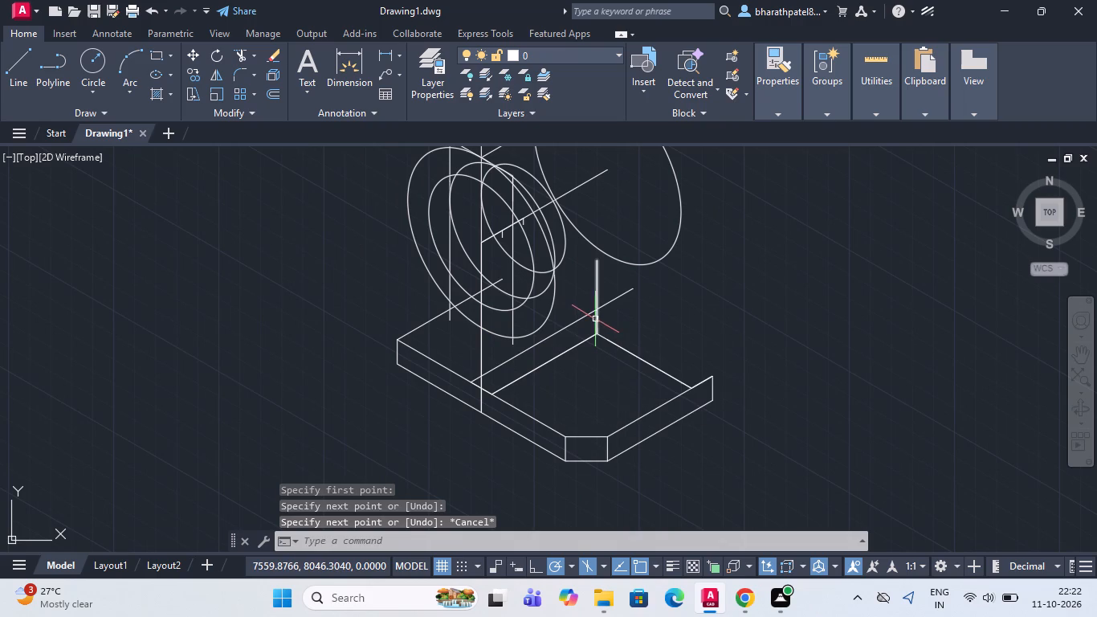
Draw a vertical line about 28 units up from where the lower 30° line meets the base's upper front edge, crossing the radius-35 isocircle.
{"action": "left_click", "coordinate": [14, 63]}
{"action": "scroll", "coordinate": [515, 390], "scroll_direction": "up", "scroll_amount": 4}
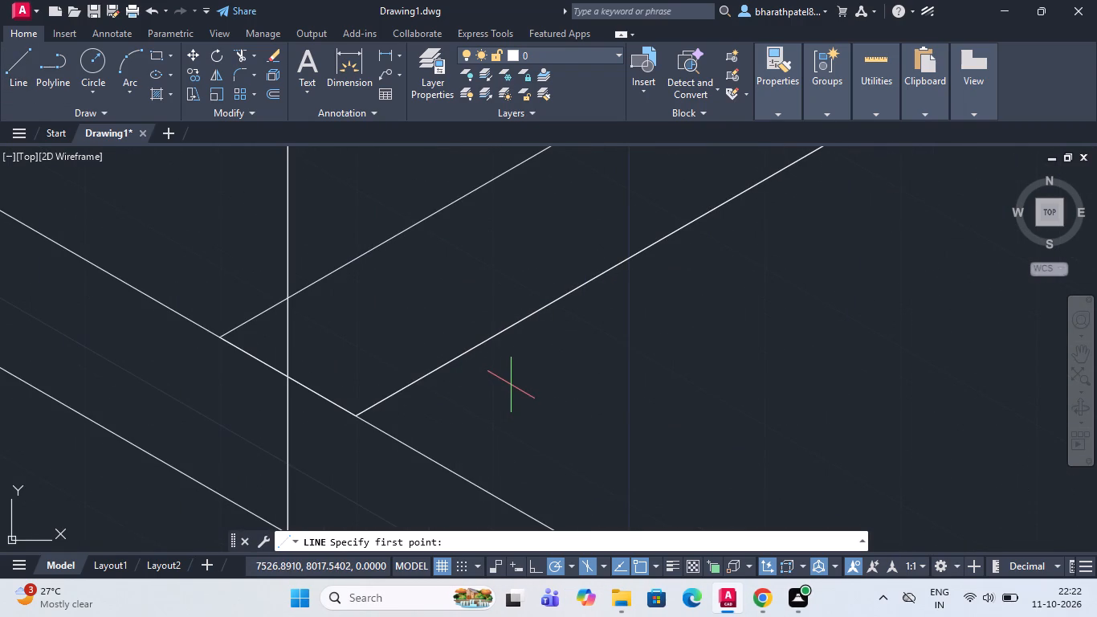
{"action": "left_click", "coordinate": [355, 420]}
{"action": "scroll", "coordinate": [355, 420], "scroll_direction": "down", "scroll_amount": 3}
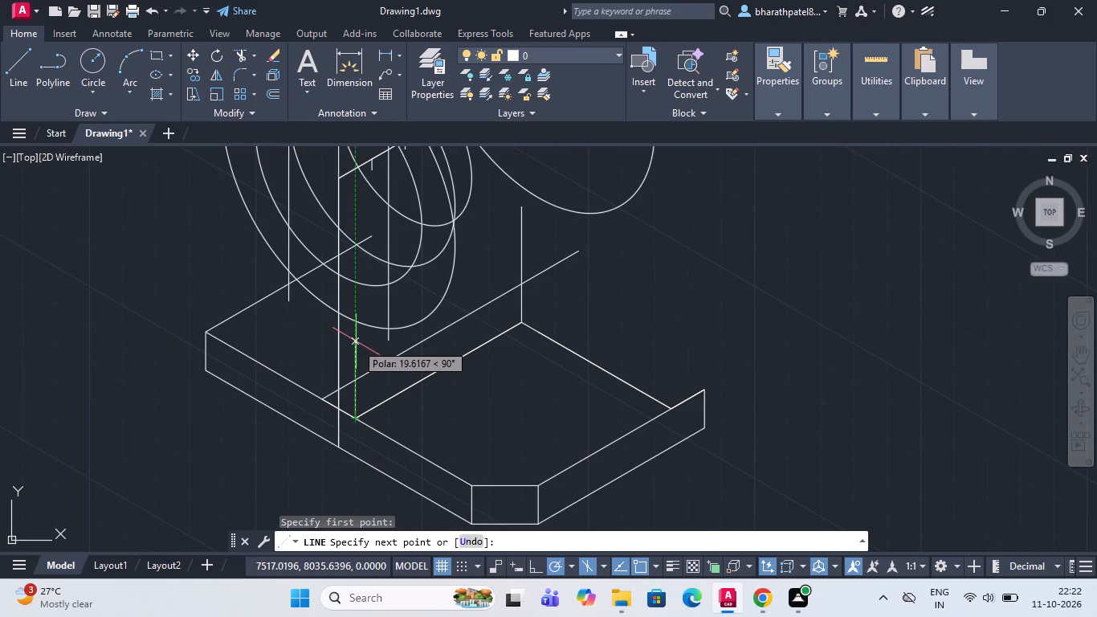
{"action": "scroll", "coordinate": [356, 341], "scroll_direction": "up", "scroll_amount": 3}
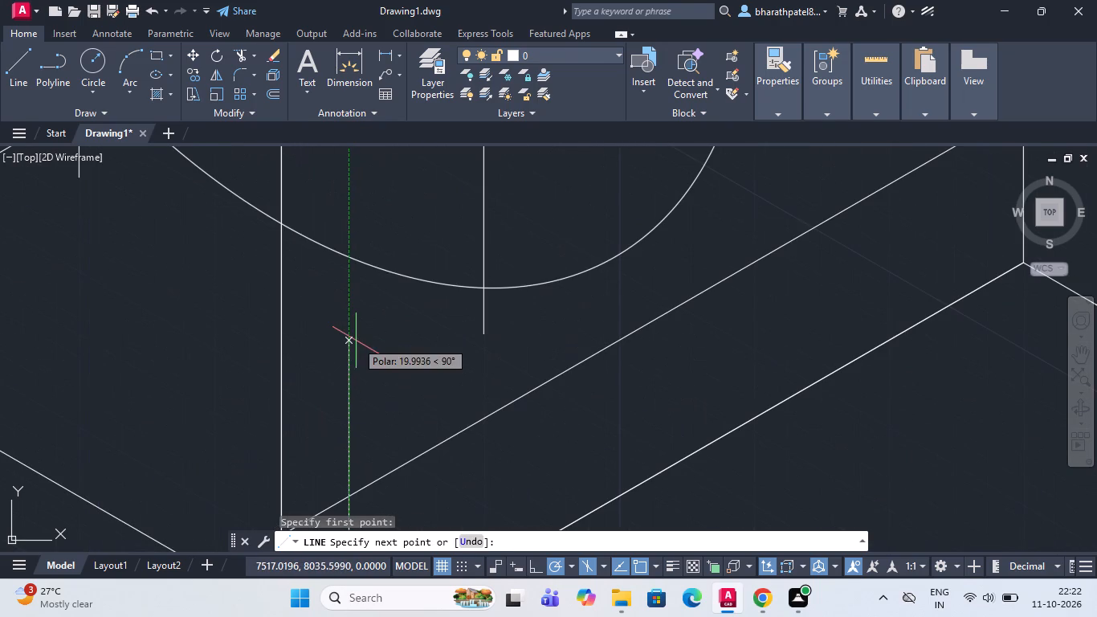
{"action": "left_click", "coordinate": [351, 215]}
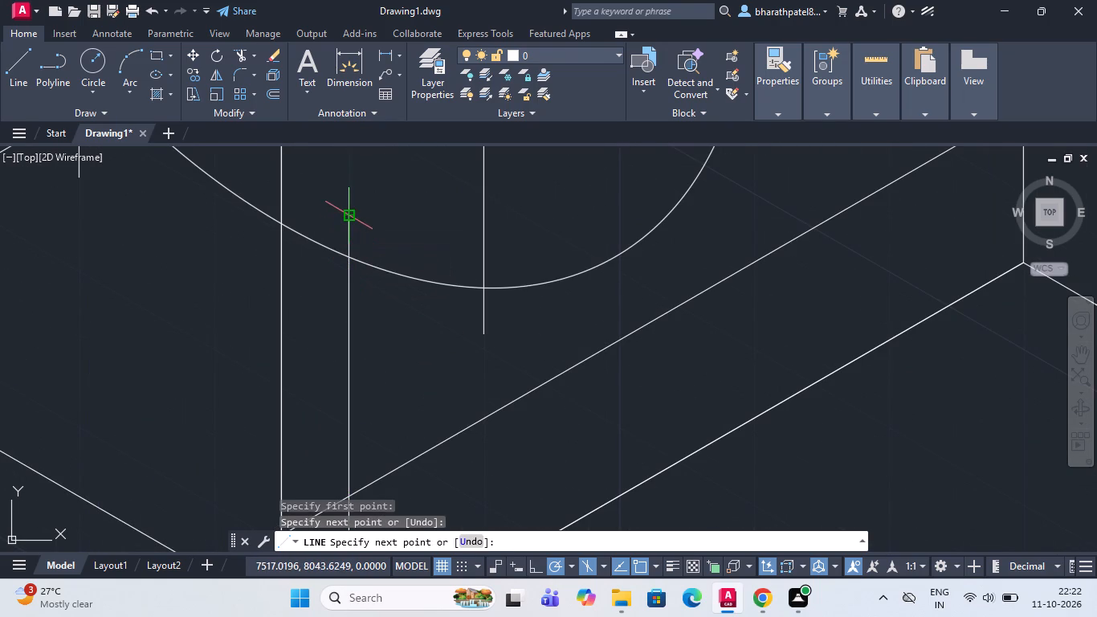
{"action": "key", "text": "Escape"}
Draw a vertical line about 29 units up from where the upper 30° line meets the base's upper front edge, crossing the radius-35 isocircle.
{"action": "left_click", "coordinate": [11, 63]}
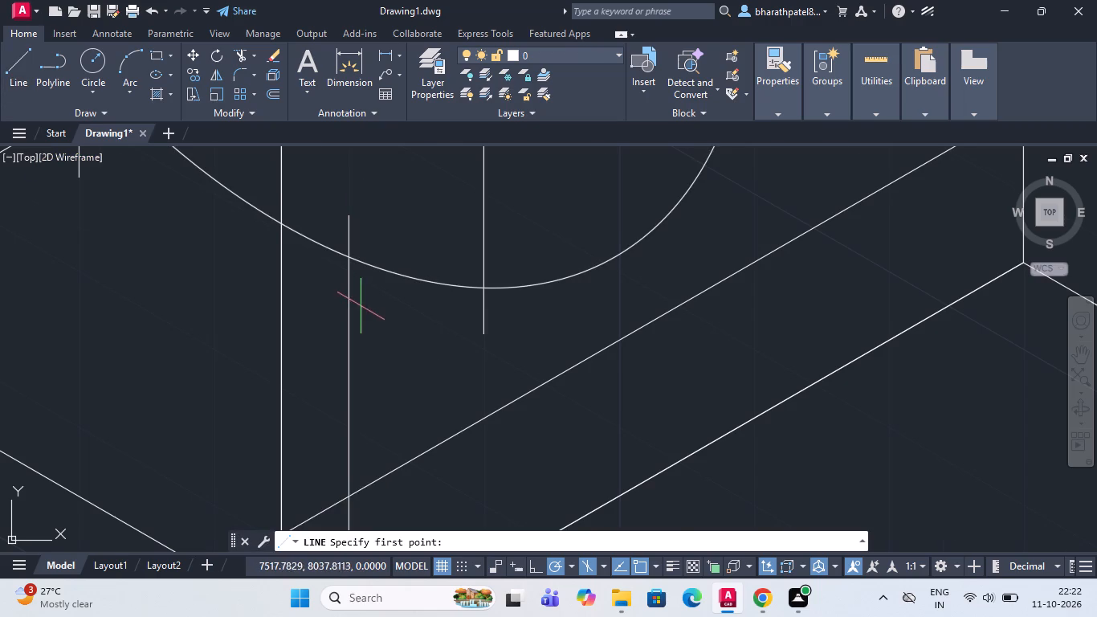
{"action": "scroll", "coordinate": [357, 315], "scroll_direction": "down", "scroll_amount": 1}
{"action": "scroll", "coordinate": [248, 361], "scroll_direction": "down", "scroll_amount": 1}
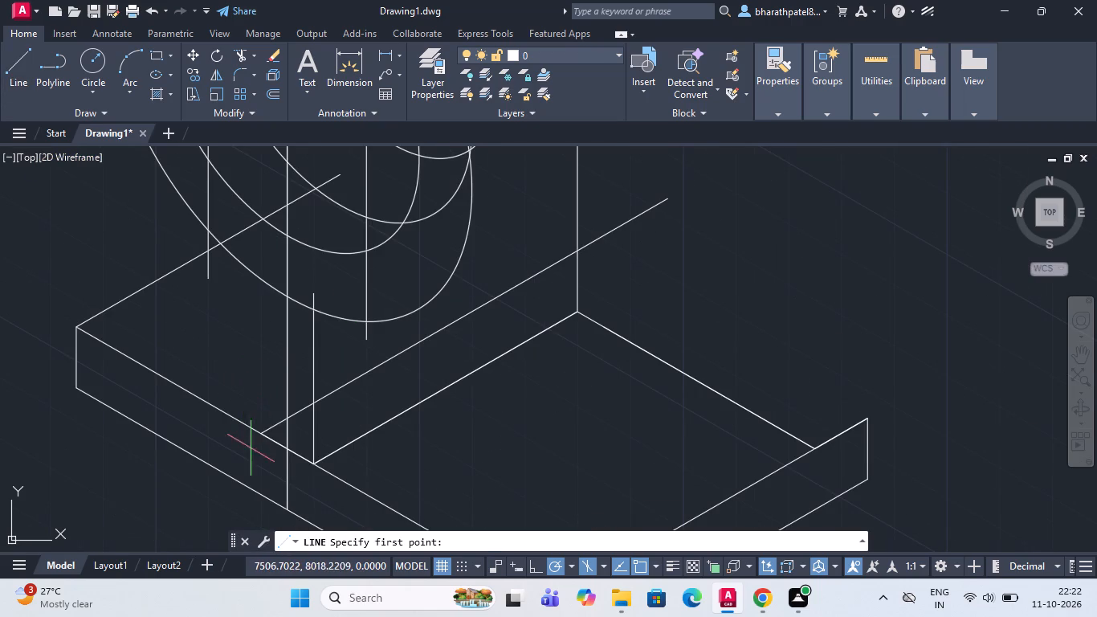
{"action": "left_click", "coordinate": [260, 428]}
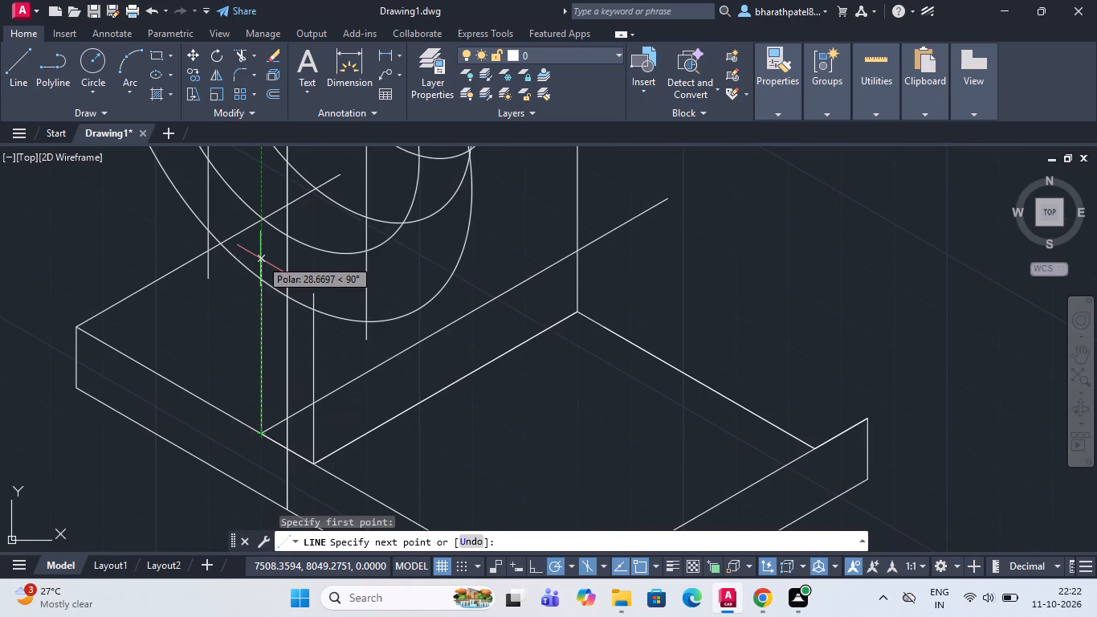
{"action": "left_click", "coordinate": [261, 255]}
{"action": "key", "text": "Escape"}
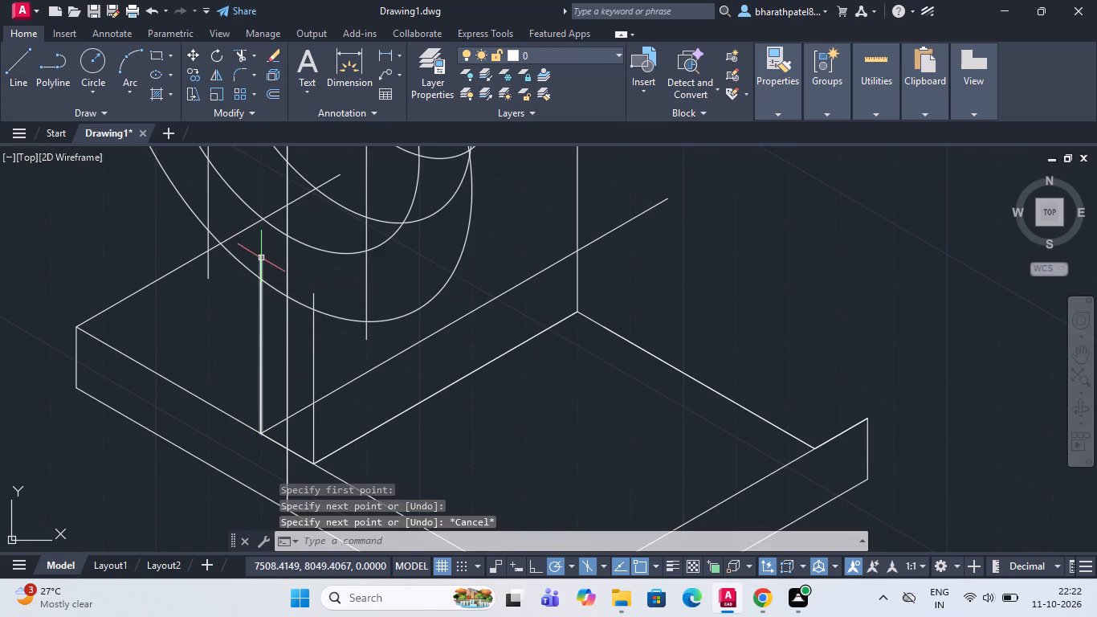
Trim off the parts of the two support verticals that rise above the front radius-35 isocircle's lower arc.
{"action": "left_click", "coordinate": [243, 57]}
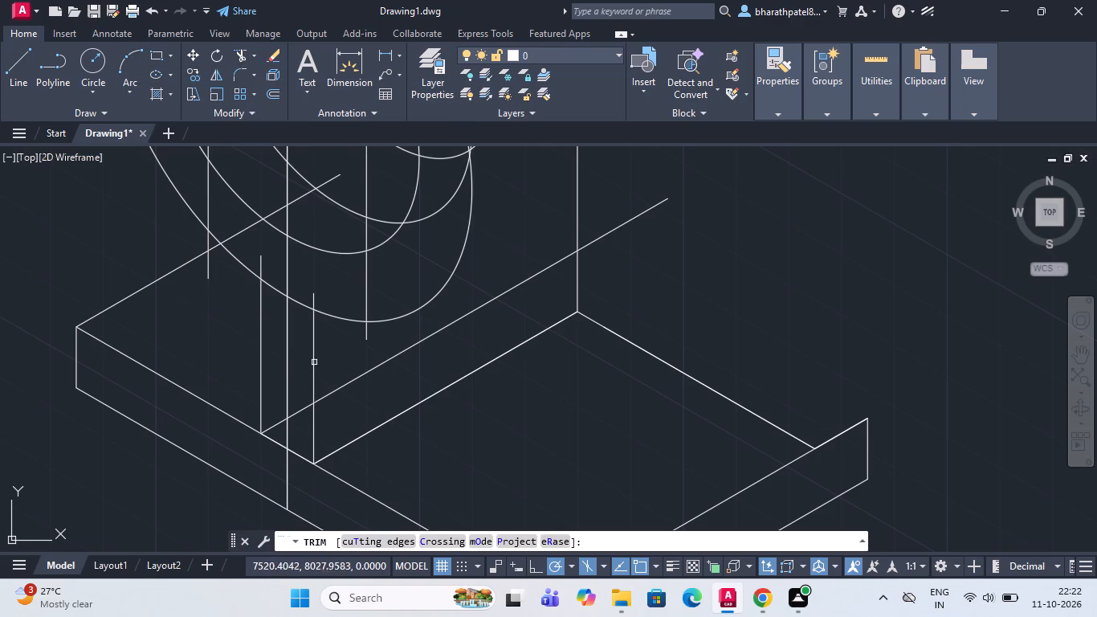
{"action": "scroll", "coordinate": [305, 318], "scroll_direction": "up", "scroll_amount": 3}
{"action": "left_click_drag", "start_coordinate": [324, 224], "coordinate": [397, 270]}
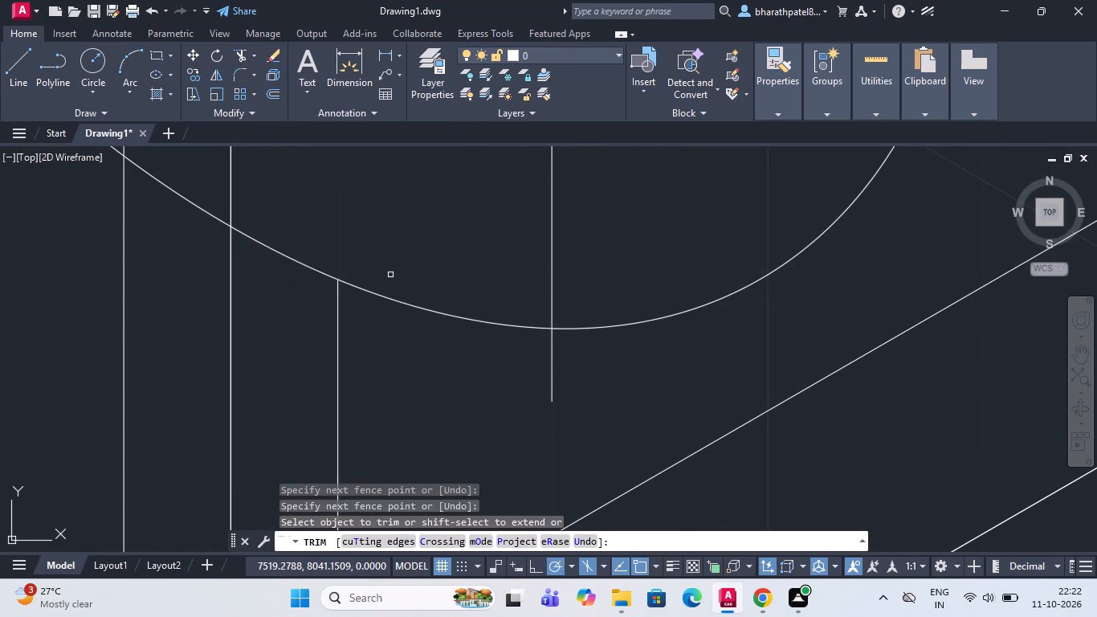
{"action": "scroll", "coordinate": [288, 305], "scroll_direction": "down", "scroll_amount": 2}
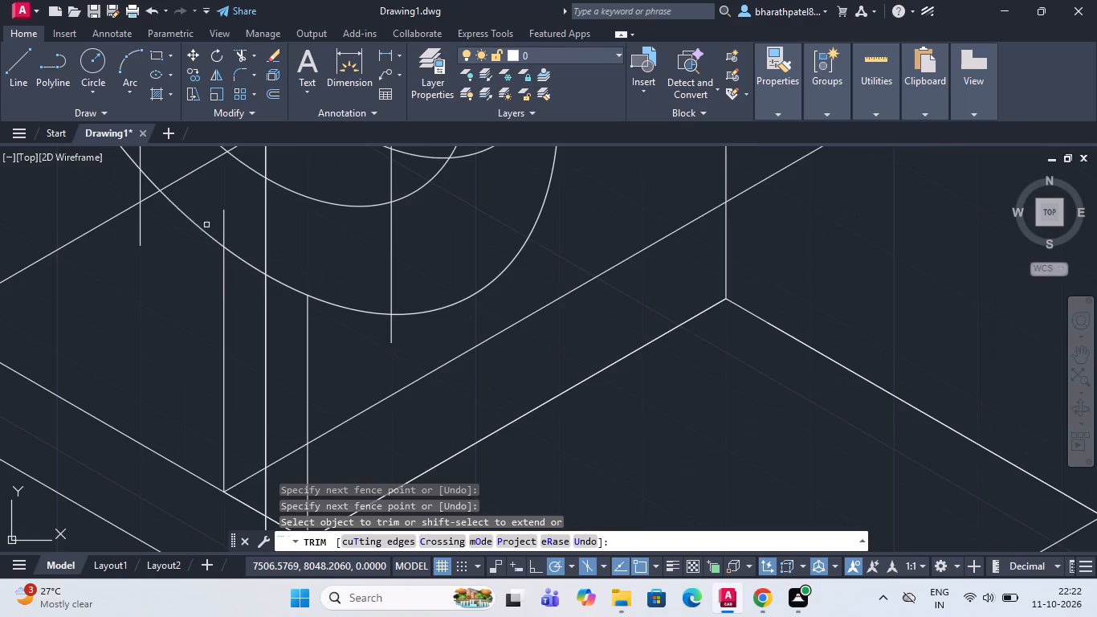
{"action": "scroll", "coordinate": [207, 223], "scroll_direction": "up", "scroll_amount": 3}
{"action": "left_click_drag", "start_coordinate": [212, 211], "coordinate": [316, 266]}
{"action": "scroll", "coordinate": [316, 266], "scroll_direction": "down", "scroll_amount": 3}
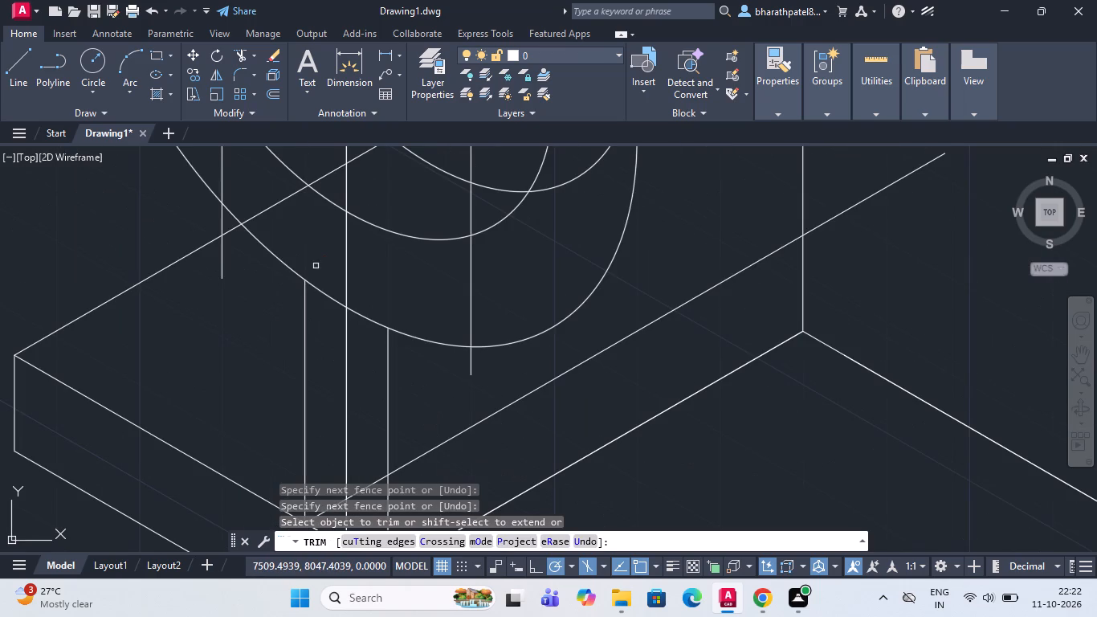
Trim one notch vertical to the front radius-35 isocircle's bottom, and cut the other back up to the front radius-25 isocircle.
{"action": "left_click_drag", "start_coordinate": [430, 366], "coordinate": [440, 364]}
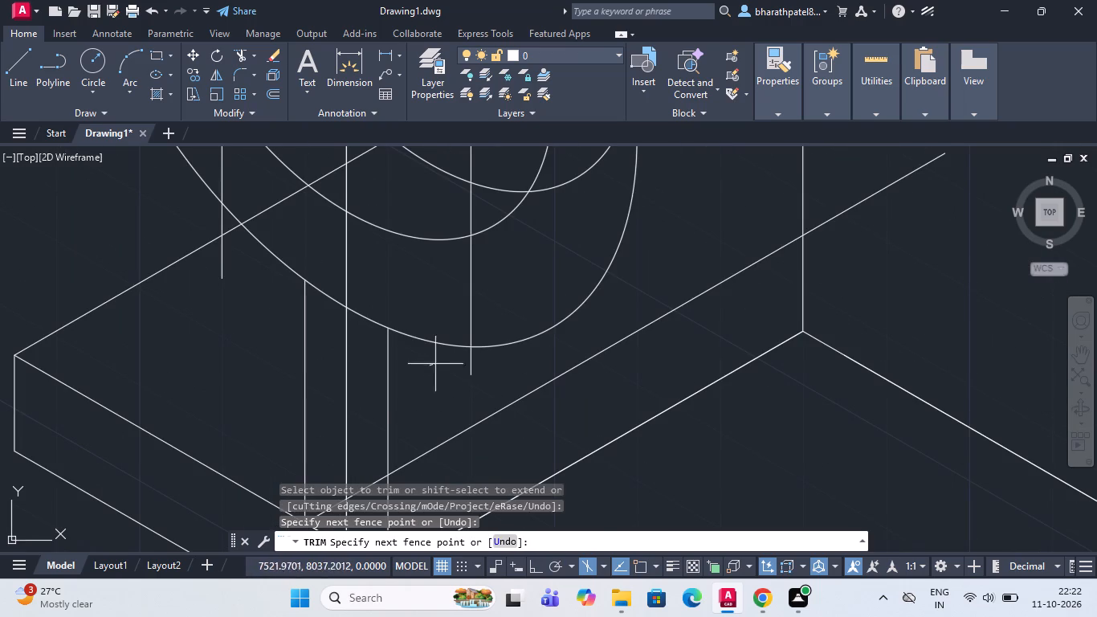
{"action": "left_click_drag", "start_coordinate": [440, 364], "coordinate": [495, 369]}
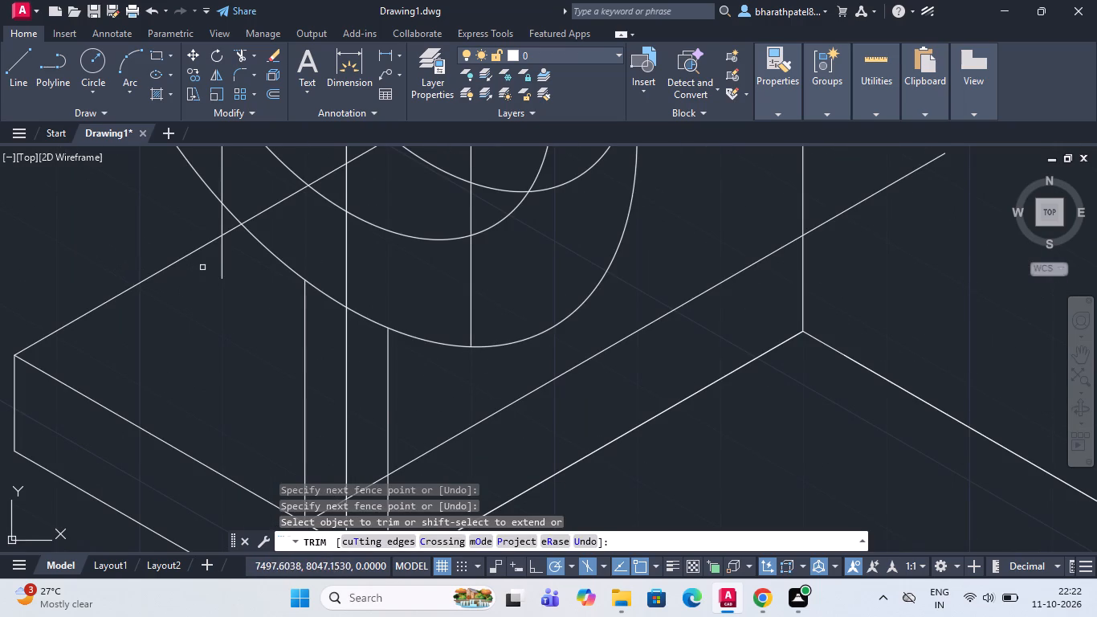
{"action": "left_click_drag", "start_coordinate": [209, 262], "coordinate": [266, 281]}
{"action": "scroll", "coordinate": [232, 224], "scroll_direction": "up", "scroll_amount": 3}
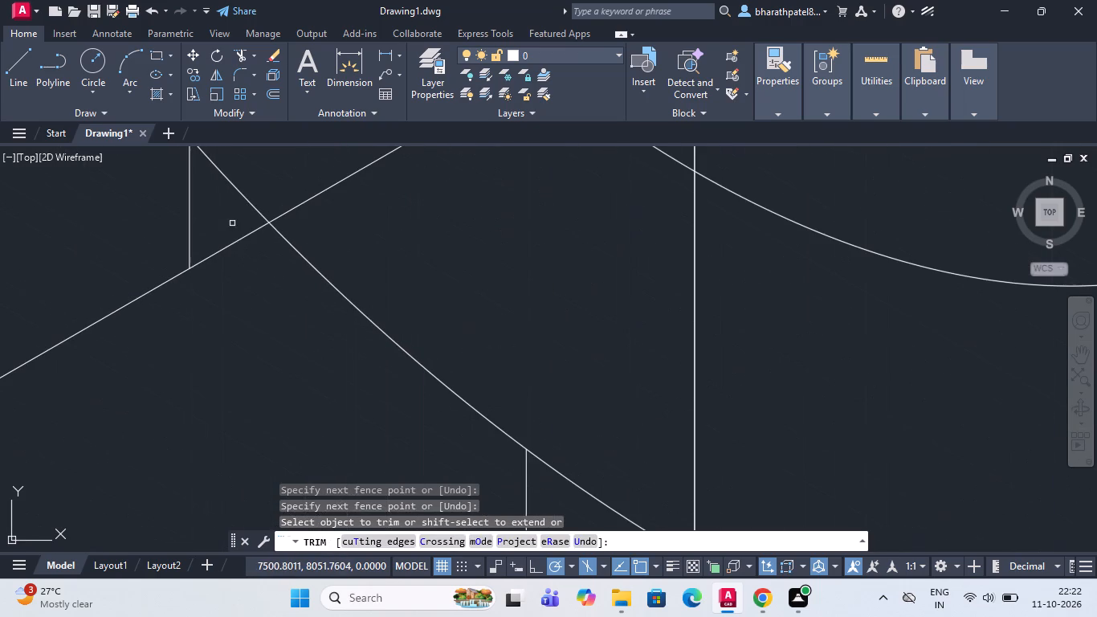
{"action": "left_click_drag", "start_coordinate": [232, 223], "coordinate": [133, 206]}
{"action": "scroll", "coordinate": [132, 206], "scroll_direction": "down", "scroll_amount": 3}
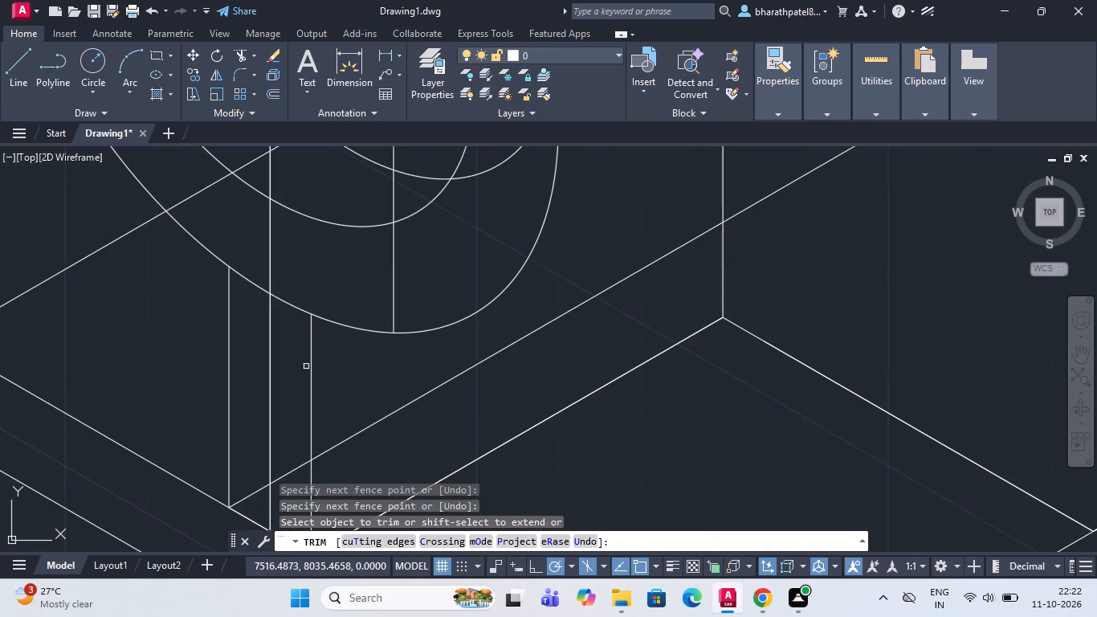
Trim away the front radius-35 isocircle's lower arc between the two support verticals.
{"action": "scroll", "coordinate": [373, 374], "scroll_direction": "down", "scroll_amount": 2}
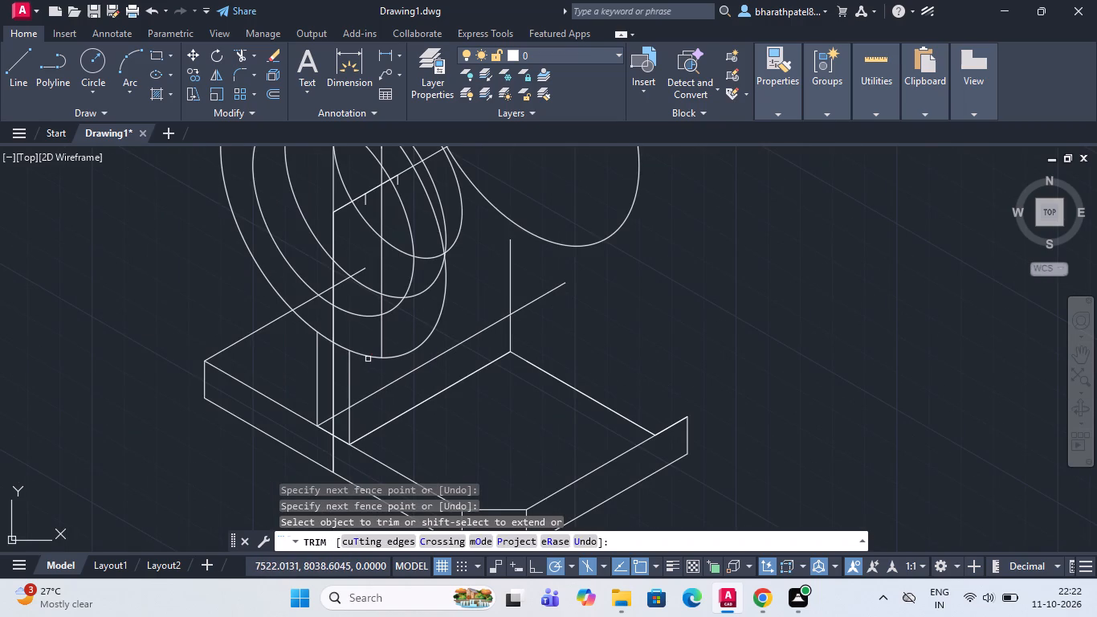
{"action": "scroll", "coordinate": [368, 359], "scroll_direction": "up", "scroll_amount": 2}
{"action": "left_click", "coordinate": [293, 330]}
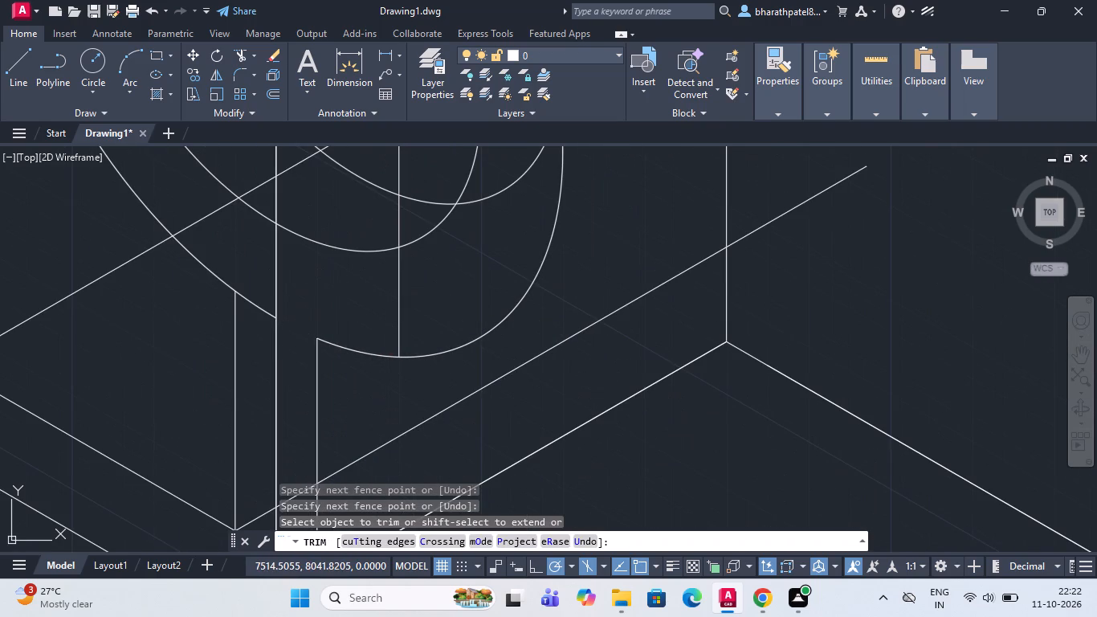
{"action": "left_click", "coordinate": [251, 301]}
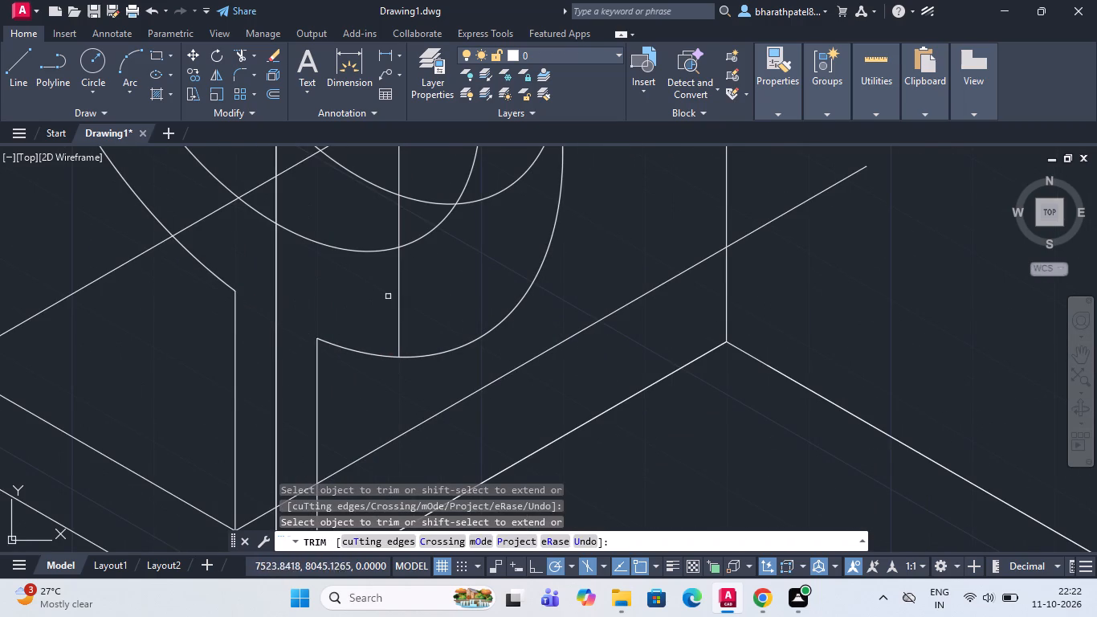
Trim the front radius-25 and radius-35 isocircles' lower arcs beyond the notch vertical that meets the radius-35 isocircle's bottom.
{"action": "scroll", "coordinate": [431, 259], "scroll_direction": "down", "scroll_amount": 2}
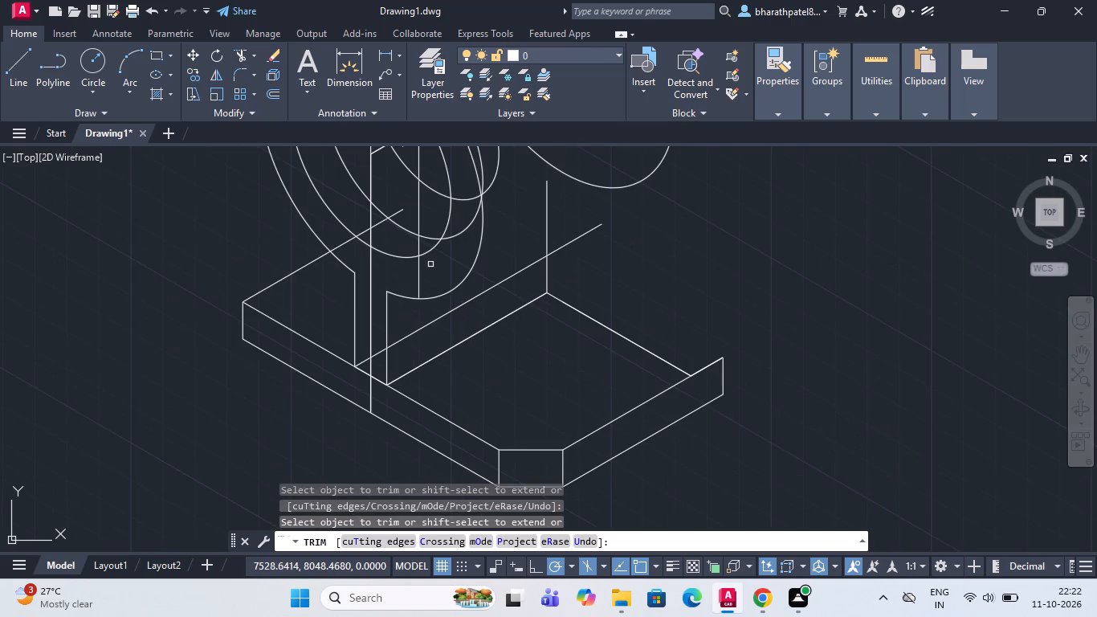
{"action": "scroll", "coordinate": [430, 264], "scroll_direction": "down", "scroll_amount": 2}
{"action": "scroll", "coordinate": [444, 243], "scroll_direction": "up", "scroll_amount": 3}
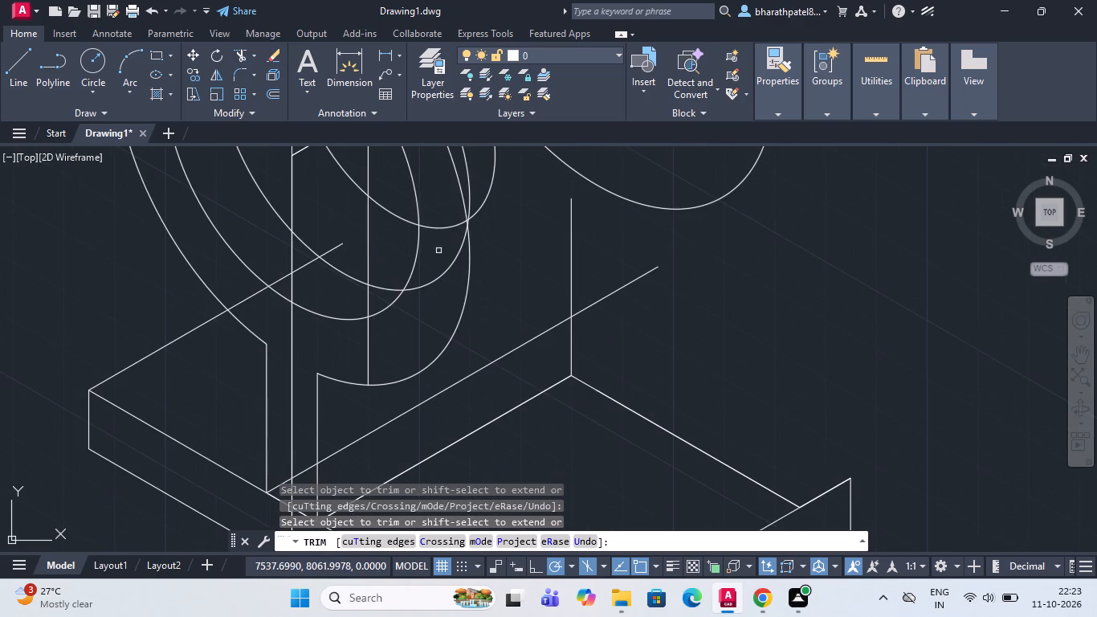
{"action": "scroll", "coordinate": [400, 353], "scroll_direction": "down", "scroll_amount": 2}
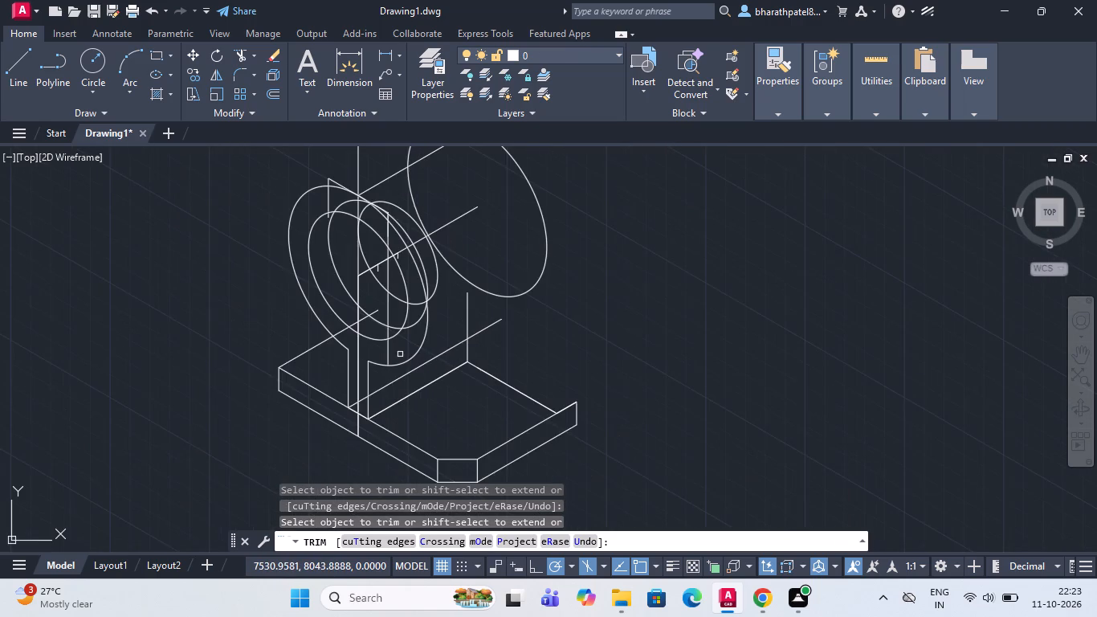
{"action": "scroll", "coordinate": [400, 342], "scroll_direction": "up", "scroll_amount": 3}
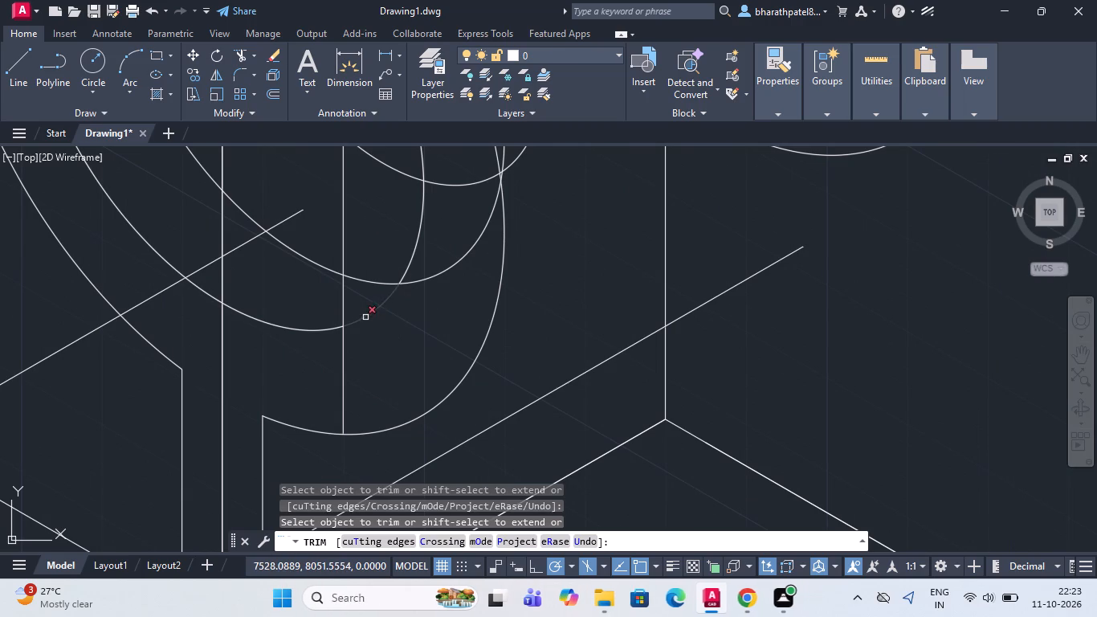
{"action": "left_click", "coordinate": [365, 317]}
{"action": "left_click", "coordinate": [363, 441]}
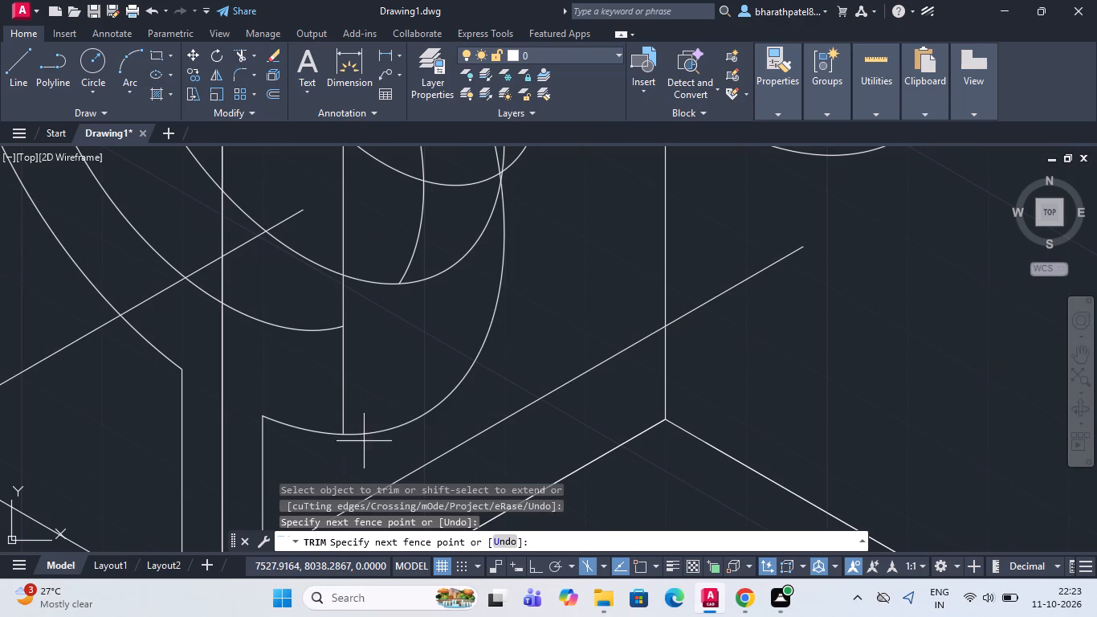
{"action": "left_click", "coordinate": [410, 411]}
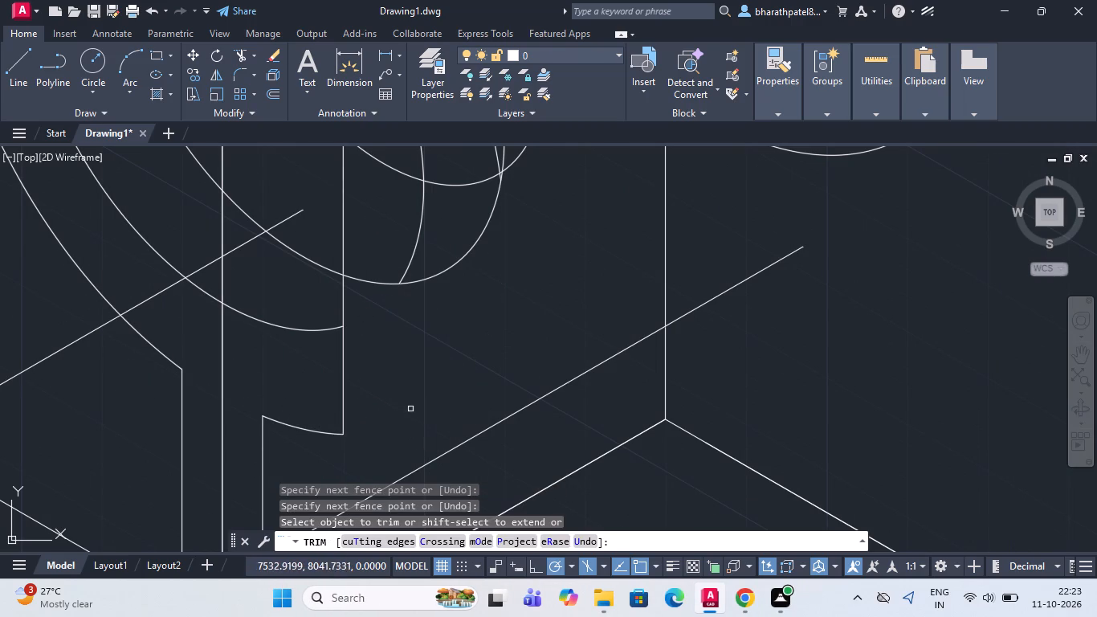
Draw a vertical line about 66 units straight down from the lower end of the shortened notch vertical, past the radius-35 arc.
{"action": "scroll", "coordinate": [140, 390], "scroll_direction": "down", "scroll_amount": 1}
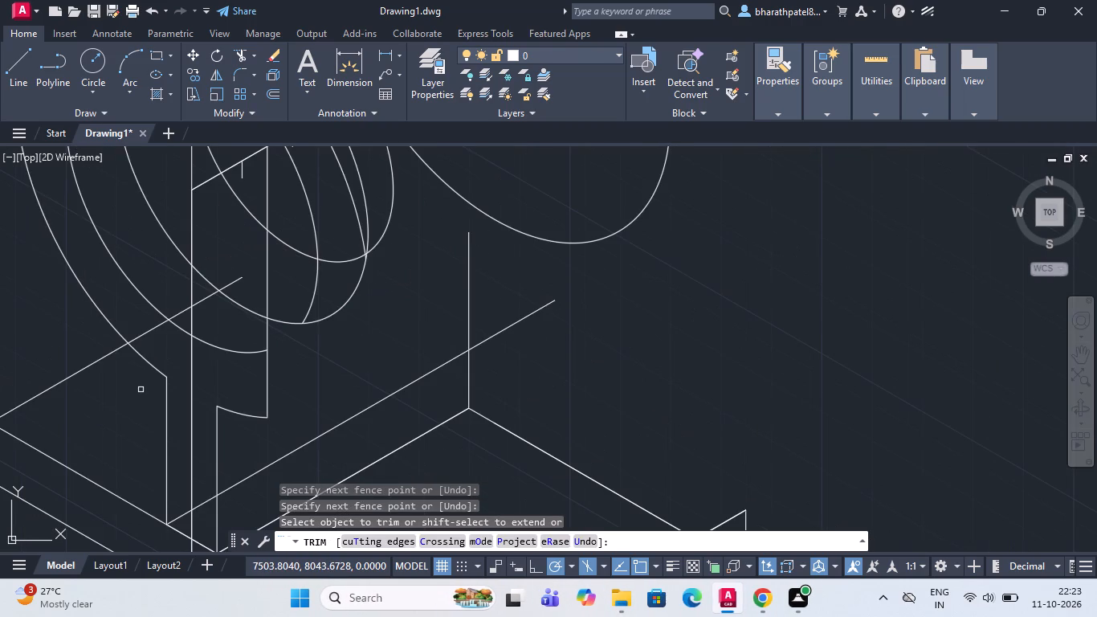
{"action": "scroll", "coordinate": [130, 365], "scroll_direction": "down", "scroll_amount": 2}
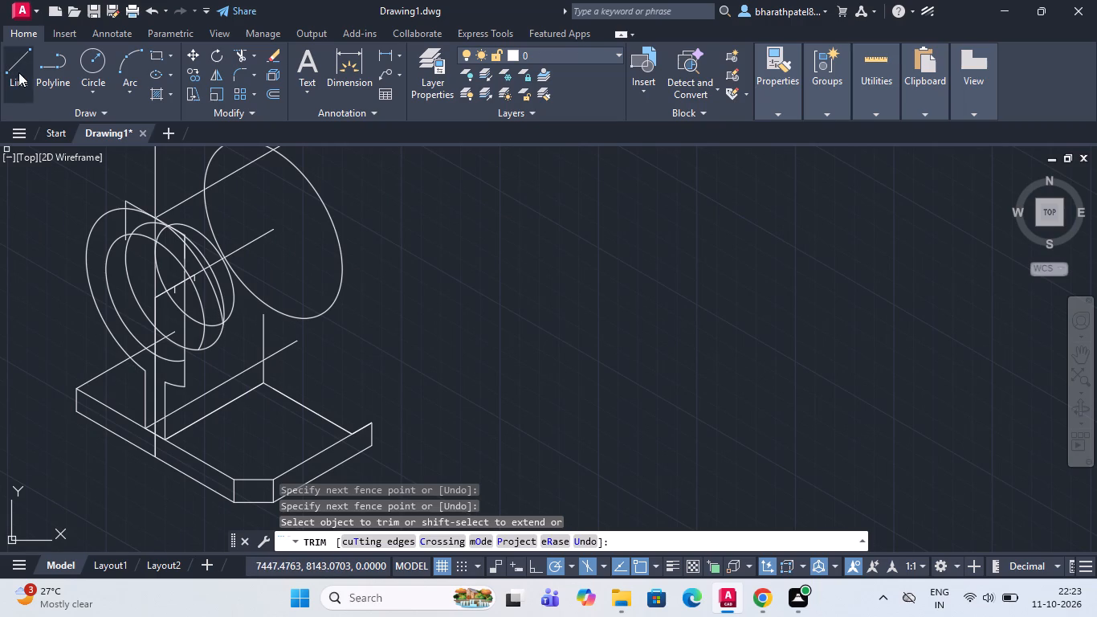
{"action": "left_click", "coordinate": [18, 72]}
{"action": "scroll", "coordinate": [59, 236], "scroll_direction": "up", "scroll_amount": 3}
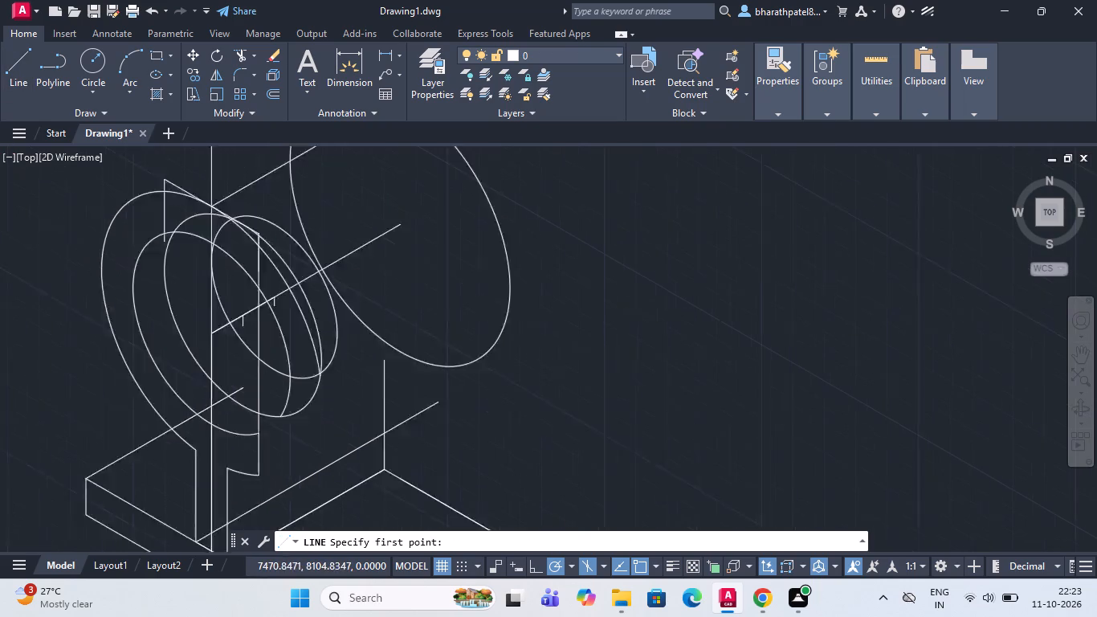
{"action": "left_click", "coordinate": [328, 246]}
{"action": "scroll", "coordinate": [328, 246], "scroll_direction": "down", "scroll_amount": 4}
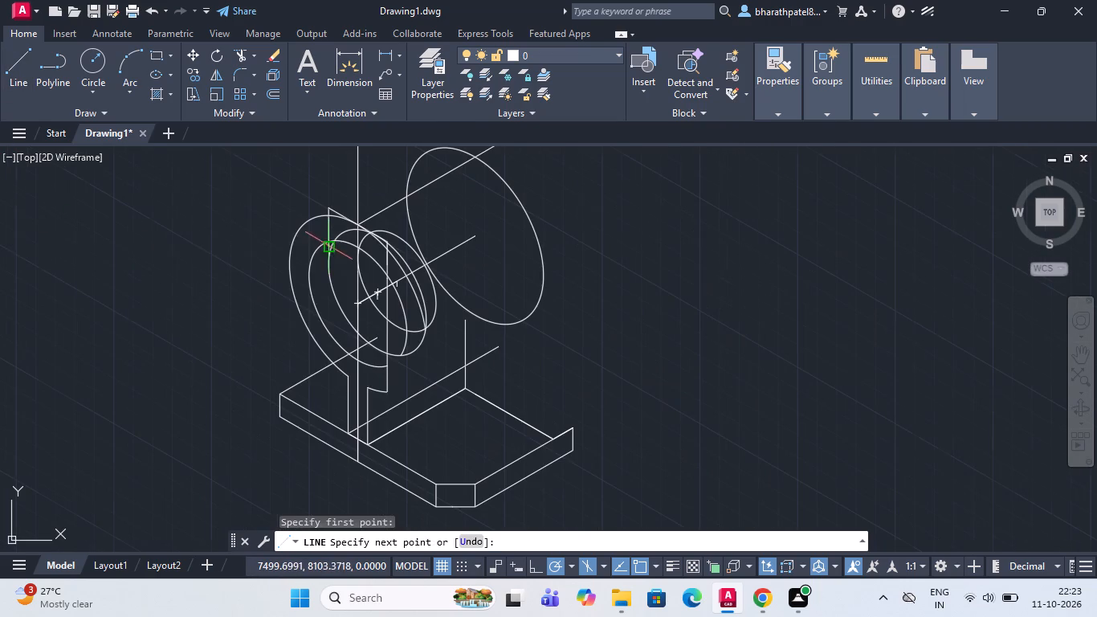
{"action": "left_click", "coordinate": [332, 394]}
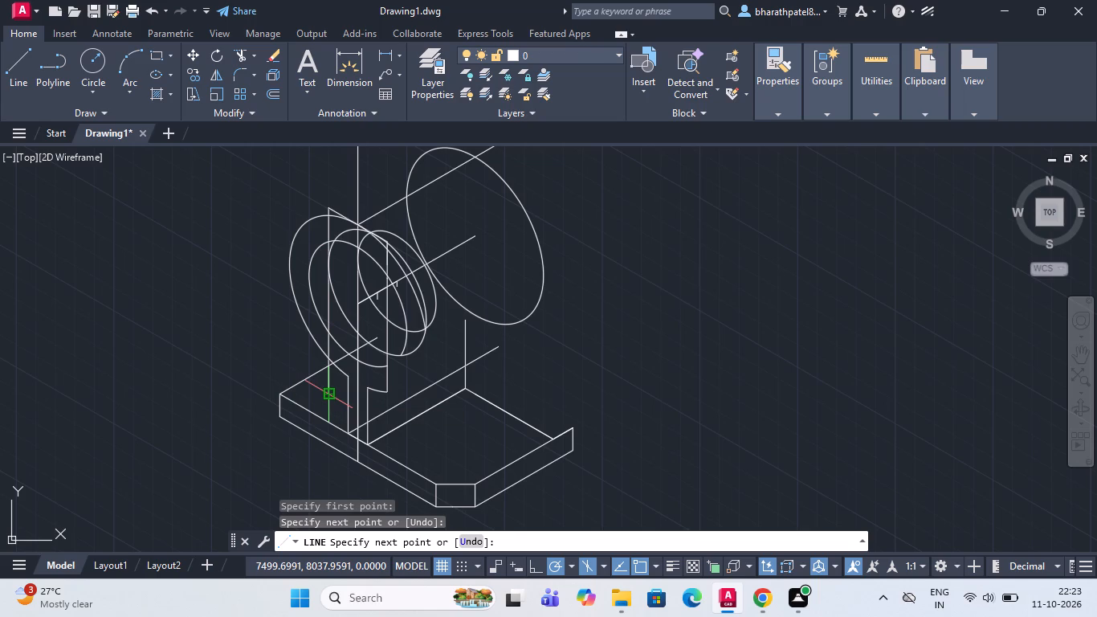
{"action": "key", "text": "Escape"}
Trim the new vertical's lower end back to the front radius-35 isocircle's arc.
{"action": "scroll", "coordinate": [332, 380], "scroll_direction": "up", "scroll_amount": 3}
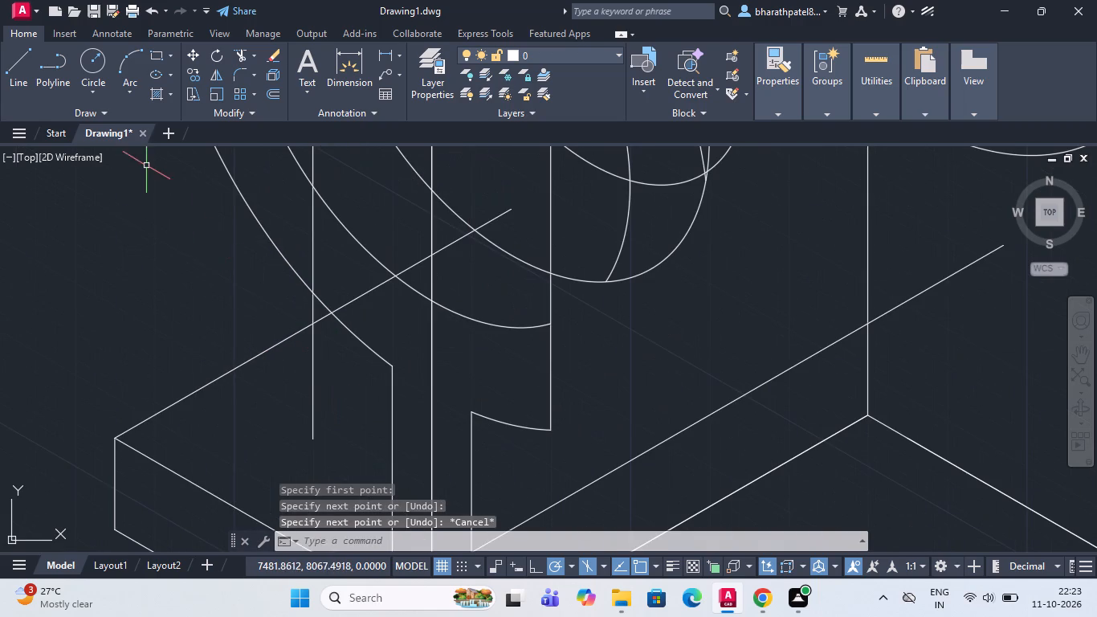
{"action": "left_click", "coordinate": [239, 51]}
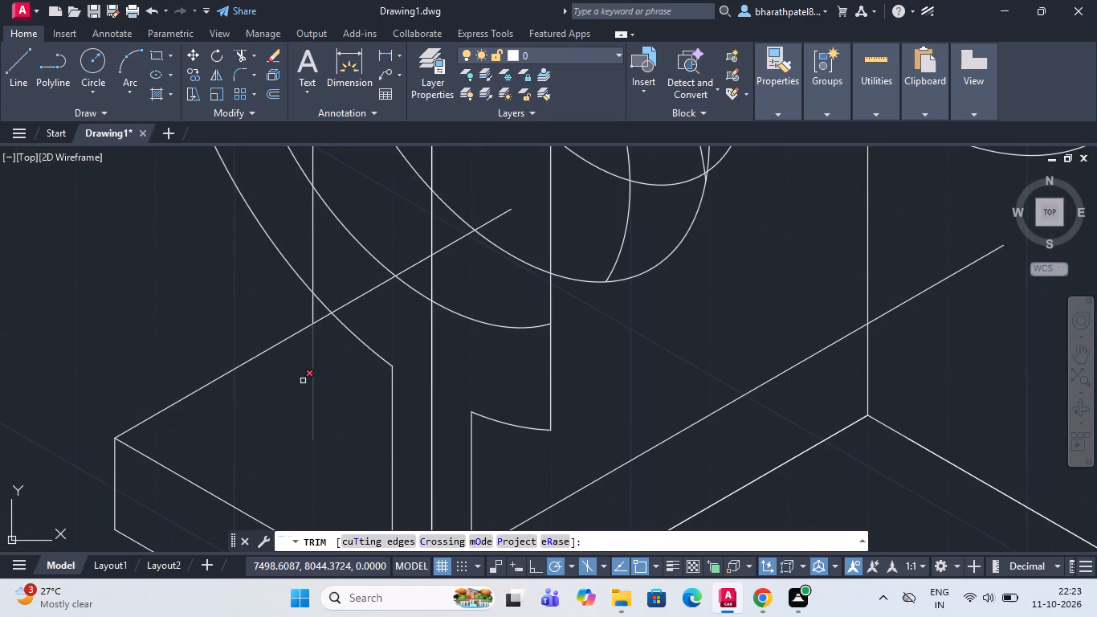
{"action": "left_click", "coordinate": [308, 378]}
{"action": "left_click", "coordinate": [322, 370]}
{"action": "left_click", "coordinate": [312, 308]}
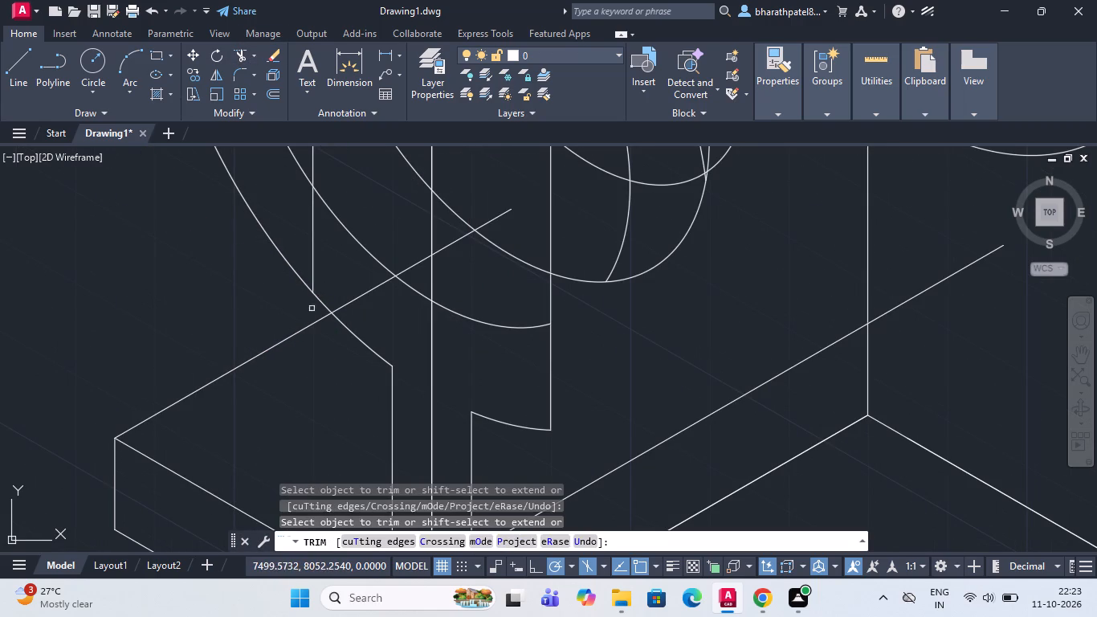
Trim away the front radius-35 and radius-25 isocircle arcs lying outside the new vertical.
{"action": "left_click_drag", "start_coordinate": [300, 241], "coordinate": [279, 291]}
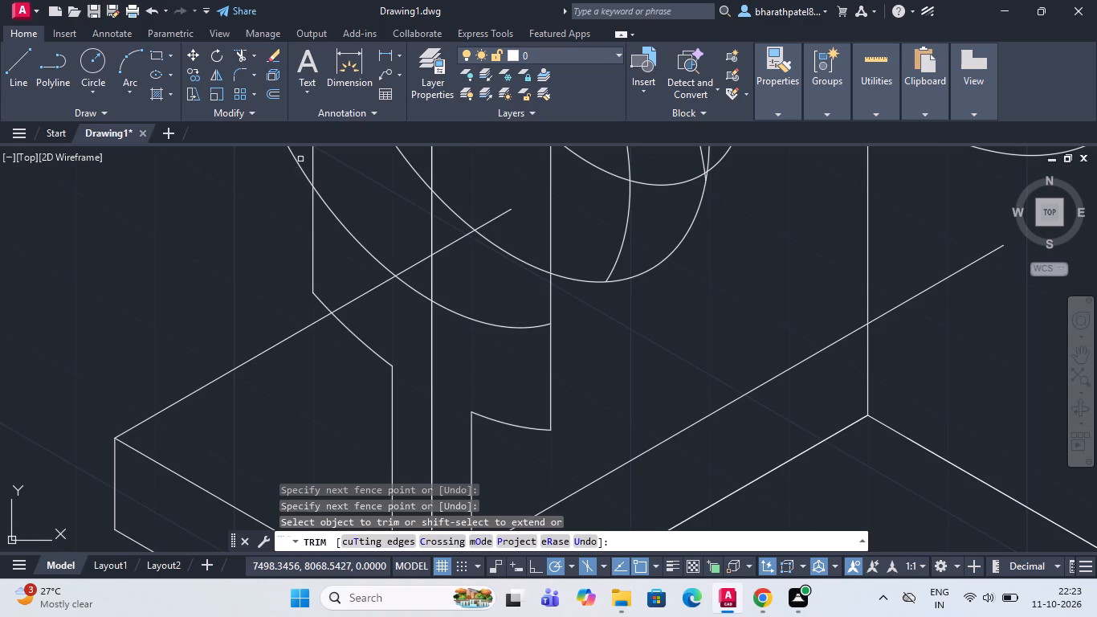
{"action": "left_click_drag", "start_coordinate": [300, 158], "coordinate": [276, 209]}
Trim the base's rear 30° upper edge where it passes behind the raised part, back to the radius-35 arc.
{"action": "scroll", "coordinate": [276, 209], "scroll_direction": "down", "scroll_amount": 3}
{"action": "scroll", "coordinate": [232, 193], "scroll_direction": "up", "scroll_amount": 2}
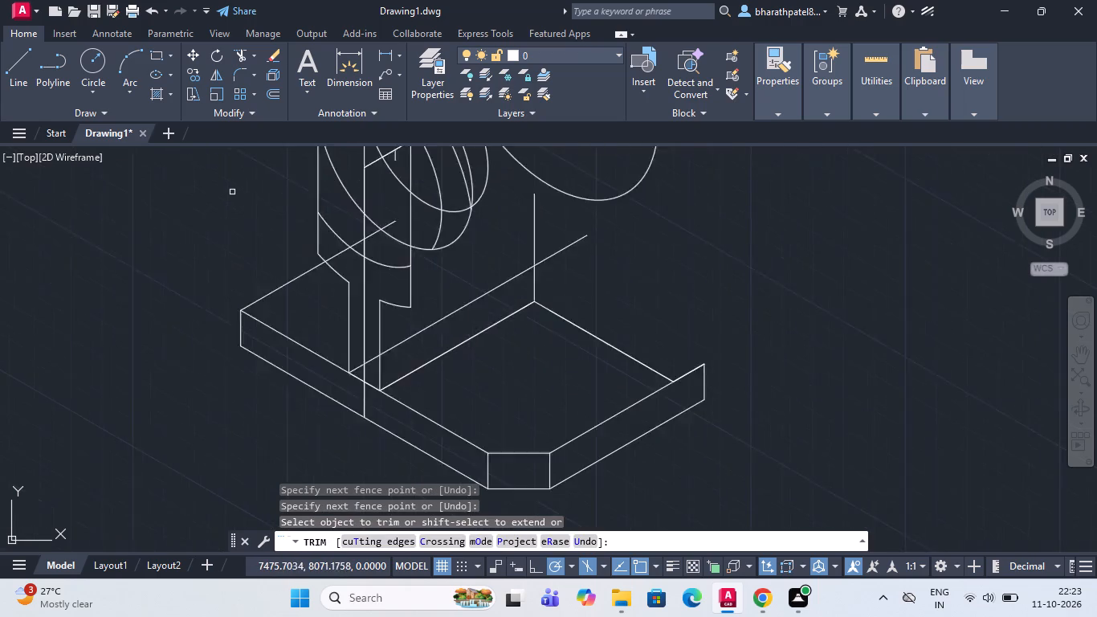
{"action": "scroll", "coordinate": [232, 192], "scroll_direction": "down", "scroll_amount": 2}
{"action": "scroll", "coordinate": [260, 289], "scroll_direction": "down", "scroll_amount": 1}
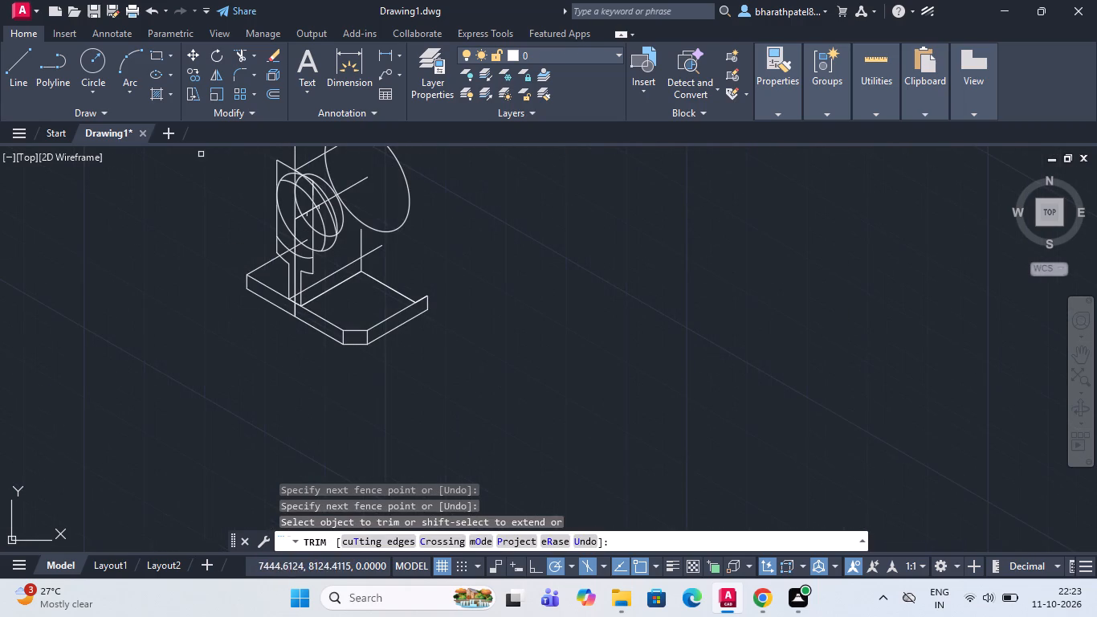
{"action": "scroll", "coordinate": [219, 194], "scroll_direction": "up", "scroll_amount": 2}
{"action": "scroll", "coordinate": [373, 287], "scroll_direction": "up", "scroll_amount": 1}
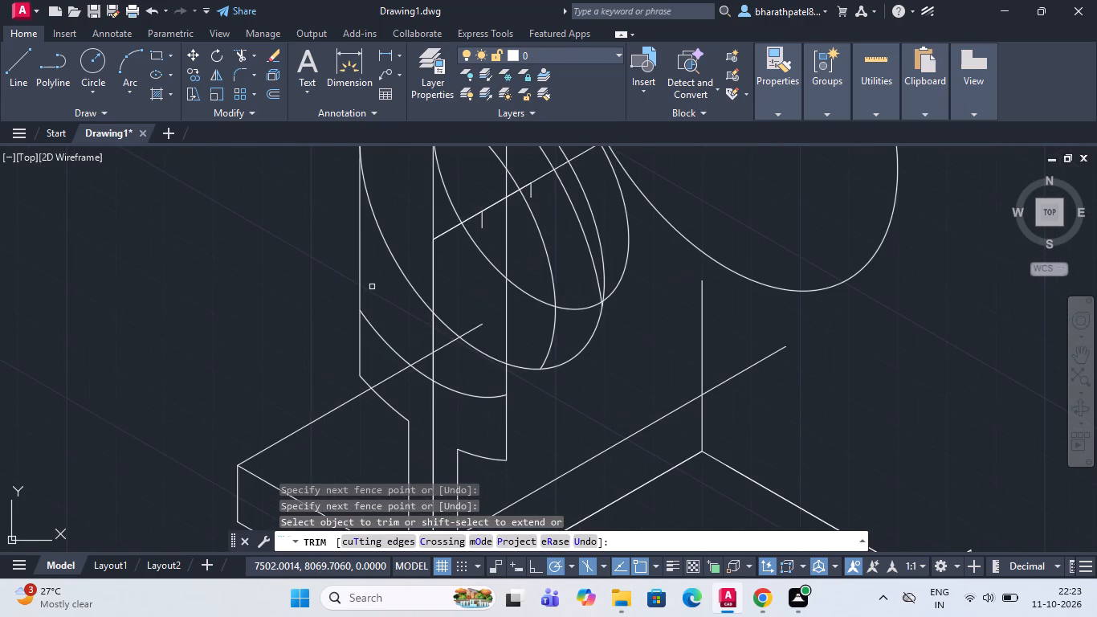
{"action": "scroll", "coordinate": [401, 348], "scroll_direction": "down", "scroll_amount": 1}
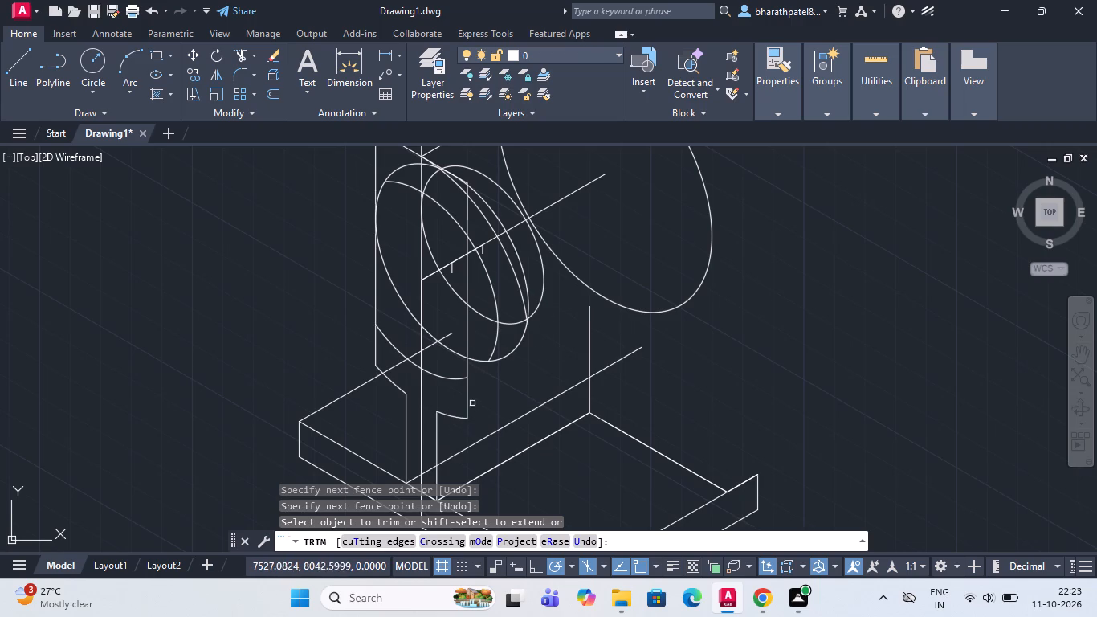
{"action": "left_click", "coordinate": [447, 334]}
{"action": "left_click", "coordinate": [430, 346]}
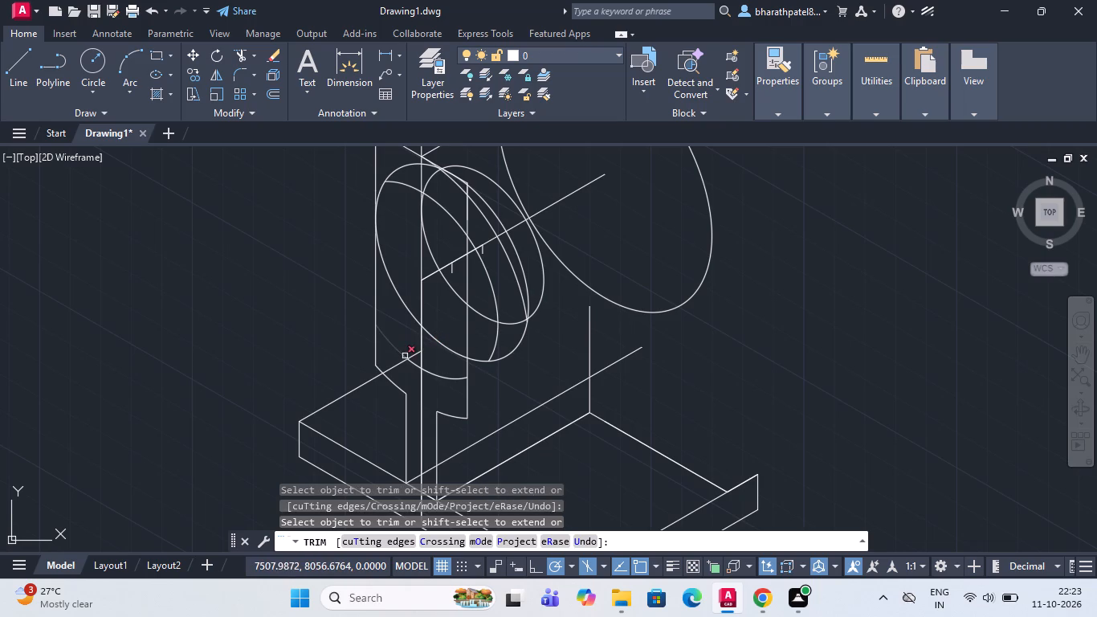
{"action": "left_click", "coordinate": [414, 355]}
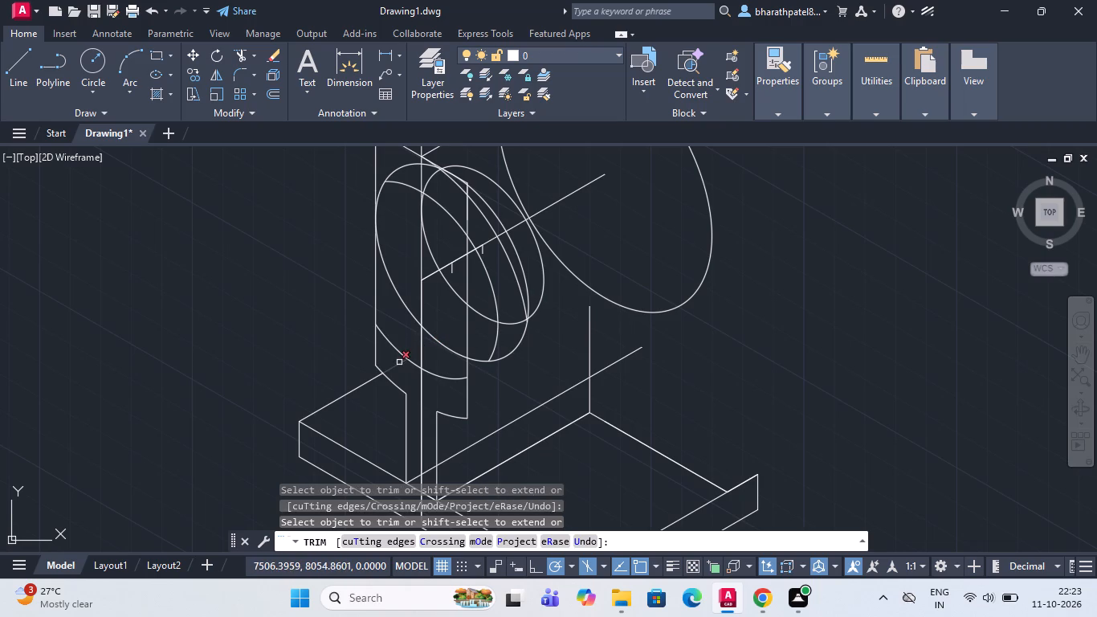
{"action": "left_click", "coordinate": [398, 363]}
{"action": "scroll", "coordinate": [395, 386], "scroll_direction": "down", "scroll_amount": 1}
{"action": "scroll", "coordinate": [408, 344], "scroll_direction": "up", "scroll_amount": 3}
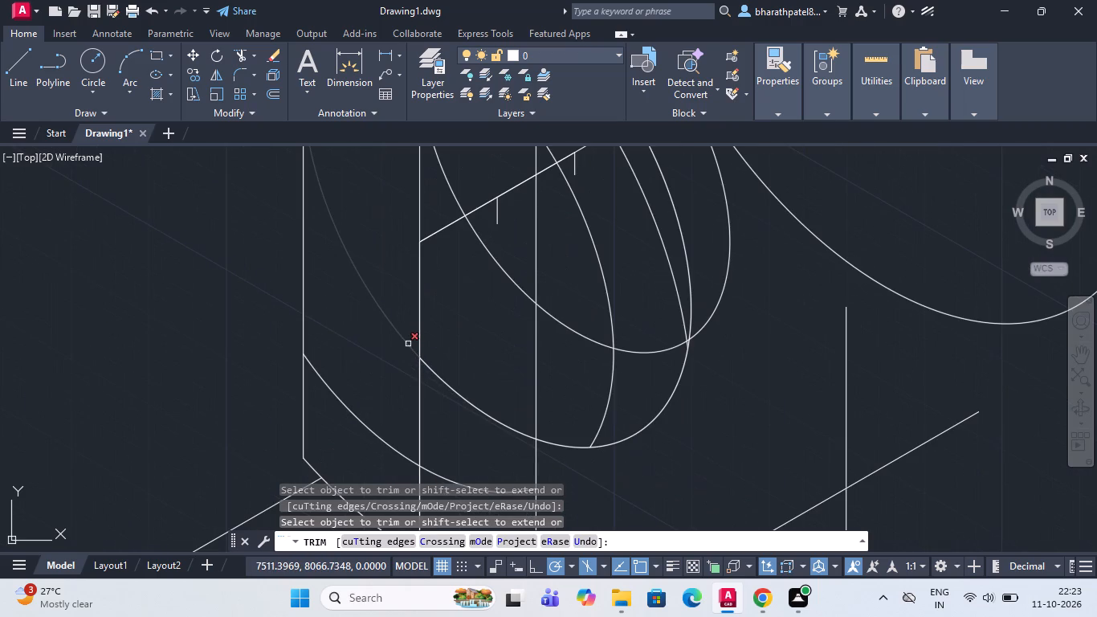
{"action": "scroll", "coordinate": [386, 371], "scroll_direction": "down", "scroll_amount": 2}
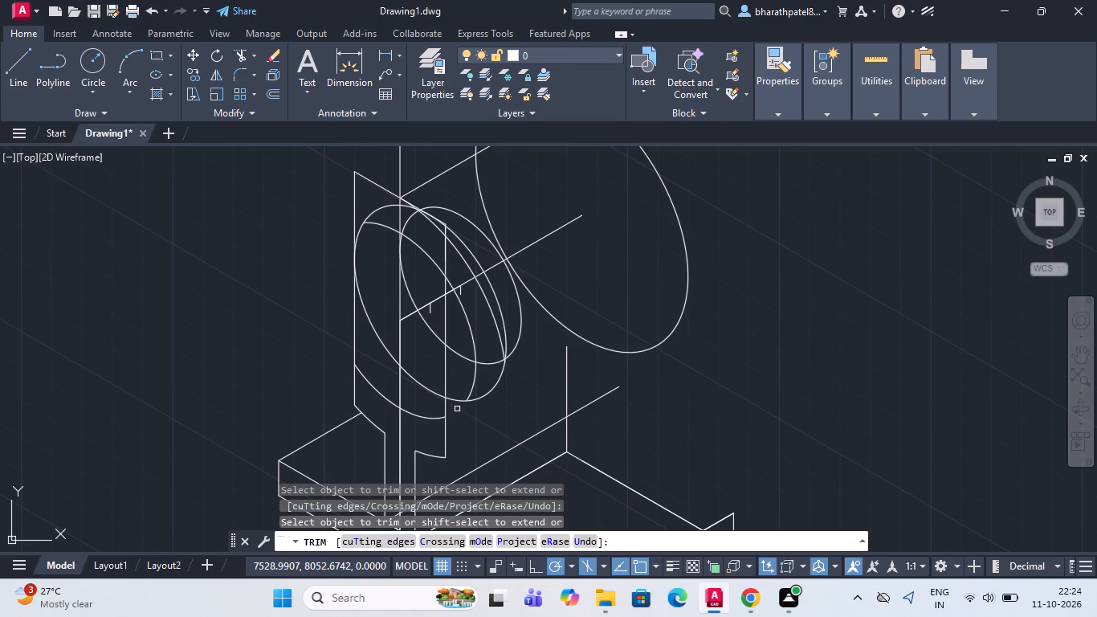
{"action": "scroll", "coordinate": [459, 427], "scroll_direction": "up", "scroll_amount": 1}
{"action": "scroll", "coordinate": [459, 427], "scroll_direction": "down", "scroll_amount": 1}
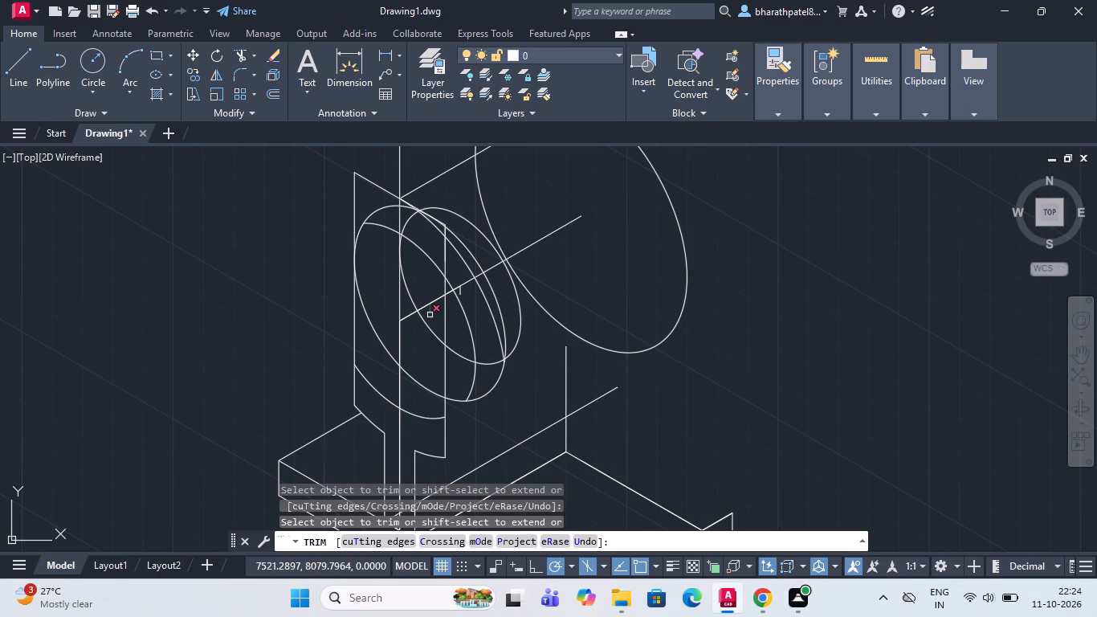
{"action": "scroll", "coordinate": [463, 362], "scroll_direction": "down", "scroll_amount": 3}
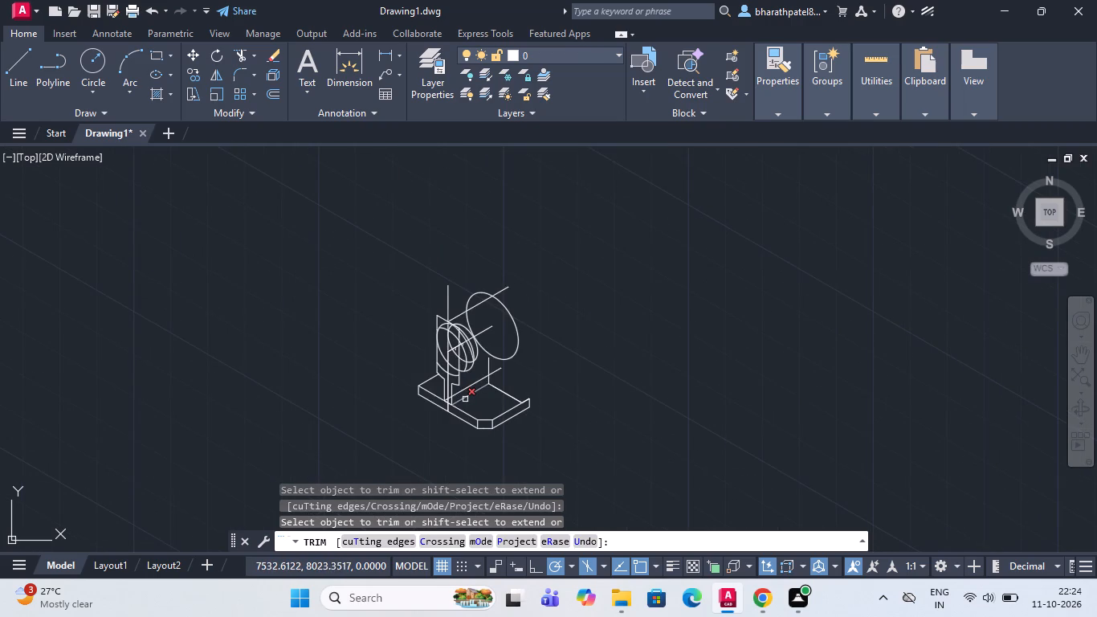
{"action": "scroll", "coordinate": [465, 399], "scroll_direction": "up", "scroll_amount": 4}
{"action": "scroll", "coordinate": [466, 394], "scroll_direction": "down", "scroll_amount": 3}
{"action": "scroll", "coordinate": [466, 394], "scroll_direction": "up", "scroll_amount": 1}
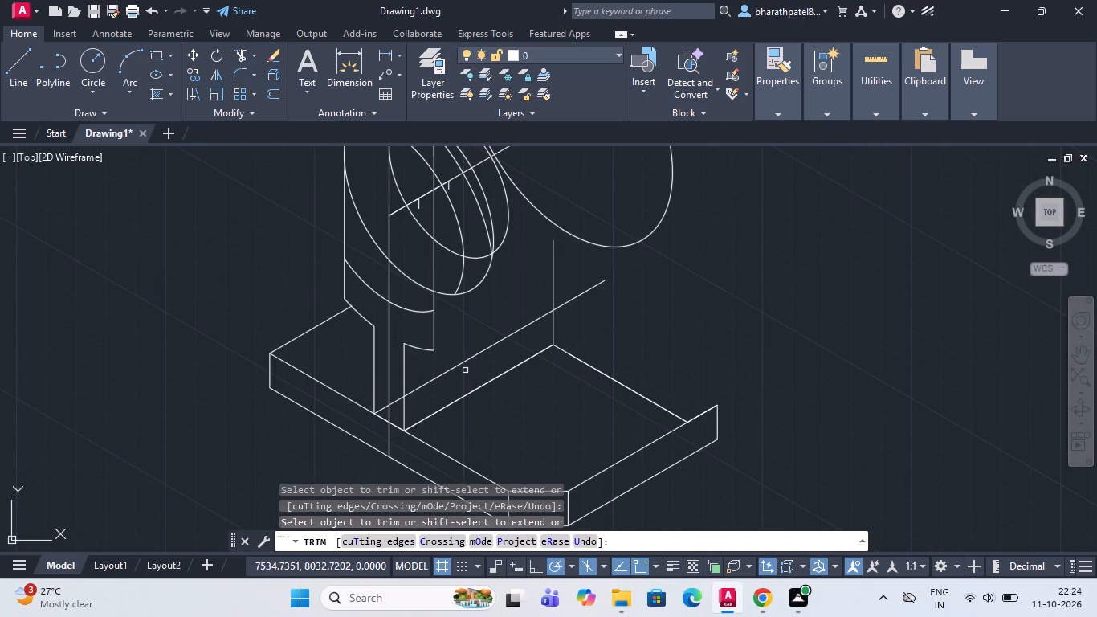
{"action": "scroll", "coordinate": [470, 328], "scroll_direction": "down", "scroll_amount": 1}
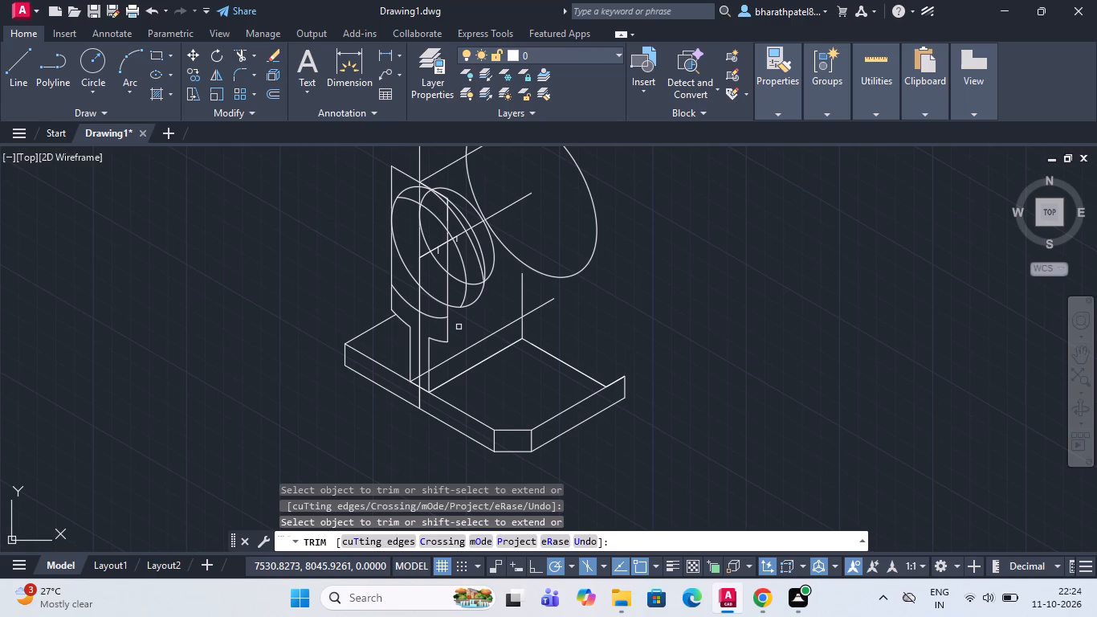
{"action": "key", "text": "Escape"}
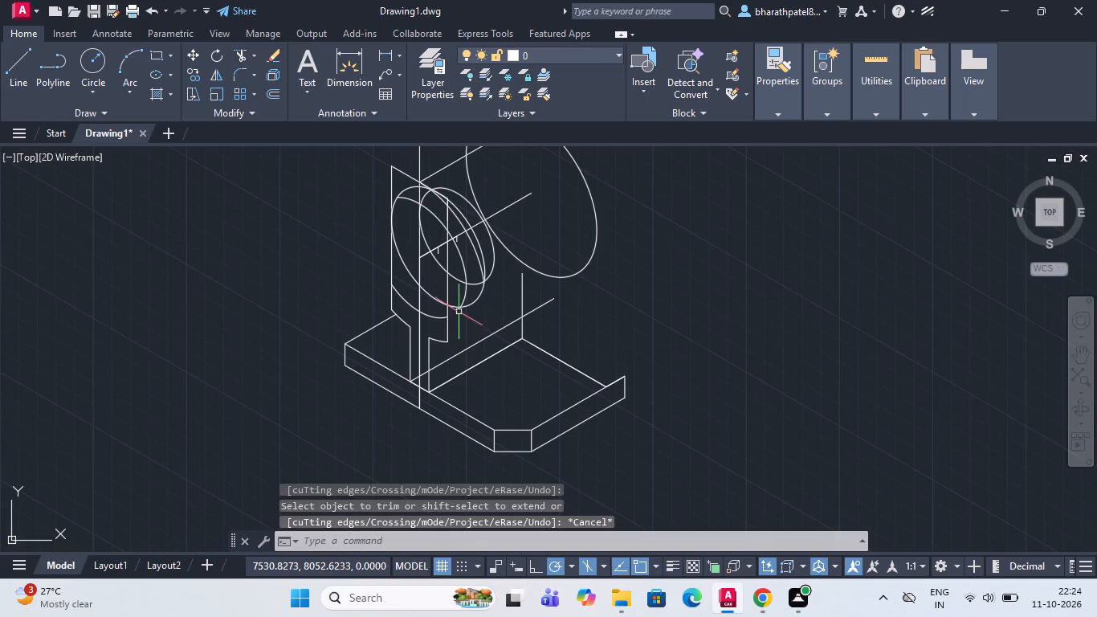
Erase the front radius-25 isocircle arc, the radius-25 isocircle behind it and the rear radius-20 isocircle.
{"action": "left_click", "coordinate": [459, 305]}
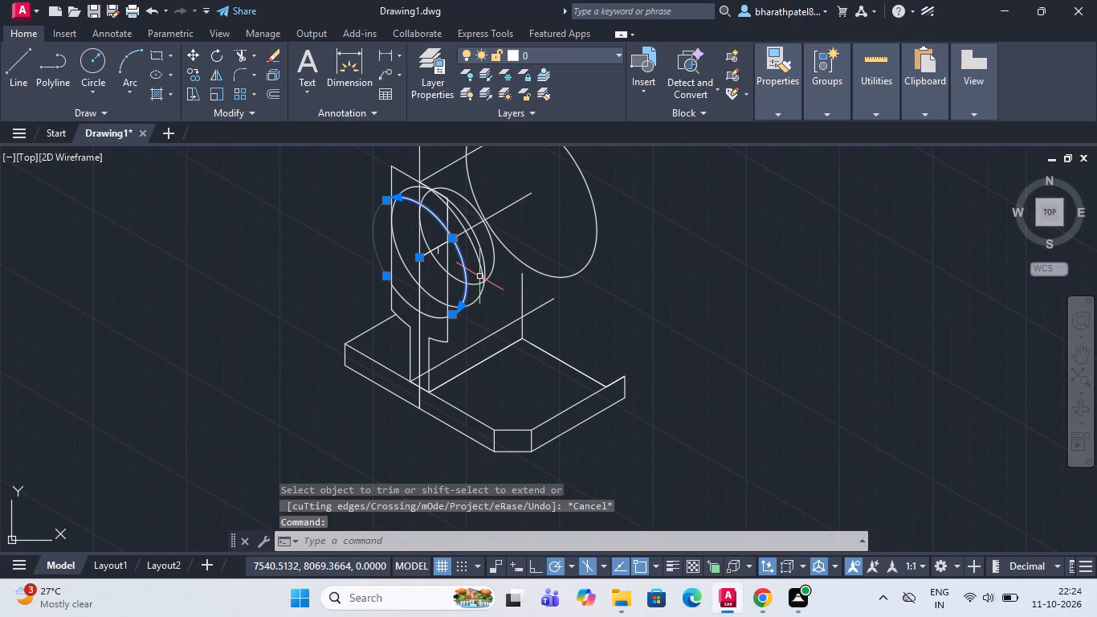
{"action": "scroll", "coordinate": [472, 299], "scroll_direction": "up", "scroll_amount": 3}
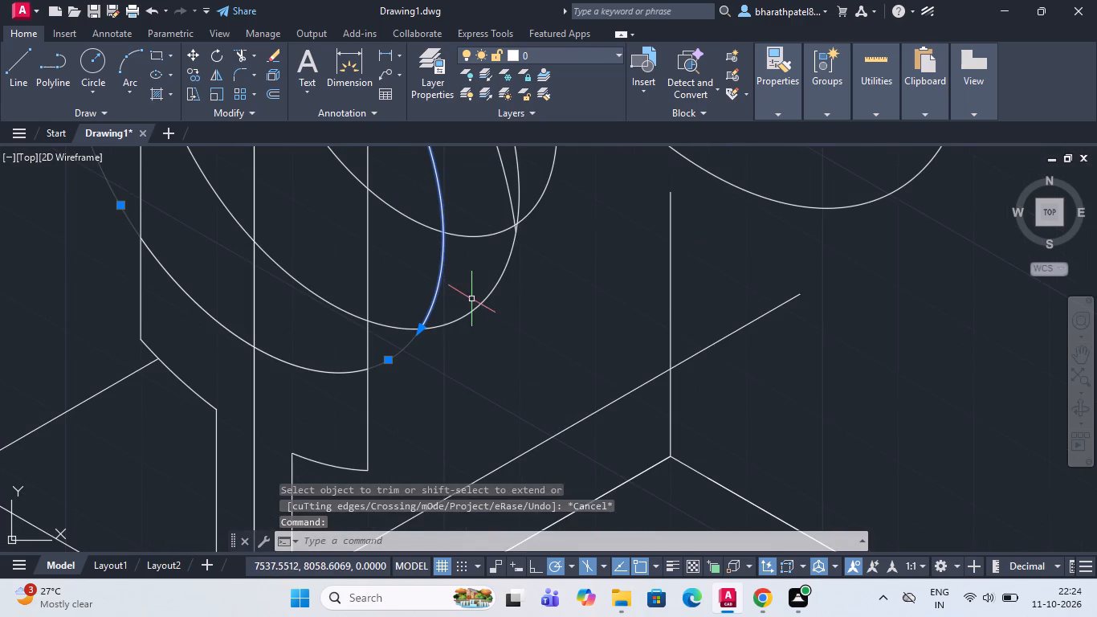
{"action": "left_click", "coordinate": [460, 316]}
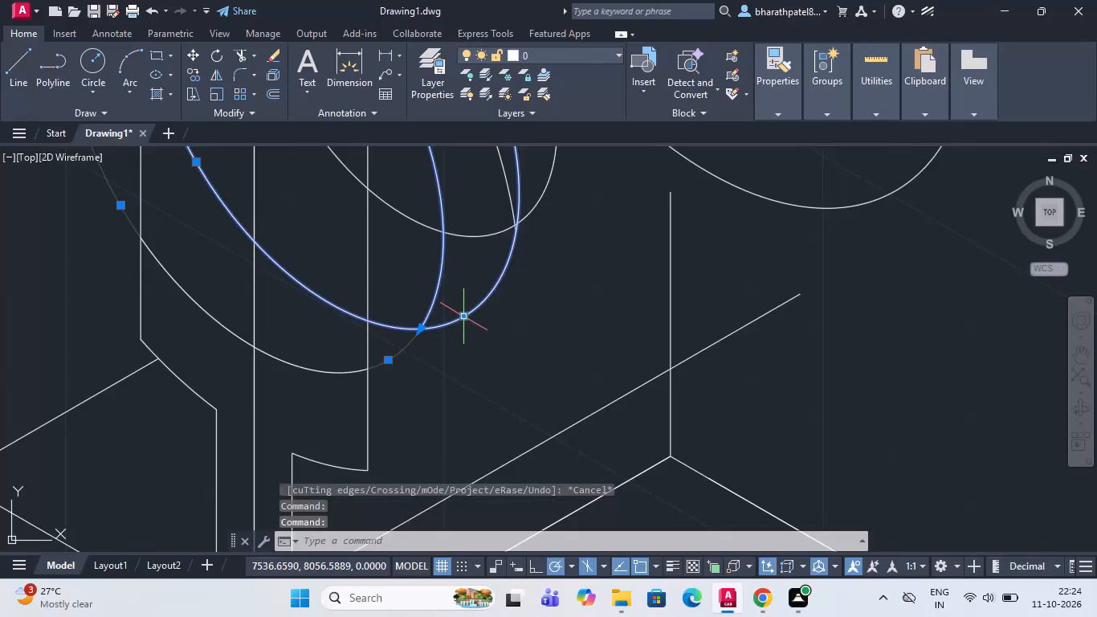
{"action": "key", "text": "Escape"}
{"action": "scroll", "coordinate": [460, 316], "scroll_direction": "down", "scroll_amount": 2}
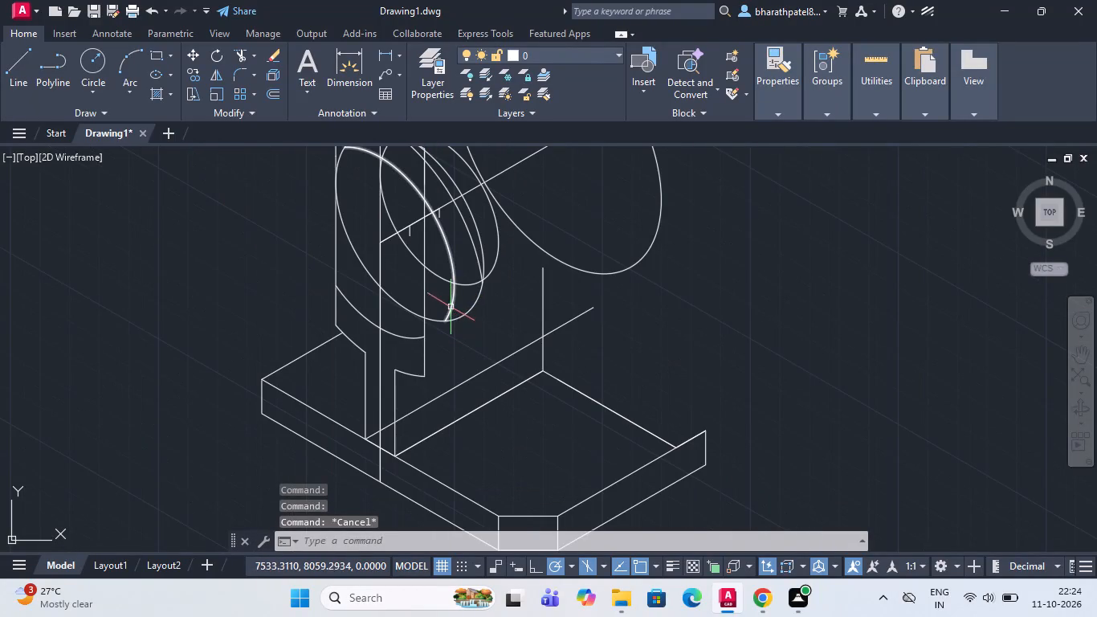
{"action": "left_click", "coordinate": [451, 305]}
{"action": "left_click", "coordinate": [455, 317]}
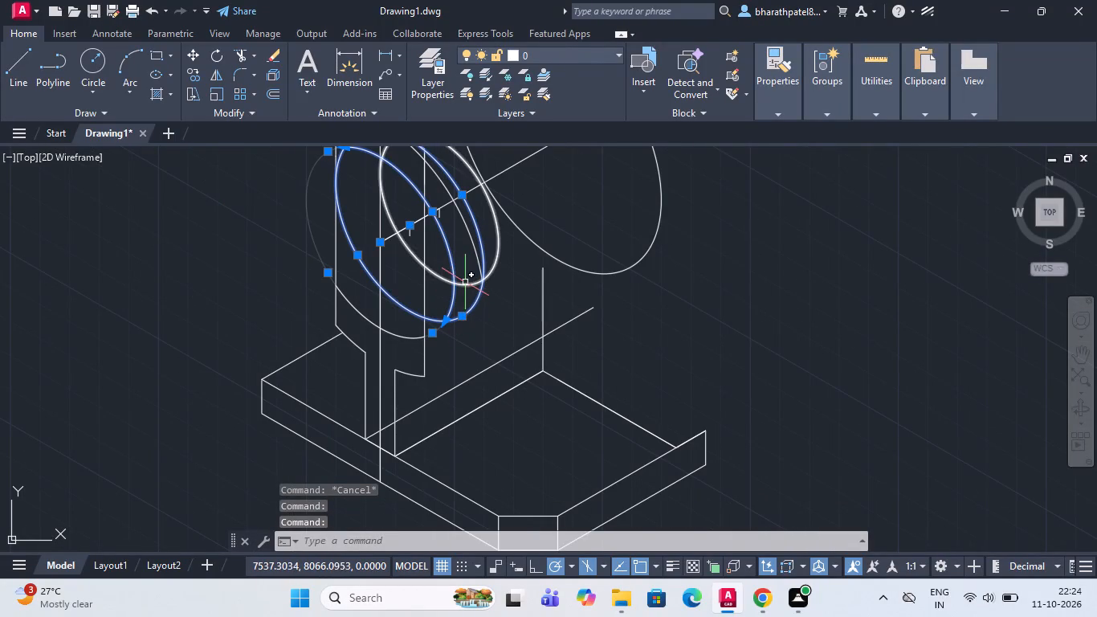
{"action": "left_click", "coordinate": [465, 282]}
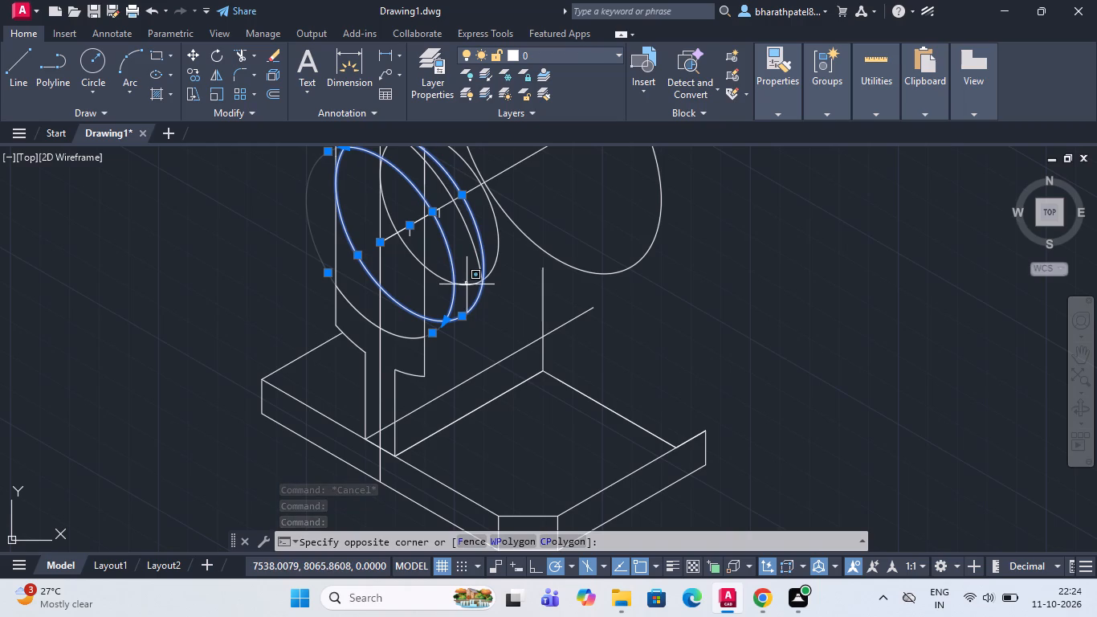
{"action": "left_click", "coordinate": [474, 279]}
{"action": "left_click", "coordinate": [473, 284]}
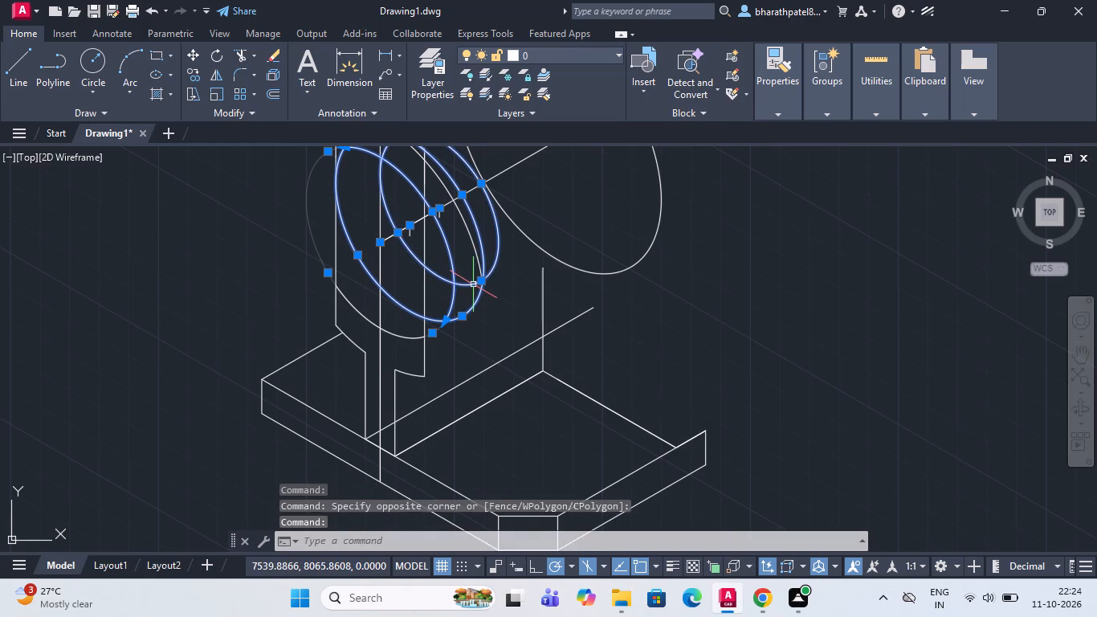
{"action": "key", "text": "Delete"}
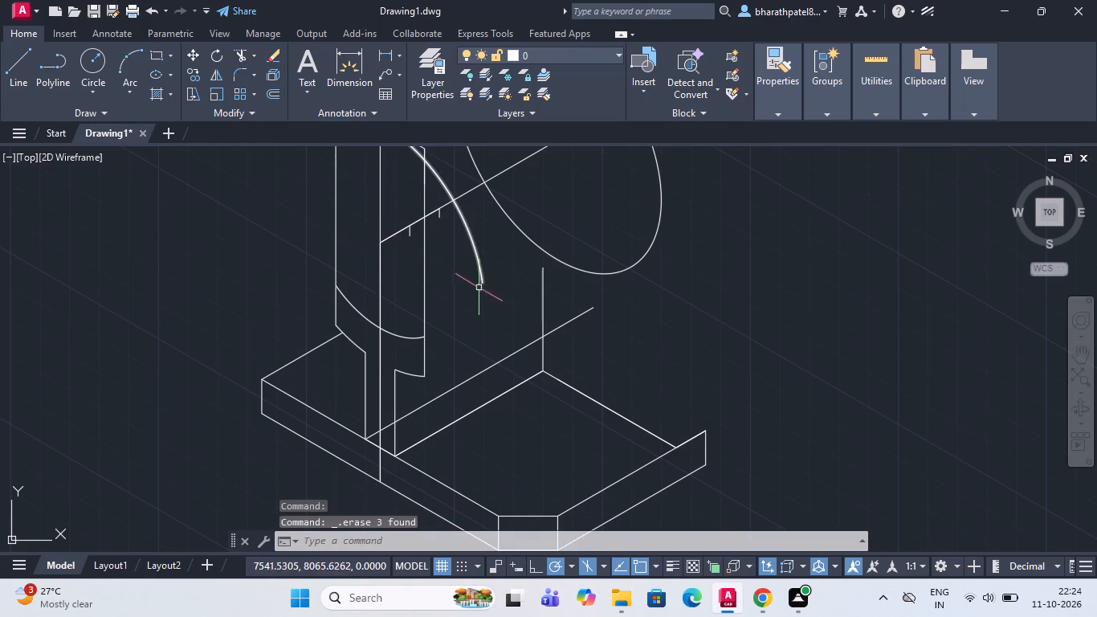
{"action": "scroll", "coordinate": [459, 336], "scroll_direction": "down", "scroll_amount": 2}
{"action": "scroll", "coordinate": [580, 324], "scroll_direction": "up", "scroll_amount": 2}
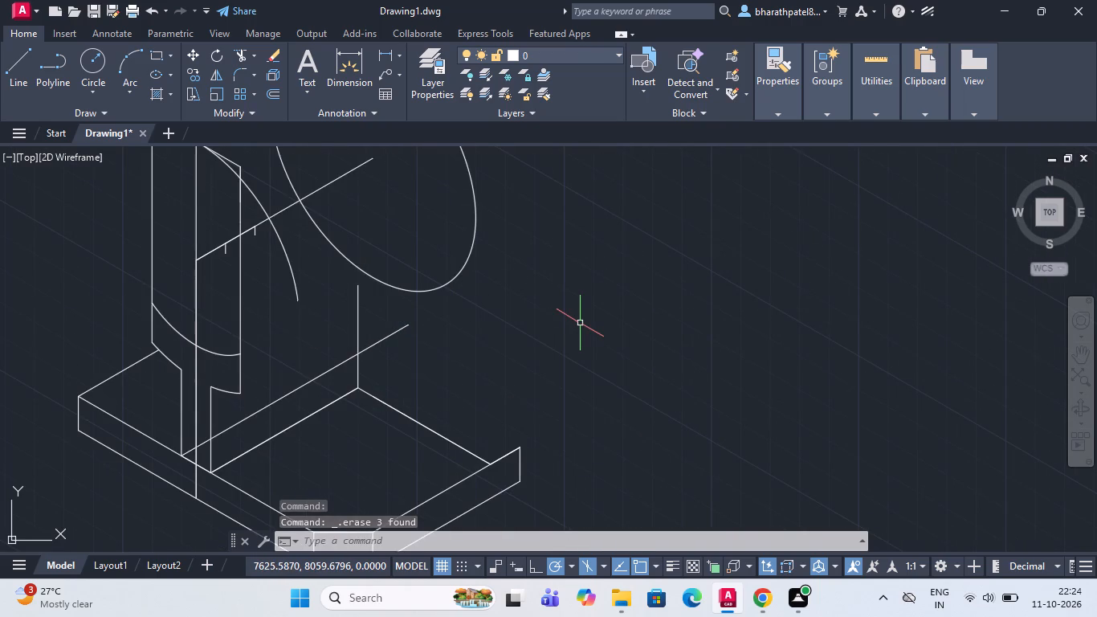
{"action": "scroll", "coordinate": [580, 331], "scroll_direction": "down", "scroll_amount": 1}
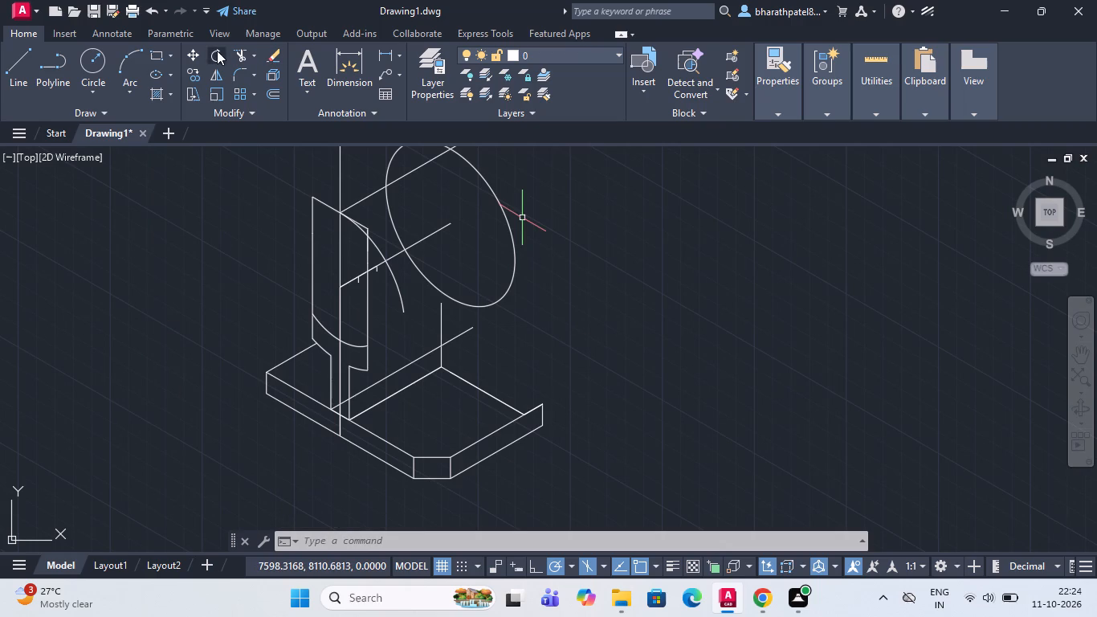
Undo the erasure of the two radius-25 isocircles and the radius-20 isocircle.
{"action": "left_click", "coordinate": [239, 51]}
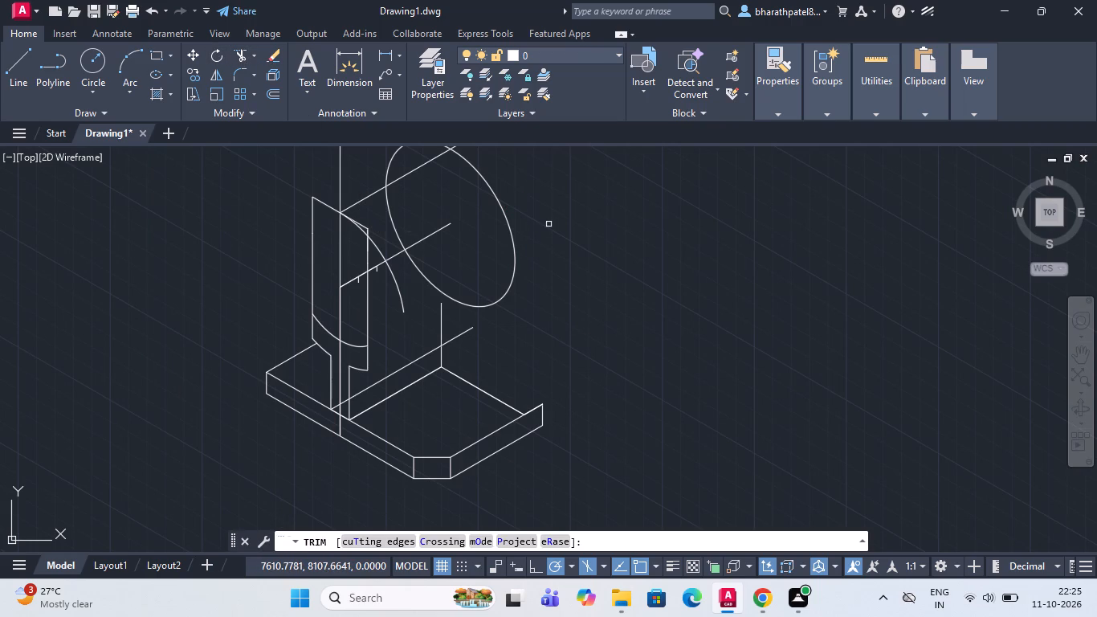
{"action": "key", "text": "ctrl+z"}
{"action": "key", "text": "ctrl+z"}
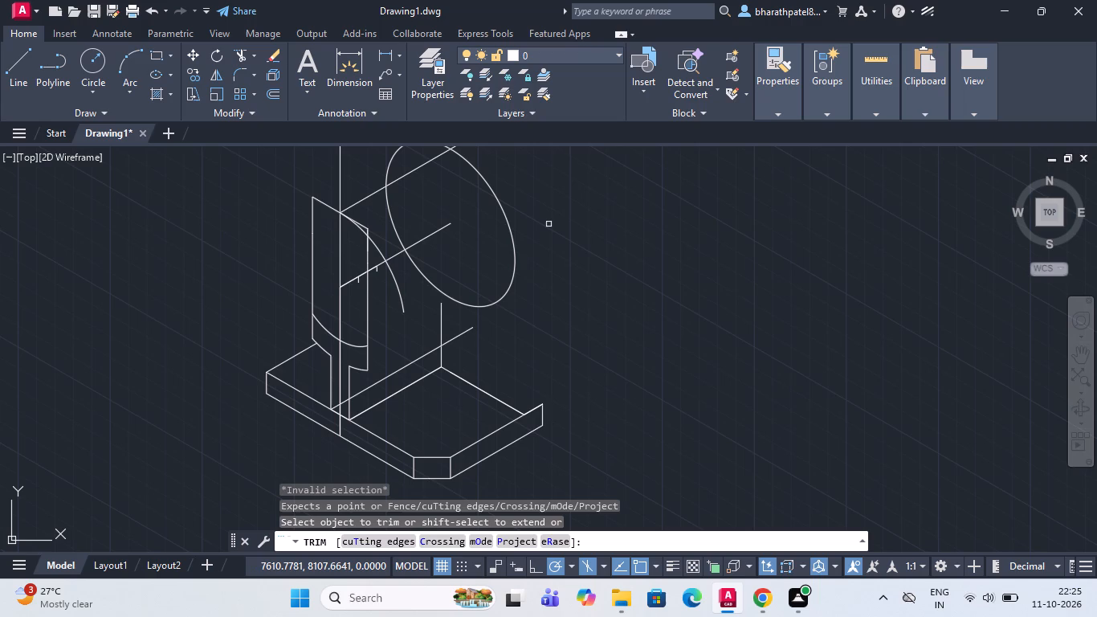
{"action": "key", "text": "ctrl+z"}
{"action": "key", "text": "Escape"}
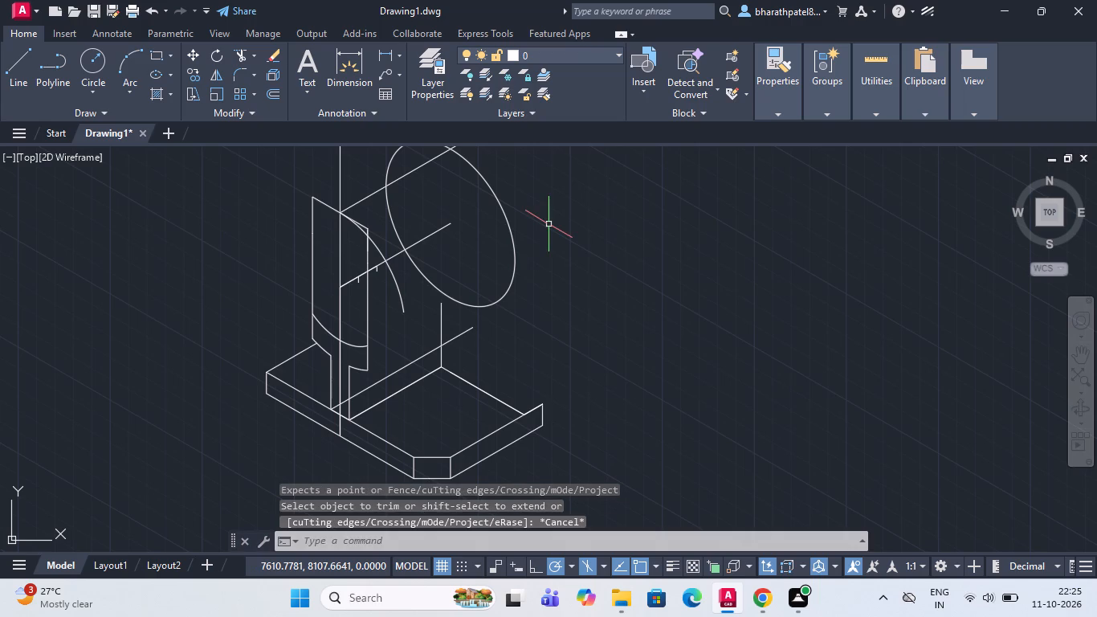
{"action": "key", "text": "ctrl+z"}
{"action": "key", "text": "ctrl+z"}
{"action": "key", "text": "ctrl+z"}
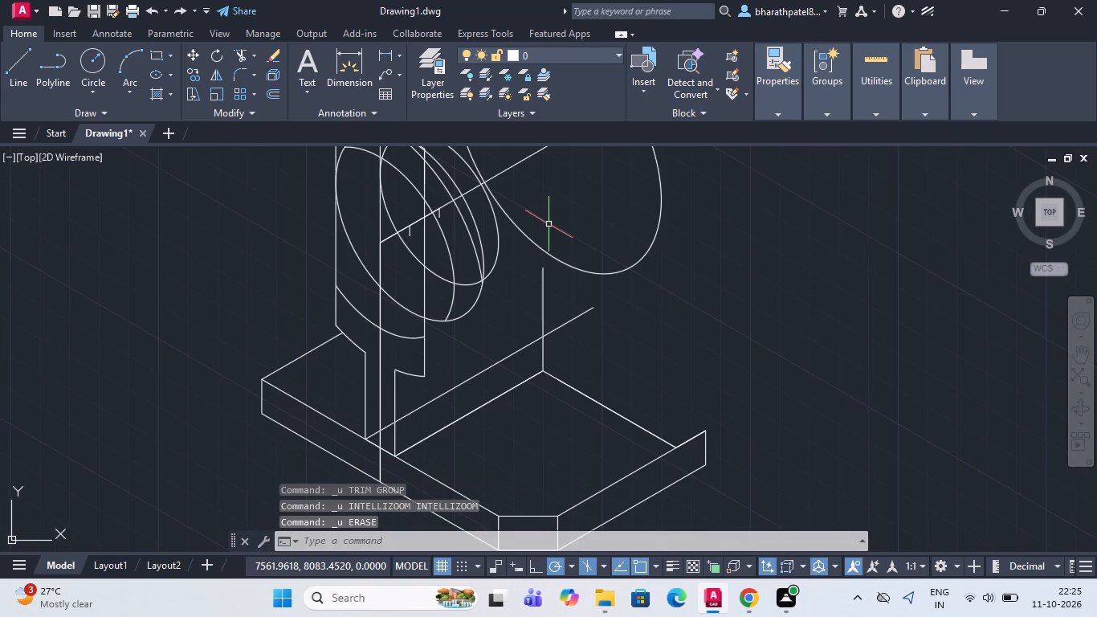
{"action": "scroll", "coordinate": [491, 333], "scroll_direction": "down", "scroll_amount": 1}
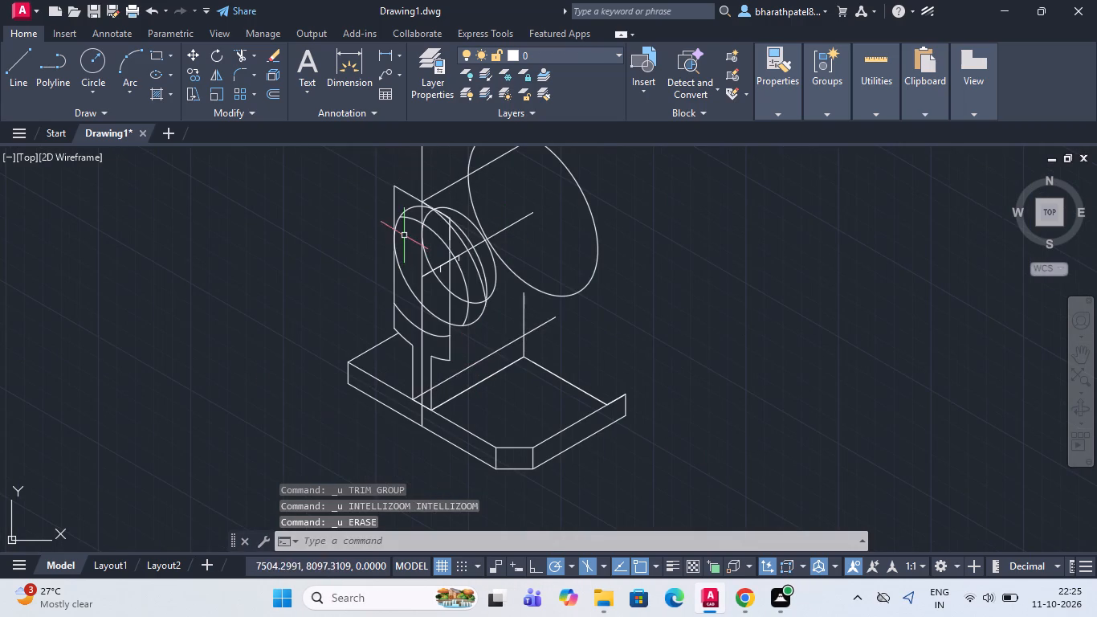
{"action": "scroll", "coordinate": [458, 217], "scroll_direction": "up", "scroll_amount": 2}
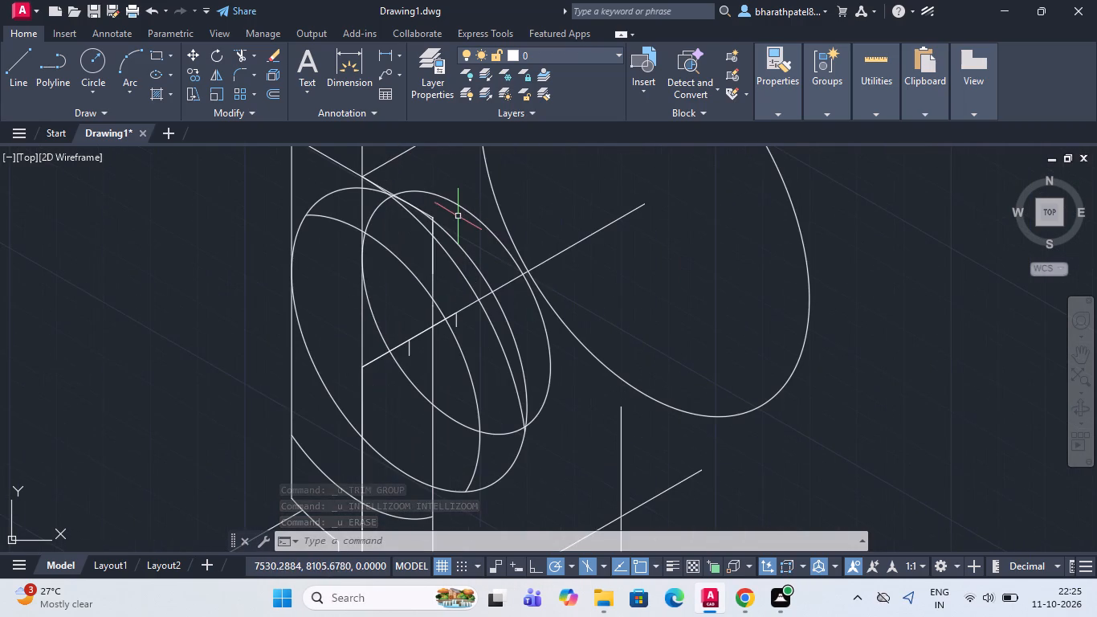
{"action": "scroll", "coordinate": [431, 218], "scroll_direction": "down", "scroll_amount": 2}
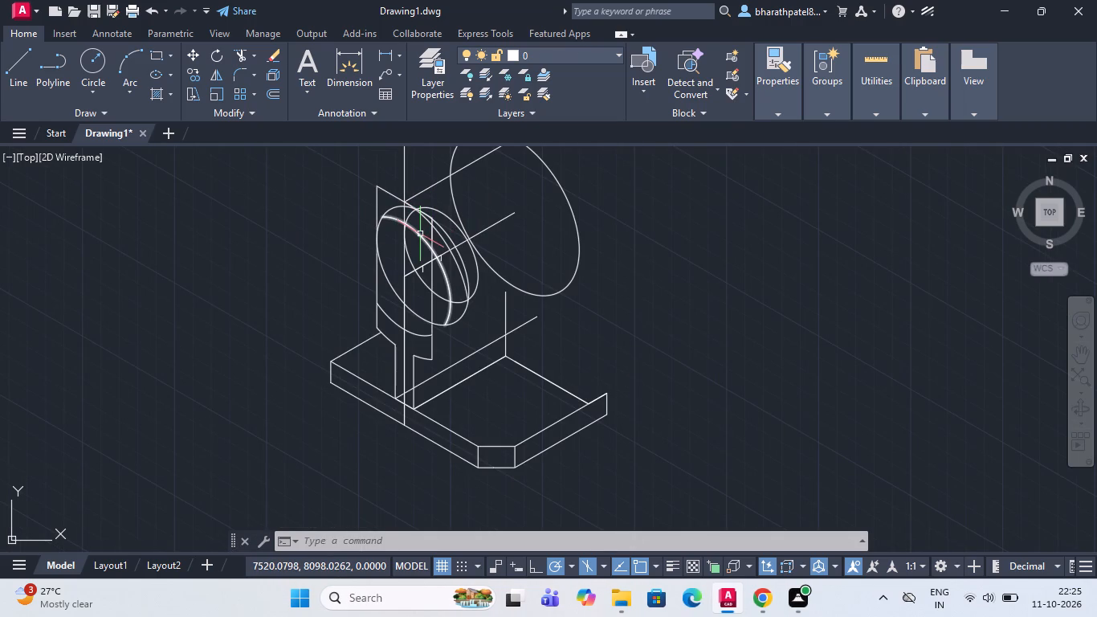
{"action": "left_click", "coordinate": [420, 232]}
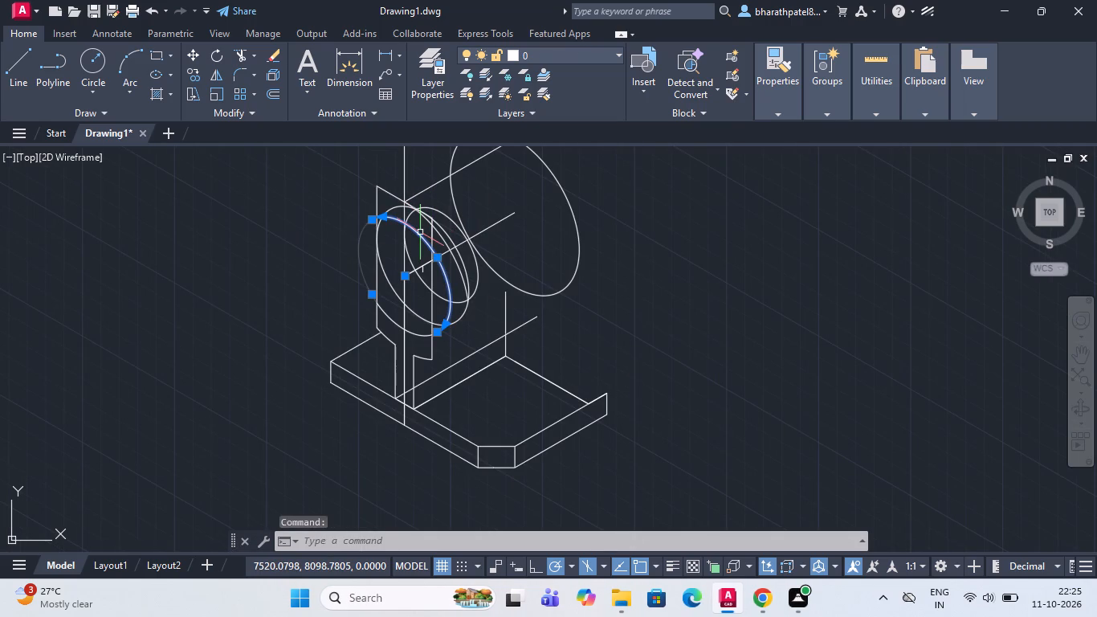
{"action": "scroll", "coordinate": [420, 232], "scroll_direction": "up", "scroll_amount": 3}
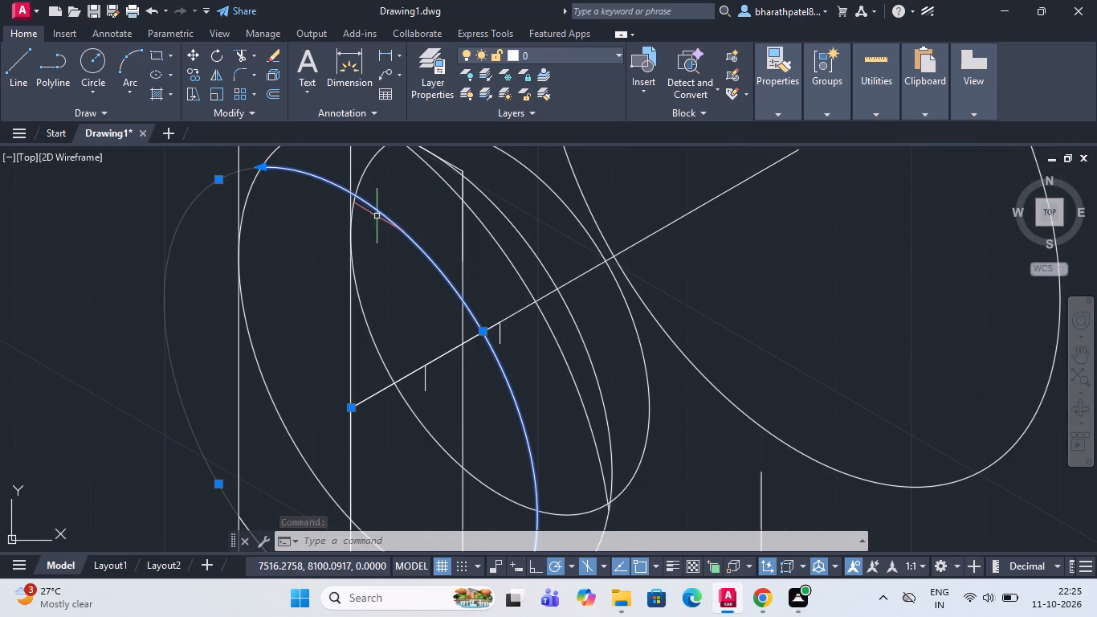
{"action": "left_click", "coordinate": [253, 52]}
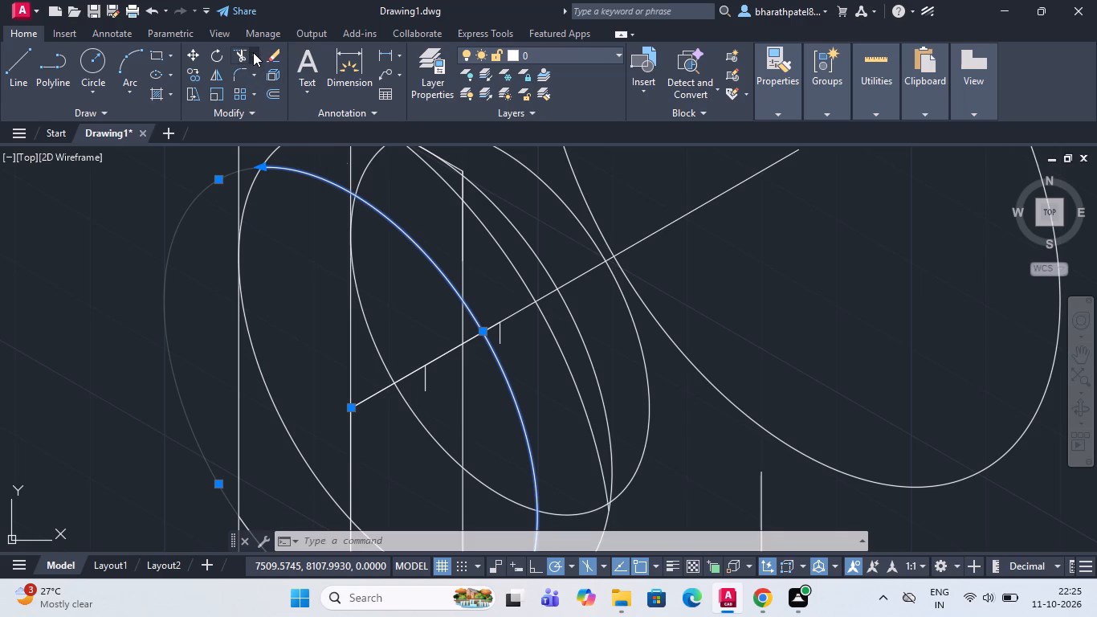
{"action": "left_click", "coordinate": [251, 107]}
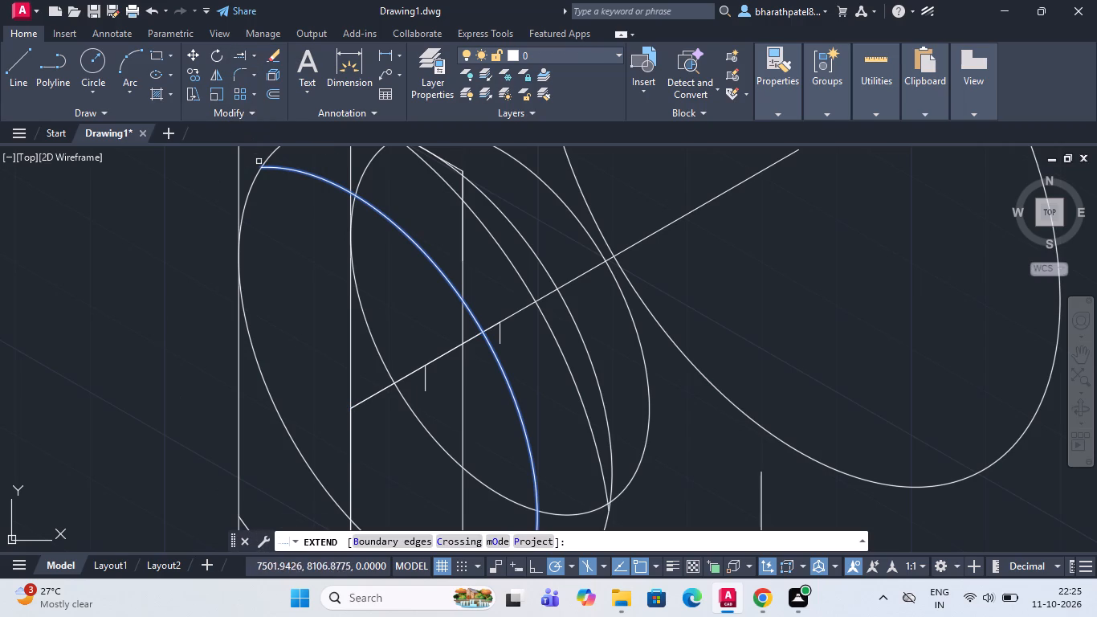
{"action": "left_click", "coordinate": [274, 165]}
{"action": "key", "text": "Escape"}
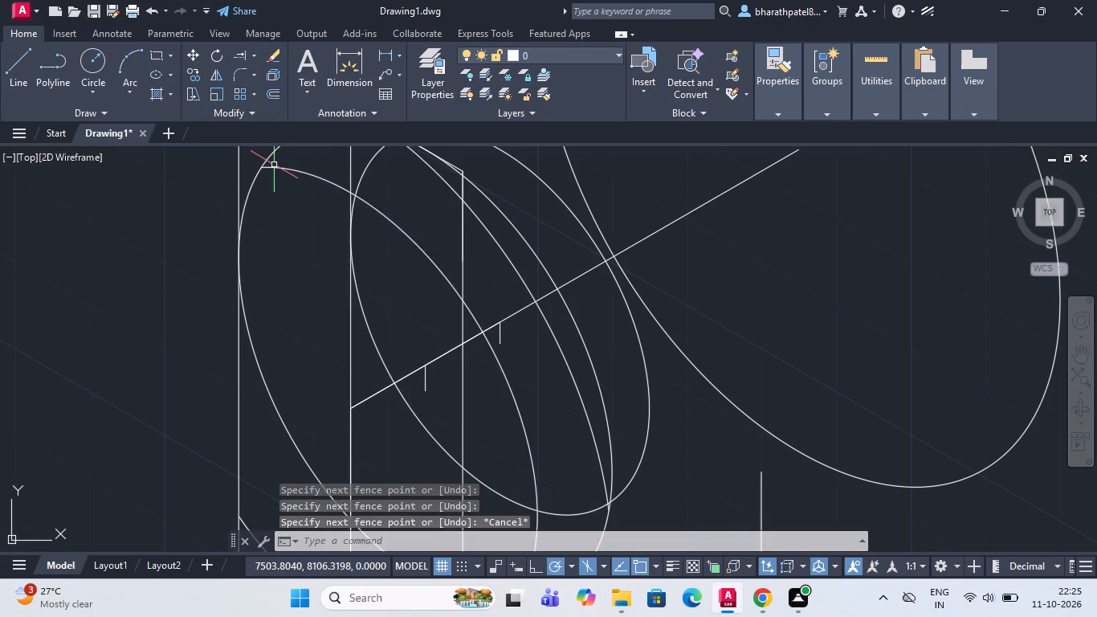
Extend both ends of the front radius-25 isocircle arc, past the raised part's left vertical and down to its right vertical, closing the outline.
{"action": "left_click", "coordinate": [236, 50]}
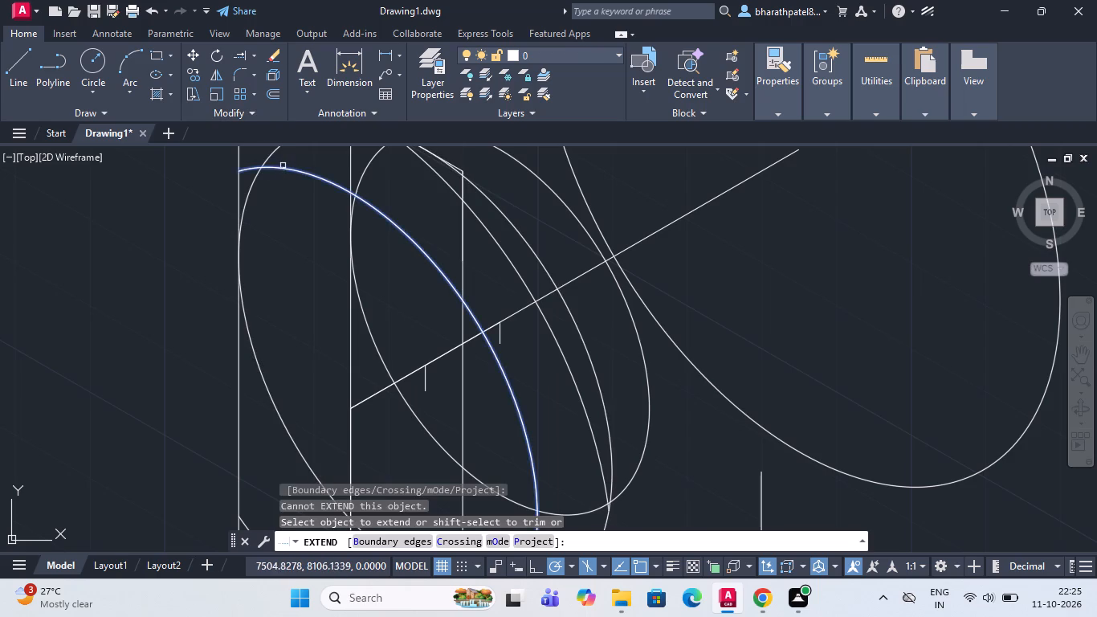
{"action": "left_click", "coordinate": [283, 165]}
{"action": "left_click", "coordinate": [283, 171]}
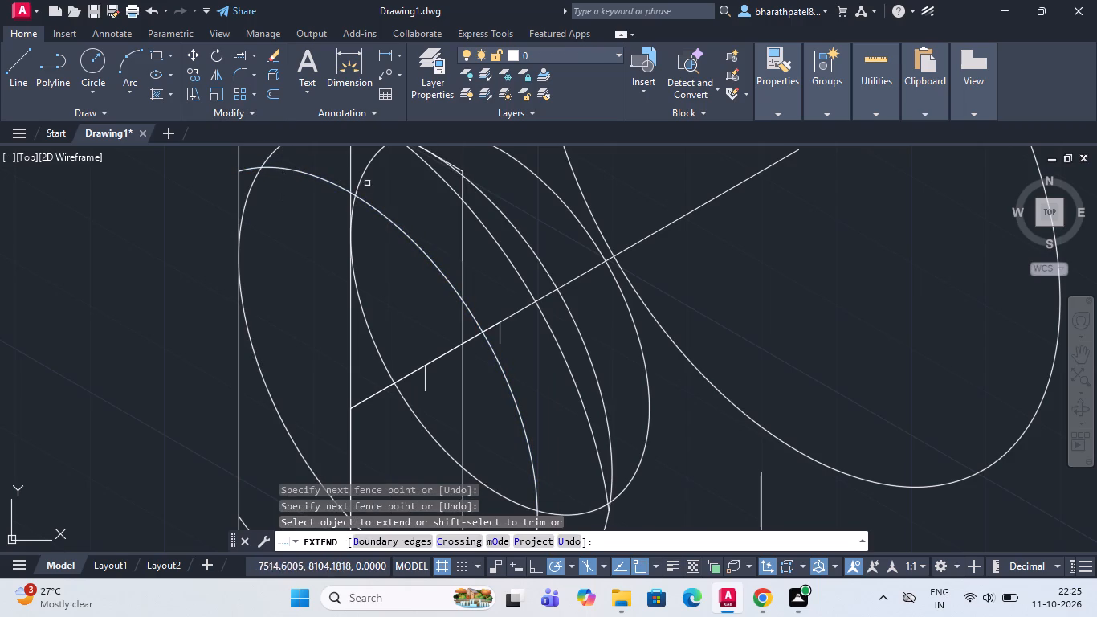
{"action": "scroll", "coordinate": [359, 188], "scroll_direction": "down", "scroll_amount": 3}
{"action": "scroll", "coordinate": [336, 170], "scroll_direction": "up", "scroll_amount": 2}
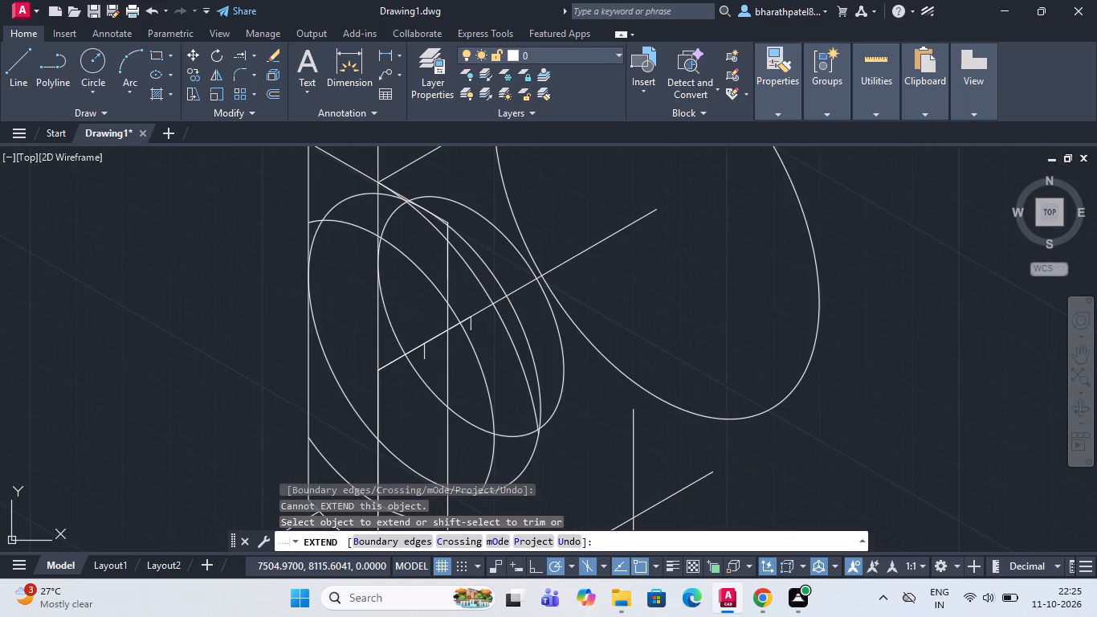
{"action": "left_click", "coordinate": [317, 220]}
{"action": "scroll", "coordinate": [317, 218], "scroll_direction": "down", "scroll_amount": 2}
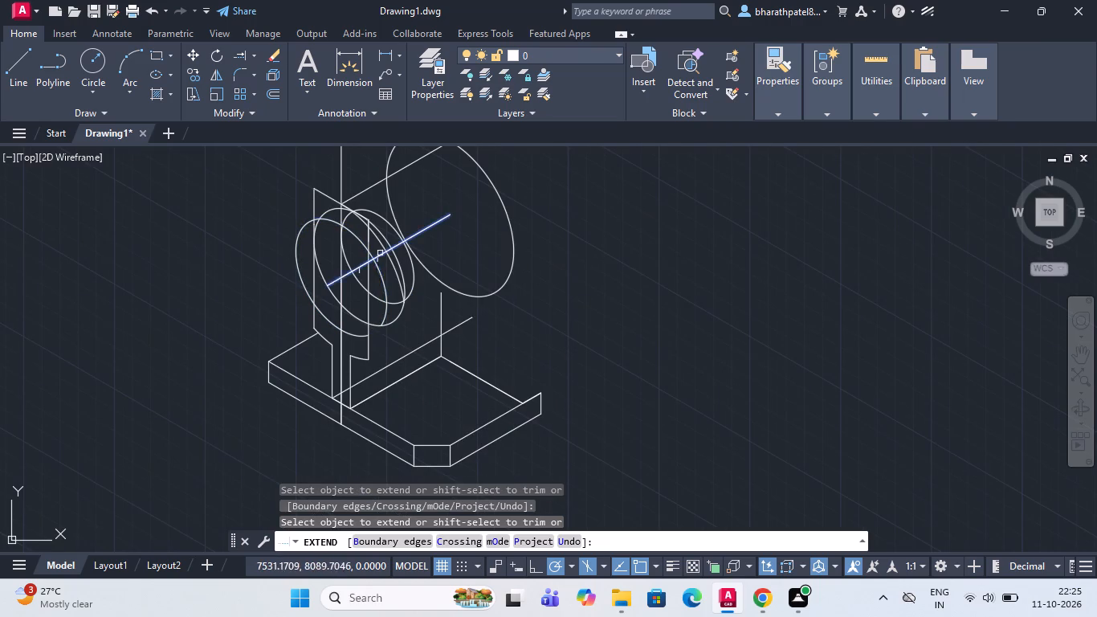
{"action": "left_click", "coordinate": [386, 316]}
{"action": "scroll", "coordinate": [389, 349], "scroll_direction": "down", "scroll_amount": 1}
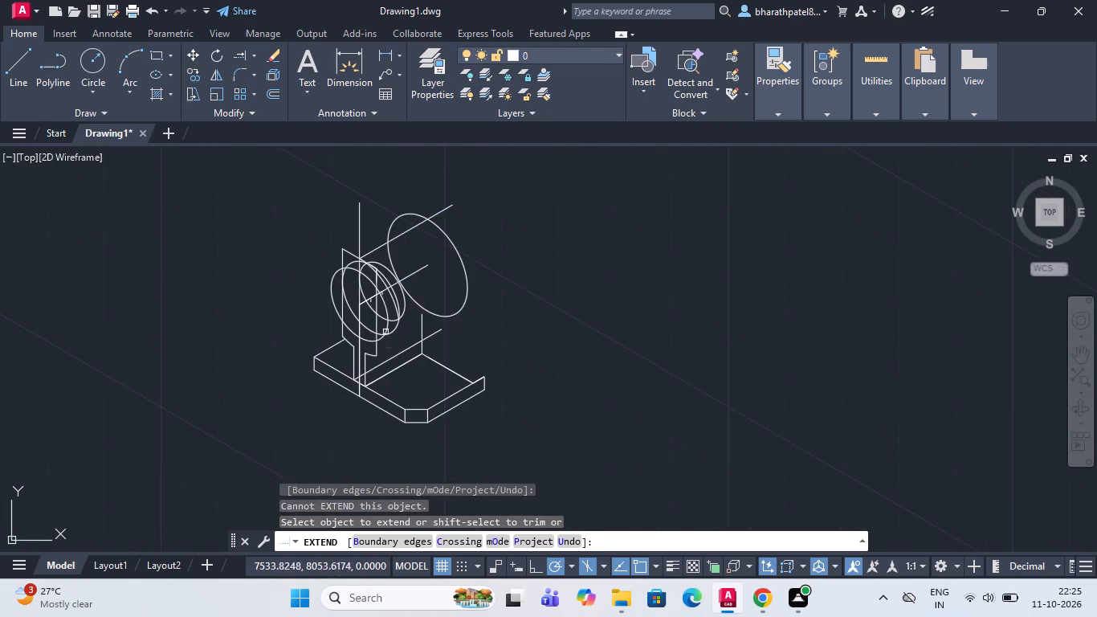
{"action": "scroll", "coordinate": [385, 330], "scroll_direction": "up", "scroll_amount": 3}
{"action": "scroll", "coordinate": [383, 392], "scroll_direction": "down", "scroll_amount": 1}
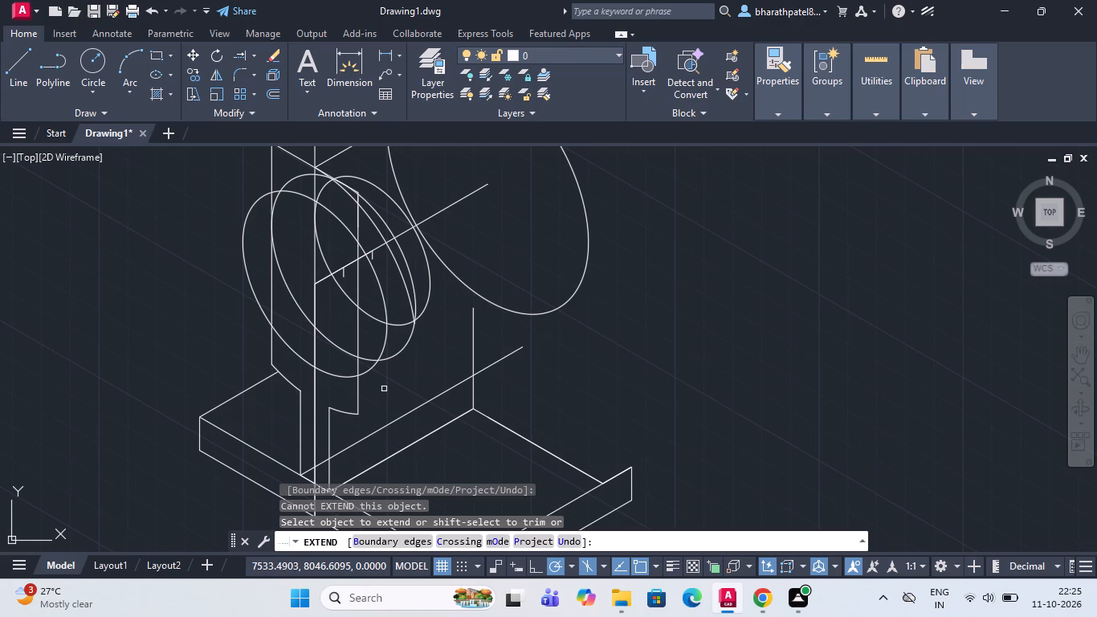
Draw a 30° line rearward from the lower end of the raised part's right vertical, where it meets the radius-35 arc.
{"action": "scroll", "coordinate": [373, 386], "scroll_direction": "up", "scroll_amount": 2}
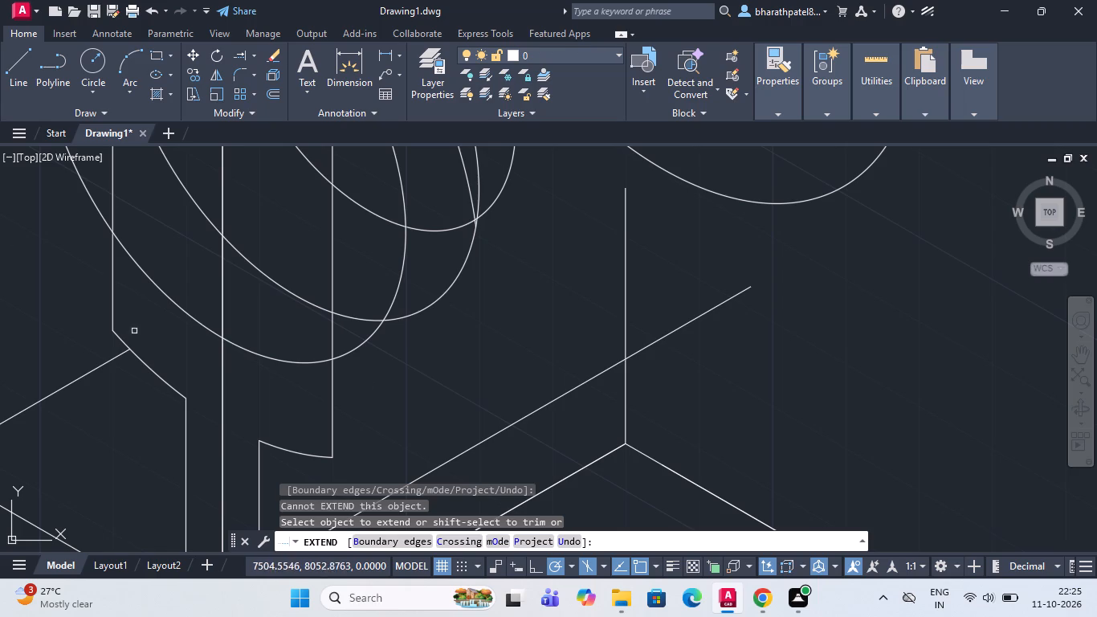
{"action": "left_click_drag", "start_coordinate": [21, 62], "coordinate": [20, 70]}
{"action": "scroll", "coordinate": [358, 460], "scroll_direction": "down", "scroll_amount": 2}
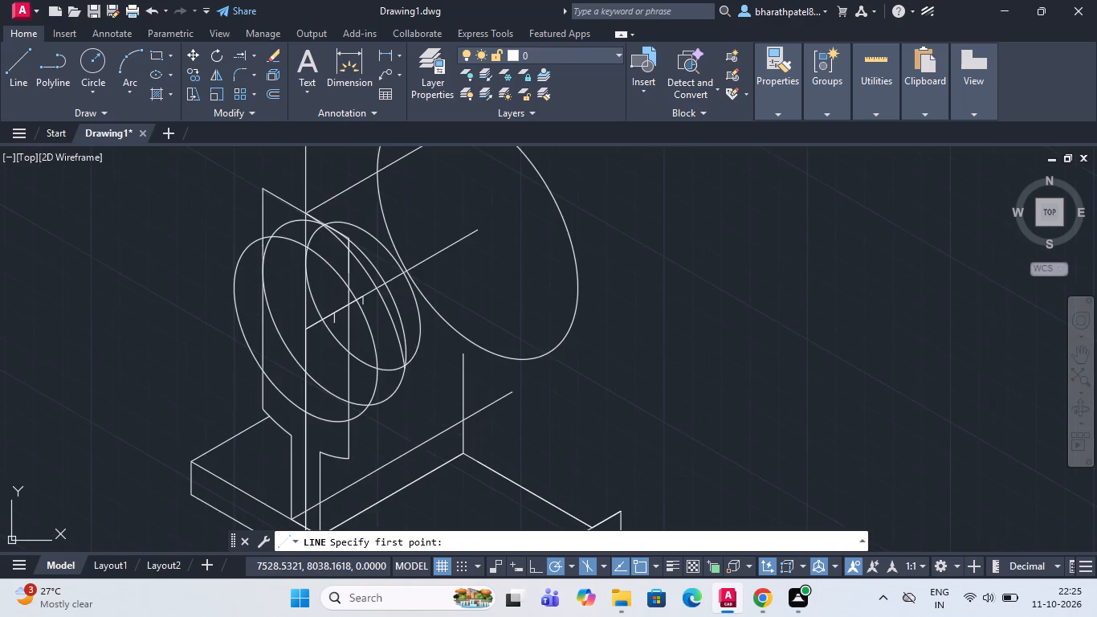
{"action": "scroll", "coordinate": [354, 464], "scroll_direction": "up", "scroll_amount": 2}
{"action": "left_click", "coordinate": [341, 452]}
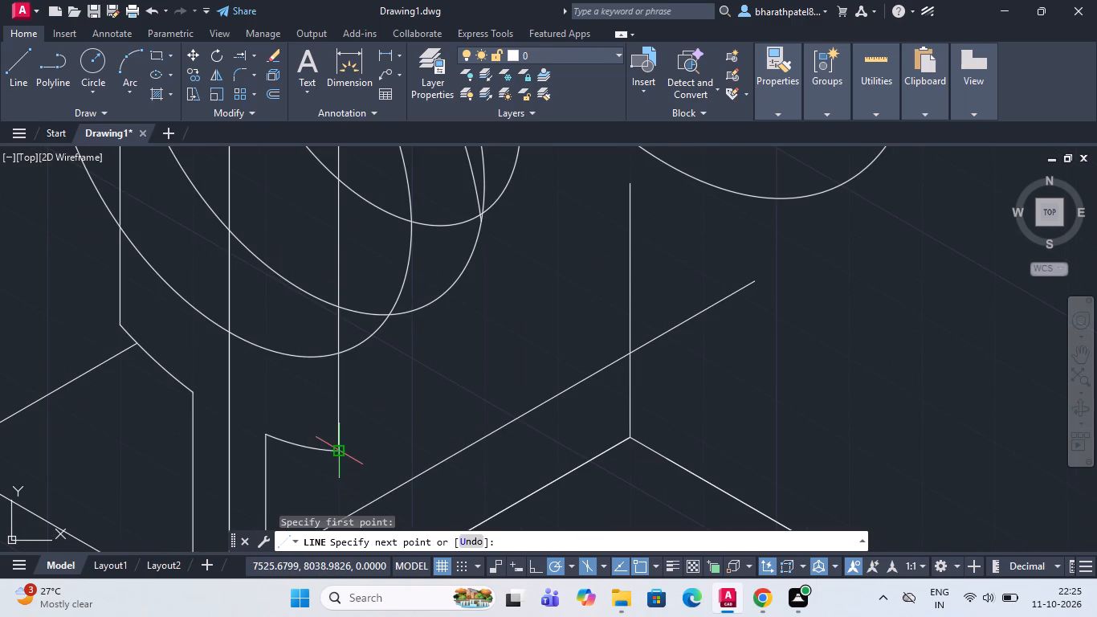
{"action": "left_click", "coordinate": [691, 249]}
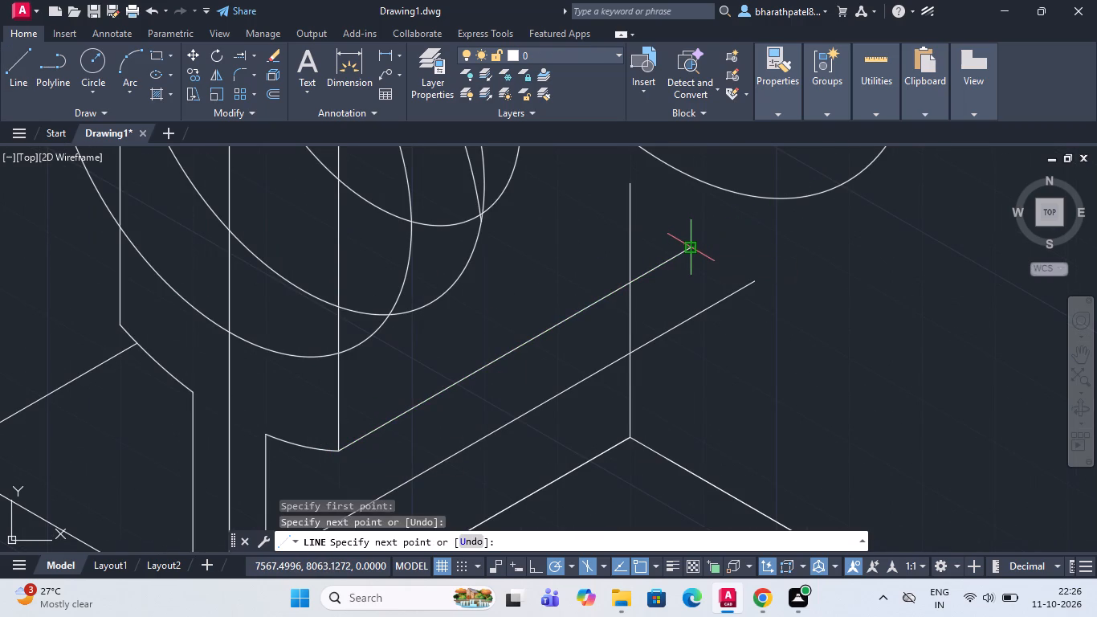
{"action": "key", "text": "Escape"}
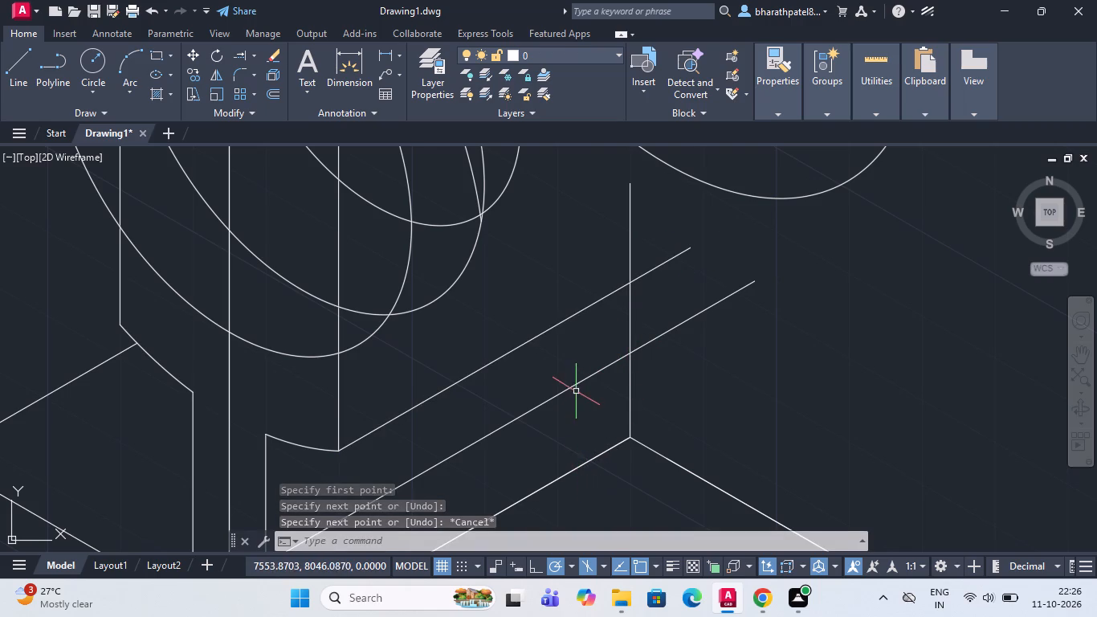
Erase the lower parallel 30° line that runs from the foot of the raised part past the rear vertical.
{"action": "scroll", "coordinate": [576, 391], "scroll_direction": "down", "scroll_amount": 2}
{"action": "scroll", "coordinate": [546, 444], "scroll_direction": "up", "scroll_amount": 1}
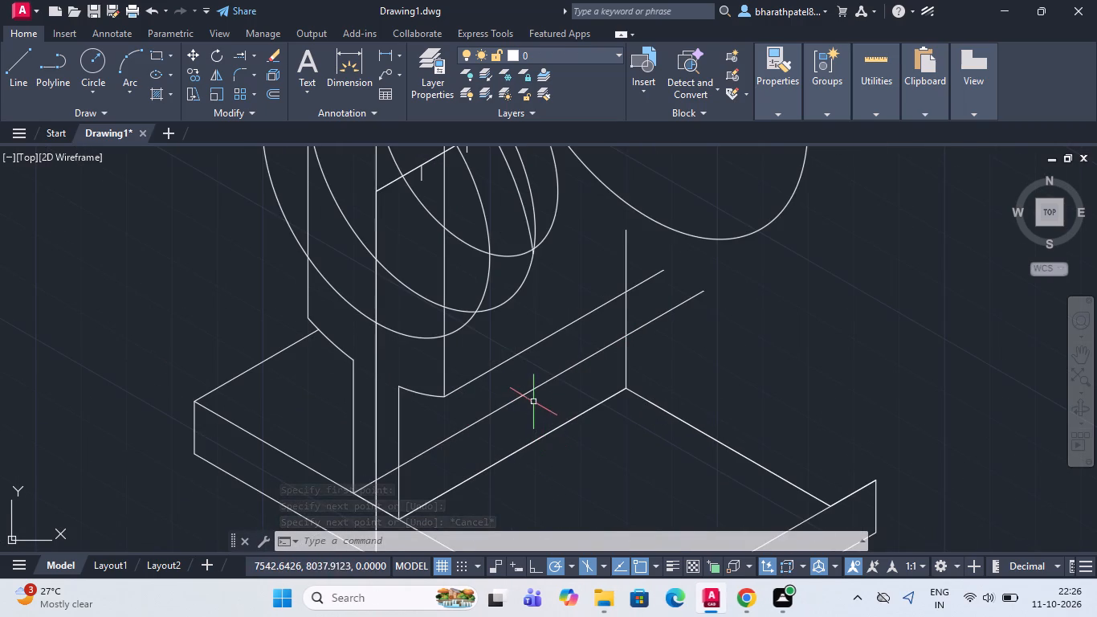
{"action": "left_click", "coordinate": [532, 390]}
{"action": "key", "text": "Delete"}
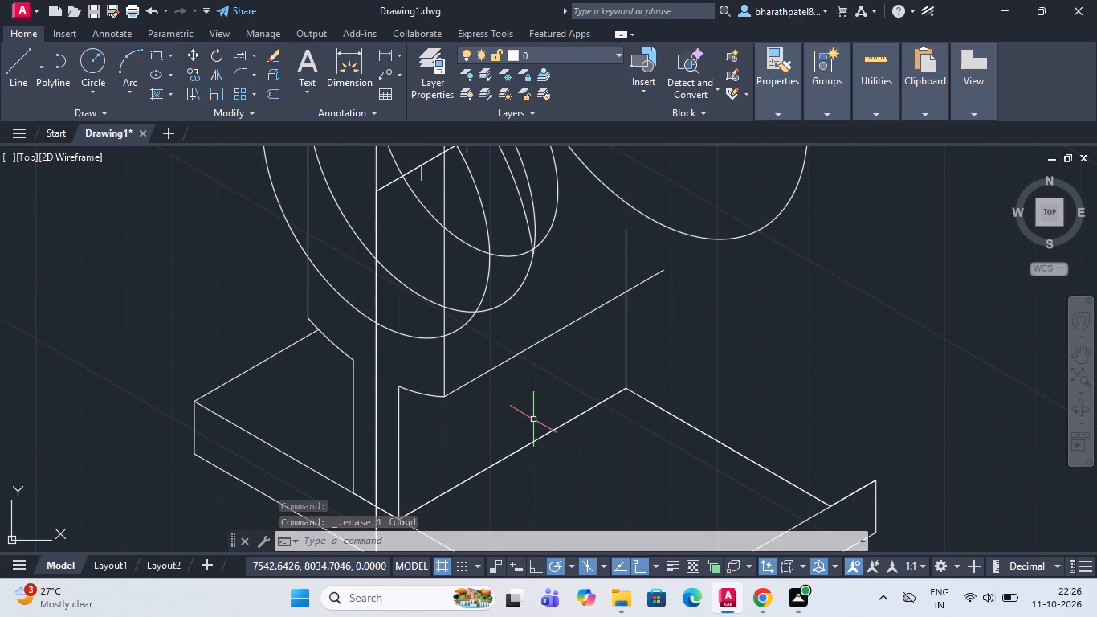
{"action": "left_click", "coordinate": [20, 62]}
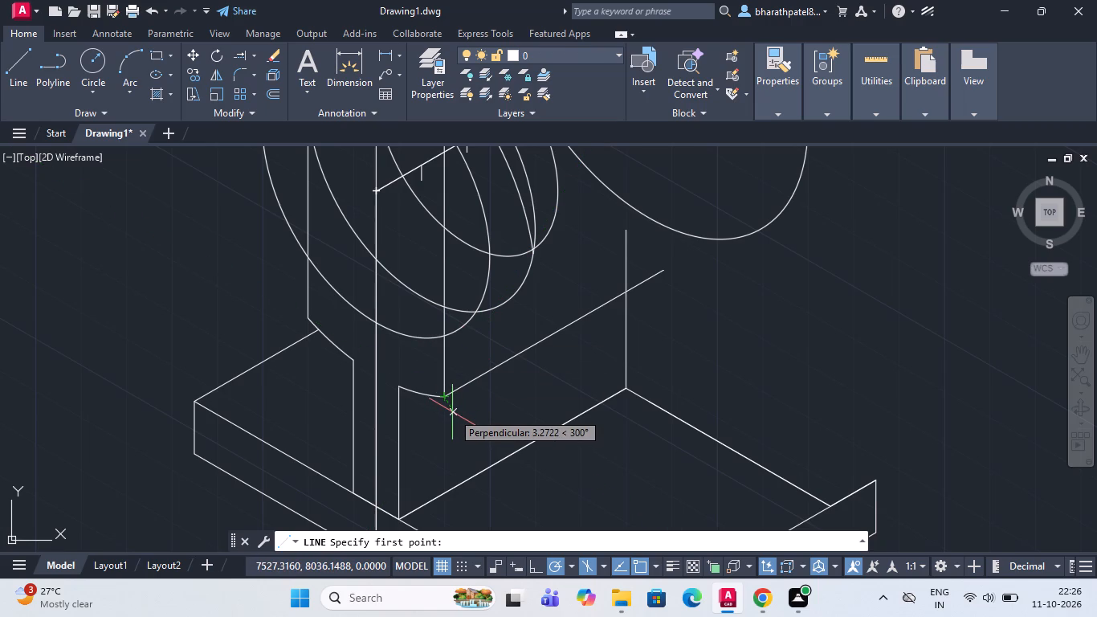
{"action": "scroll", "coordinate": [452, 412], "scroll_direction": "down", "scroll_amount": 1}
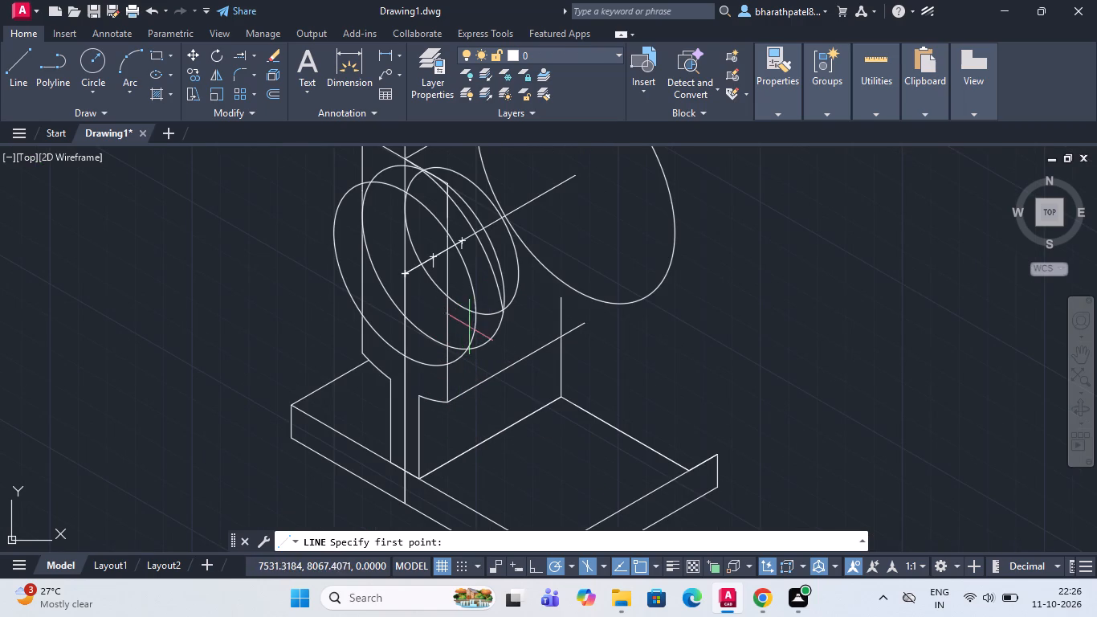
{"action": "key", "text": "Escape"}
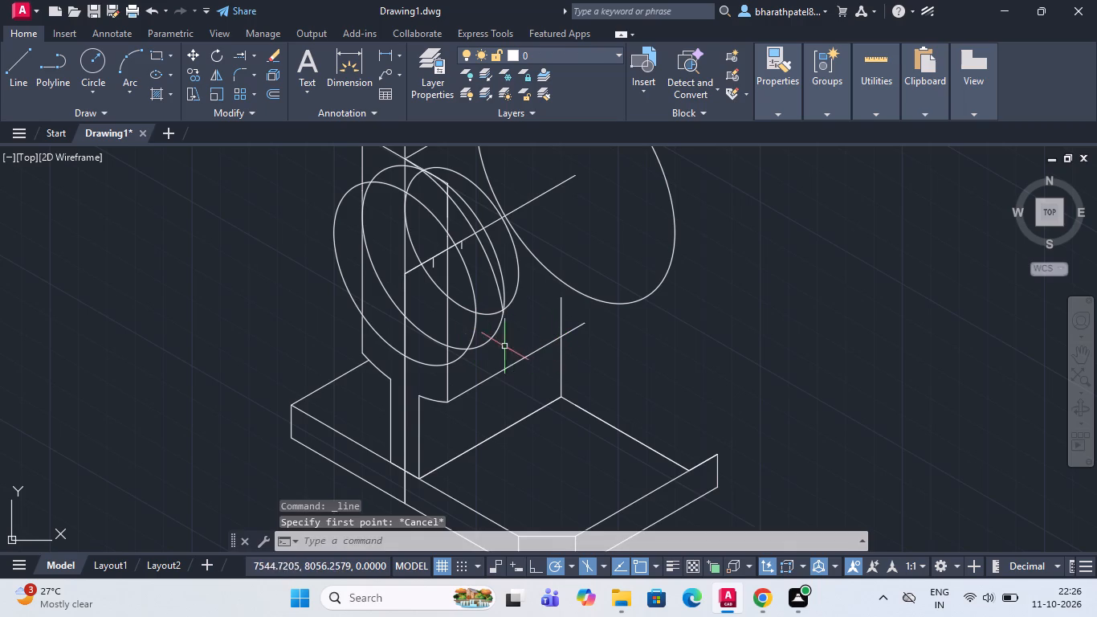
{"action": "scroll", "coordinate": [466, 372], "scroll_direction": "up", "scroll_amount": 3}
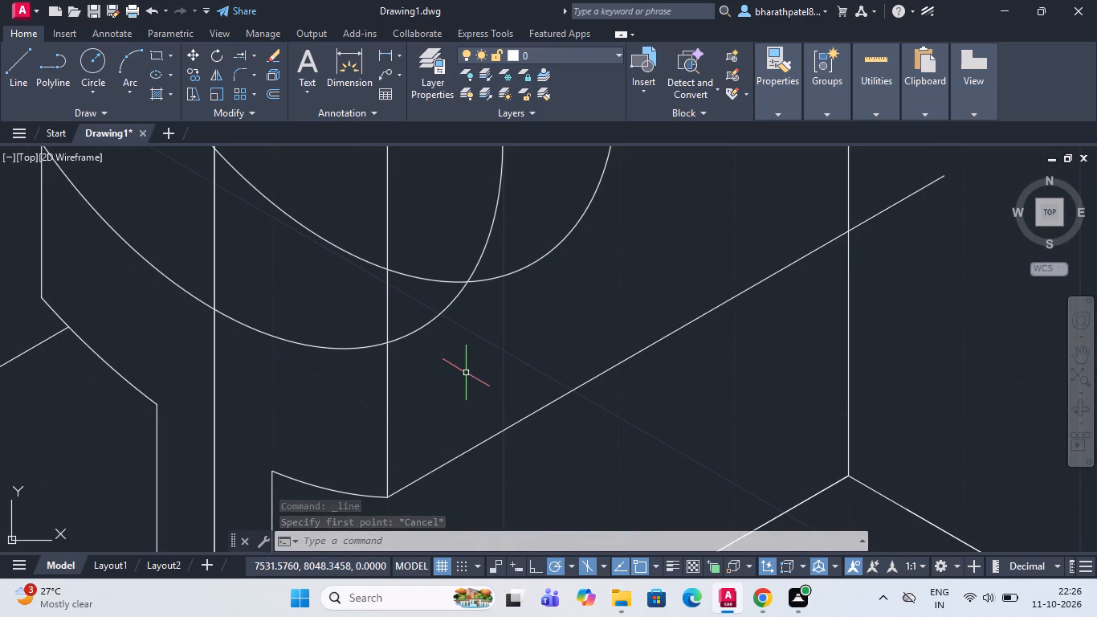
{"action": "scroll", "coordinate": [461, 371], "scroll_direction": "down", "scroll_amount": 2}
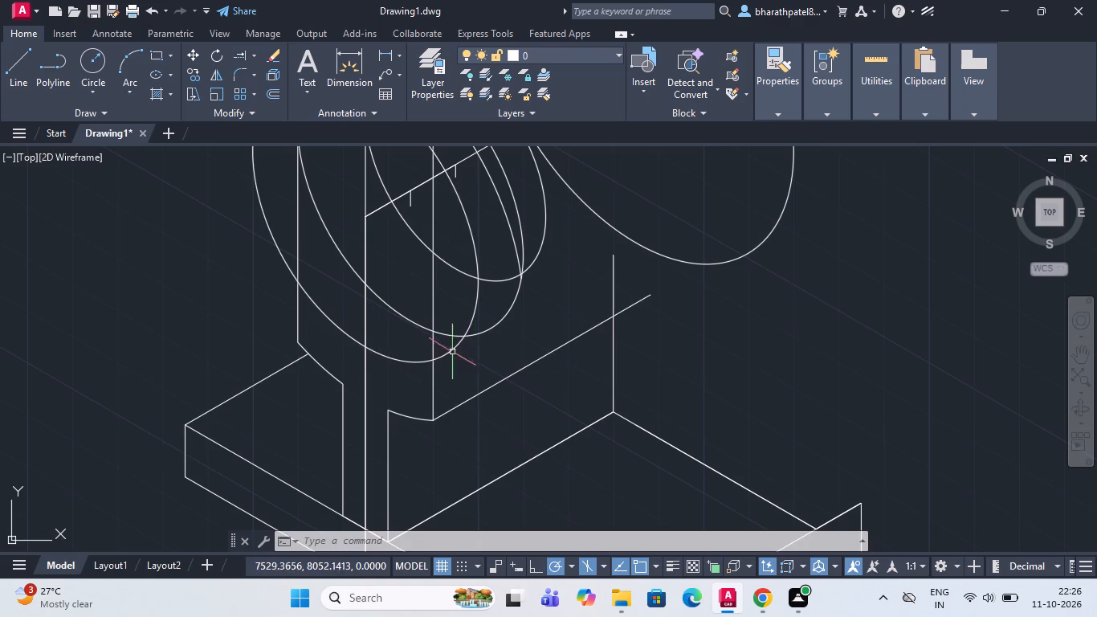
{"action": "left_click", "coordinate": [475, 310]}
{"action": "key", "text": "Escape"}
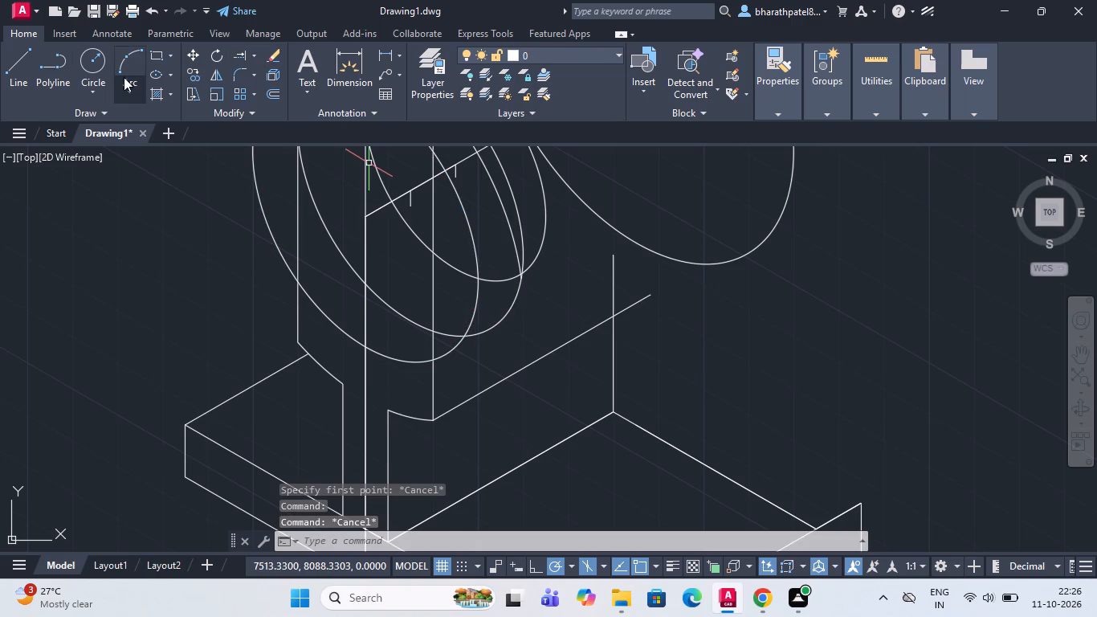
Trim the front radius-25 isocircle from the raised part's right vertical up to the rear radius-20 isocircle.
{"action": "left_click", "coordinate": [251, 54]}
{"action": "left_click", "coordinate": [247, 75]}
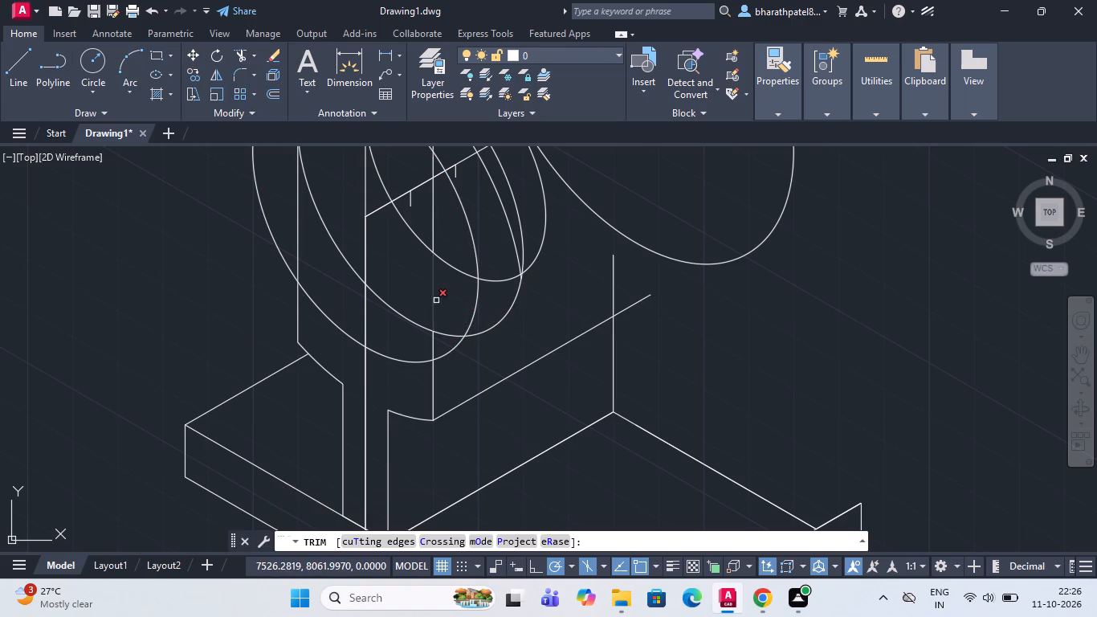
{"action": "left_click", "coordinate": [447, 354]}
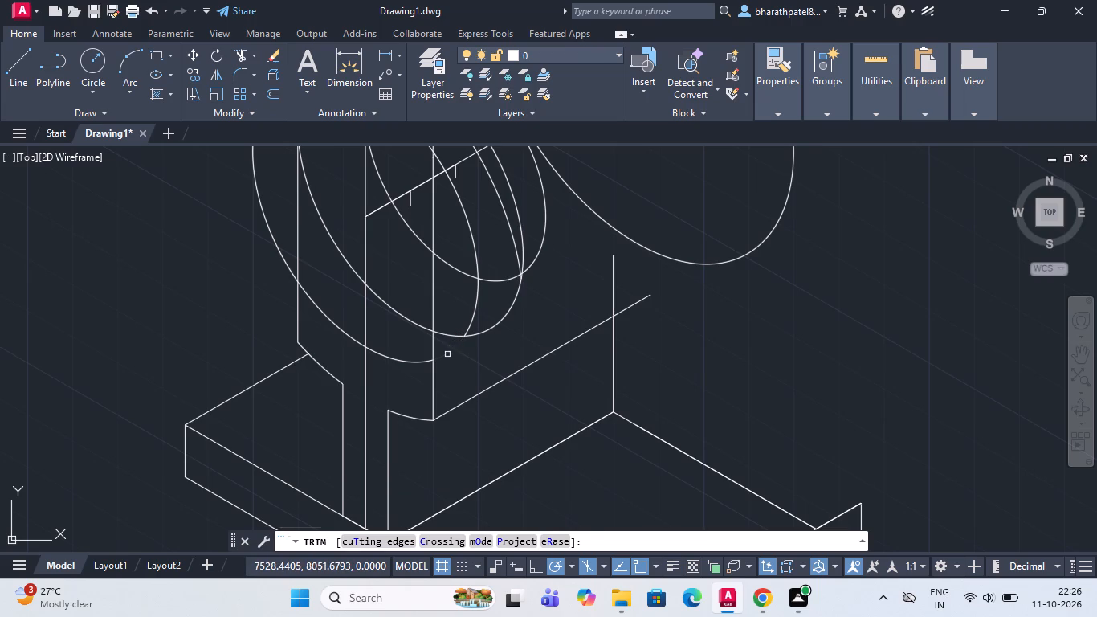
{"action": "left_click", "coordinate": [476, 308]}
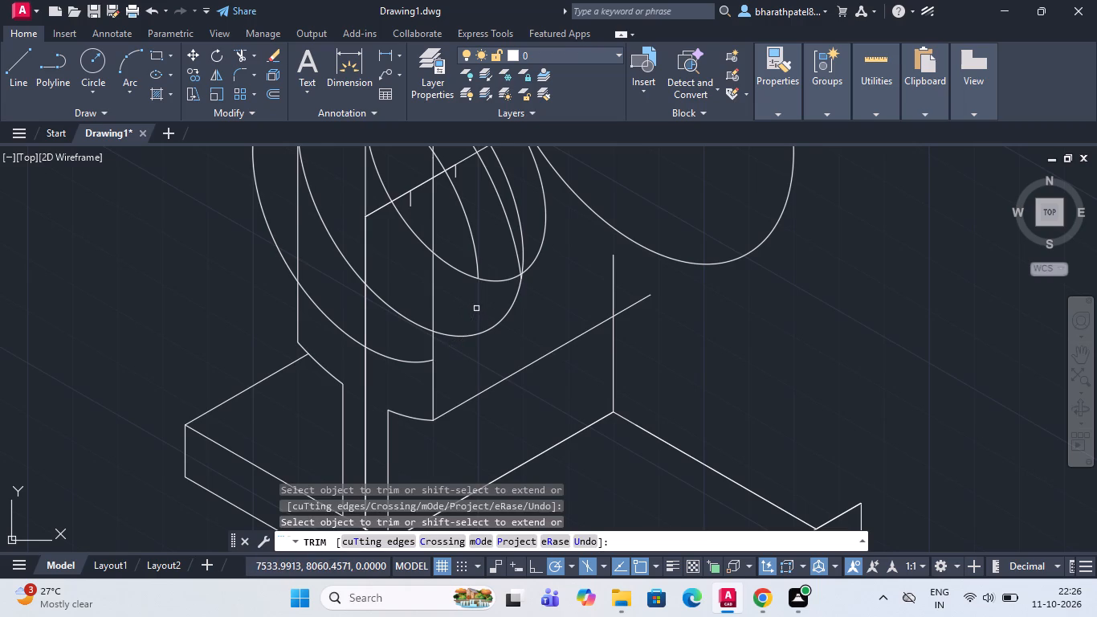
{"action": "scroll", "coordinate": [476, 308], "scroll_direction": "down", "scroll_amount": 2}
{"action": "scroll", "coordinate": [476, 308], "scroll_direction": "up", "scroll_amount": 3}
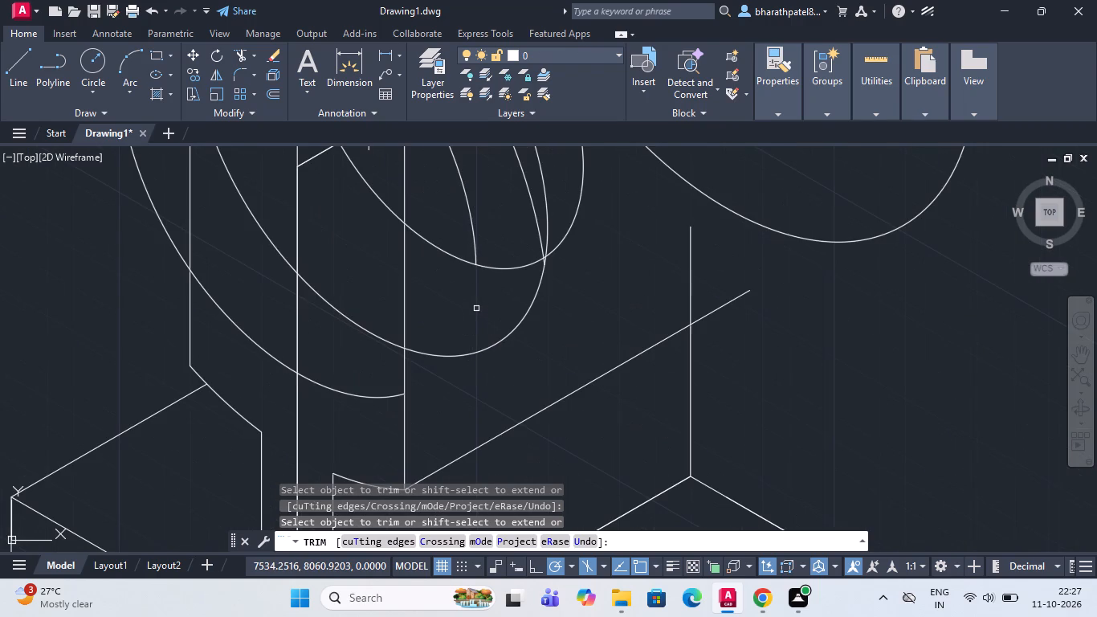
Draw a 30° line rearward from the front radius-25 arc's end on the right vertical, past the second radius-25 isocircle.
{"action": "left_click", "coordinate": [10, 64]}
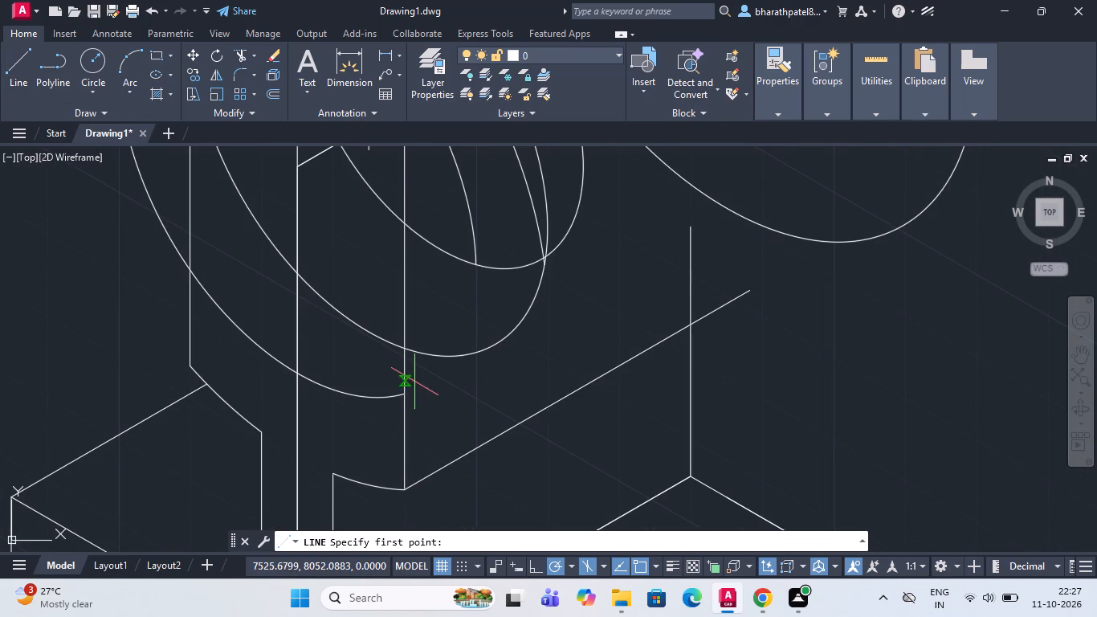
{"action": "left_click_drag", "start_coordinate": [403, 394], "coordinate": [411, 387]}
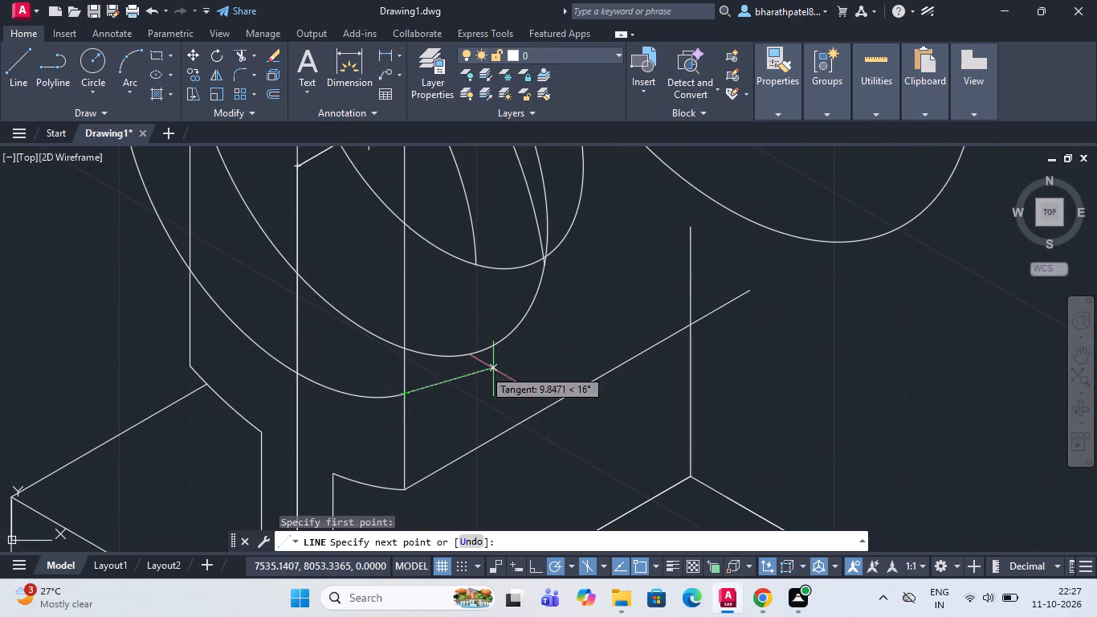
{"action": "left_click", "coordinate": [561, 296]}
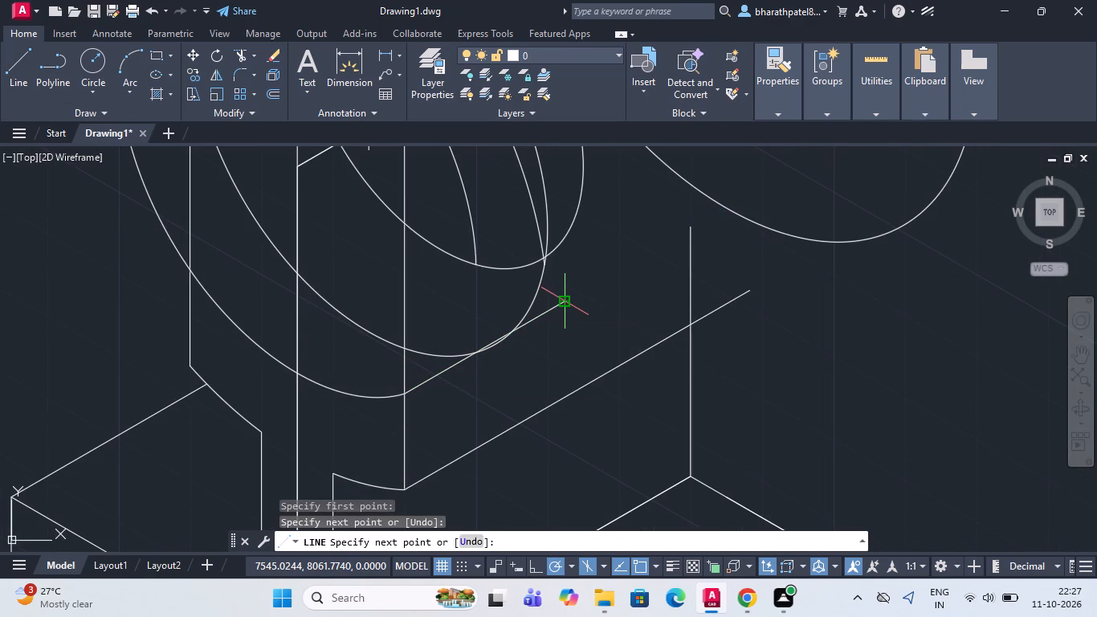
{"action": "key", "text": "Escape"}
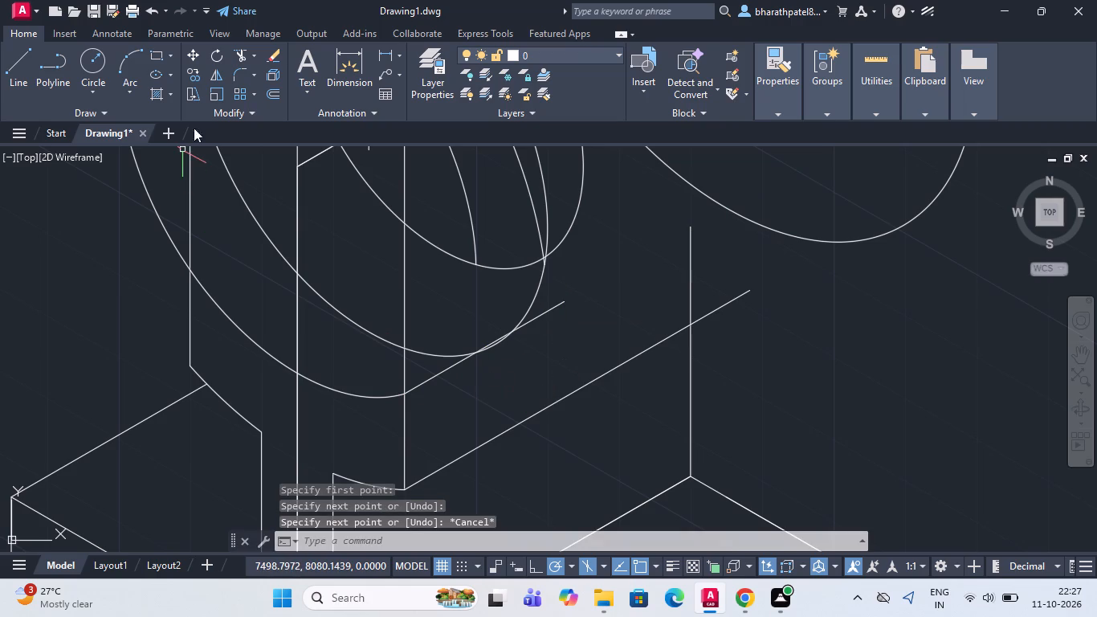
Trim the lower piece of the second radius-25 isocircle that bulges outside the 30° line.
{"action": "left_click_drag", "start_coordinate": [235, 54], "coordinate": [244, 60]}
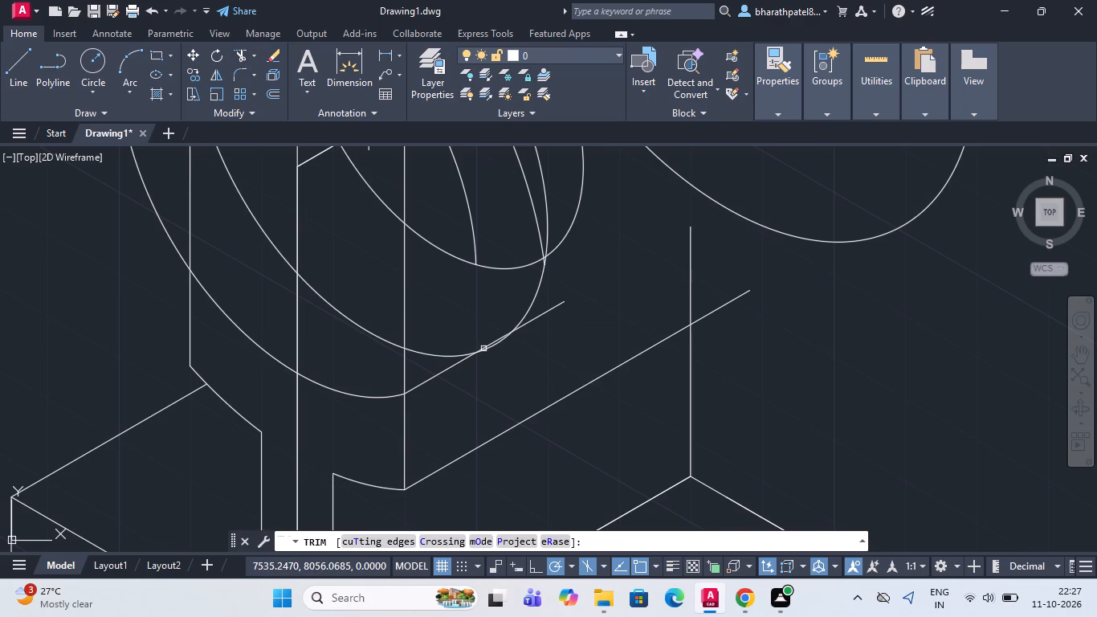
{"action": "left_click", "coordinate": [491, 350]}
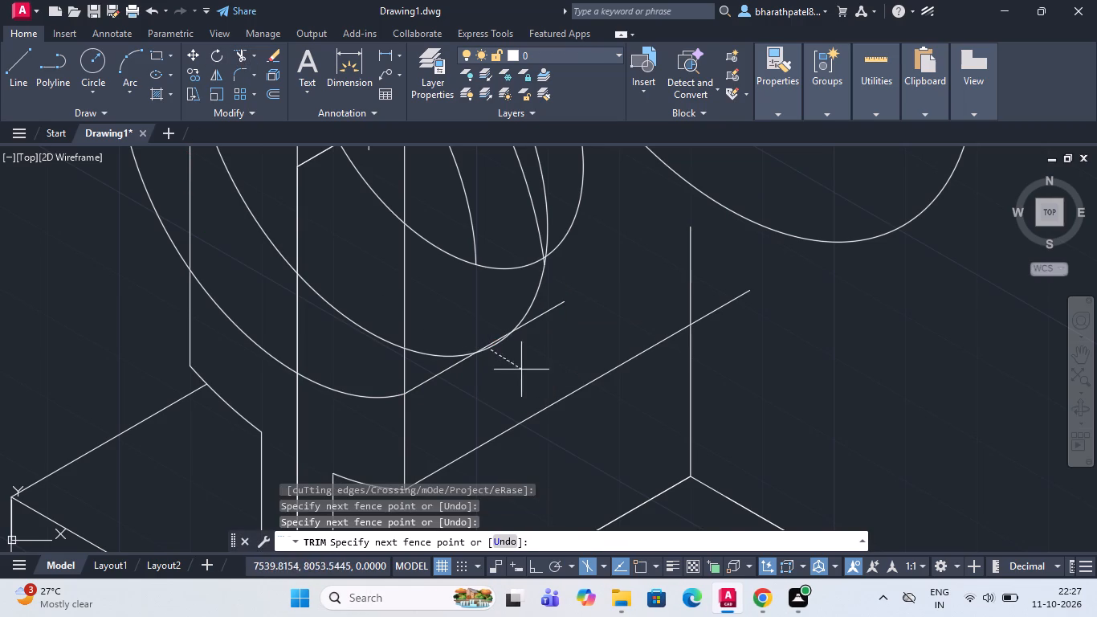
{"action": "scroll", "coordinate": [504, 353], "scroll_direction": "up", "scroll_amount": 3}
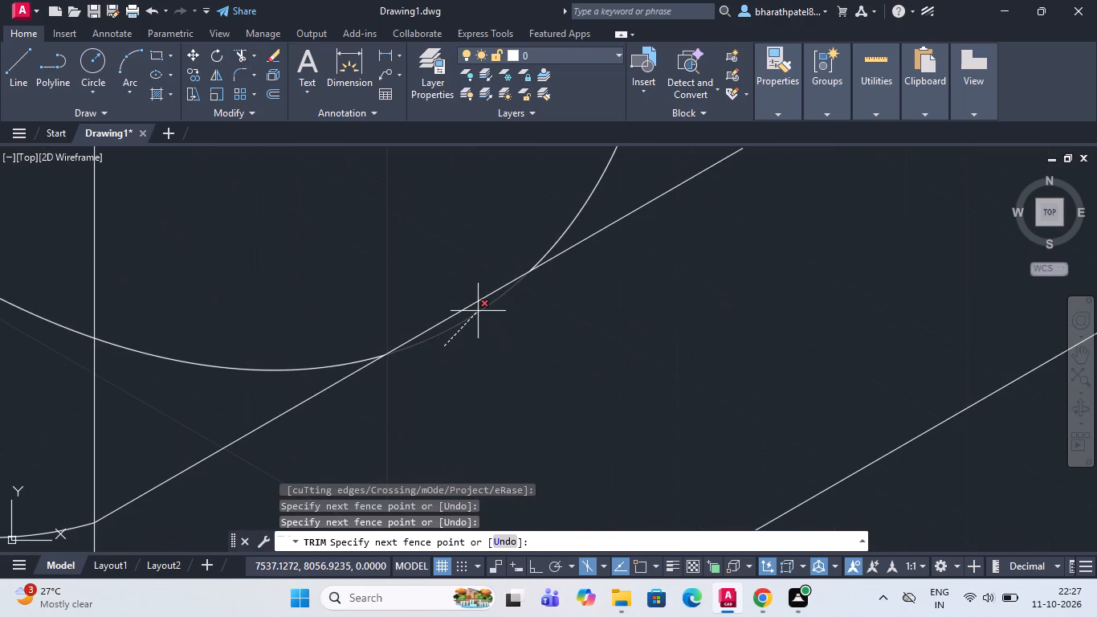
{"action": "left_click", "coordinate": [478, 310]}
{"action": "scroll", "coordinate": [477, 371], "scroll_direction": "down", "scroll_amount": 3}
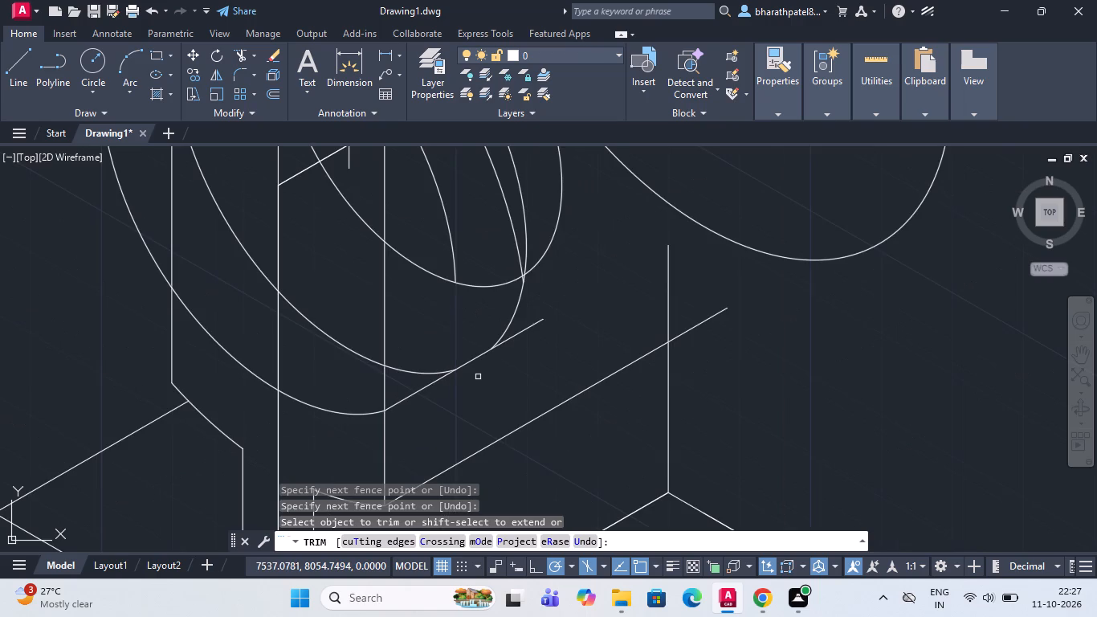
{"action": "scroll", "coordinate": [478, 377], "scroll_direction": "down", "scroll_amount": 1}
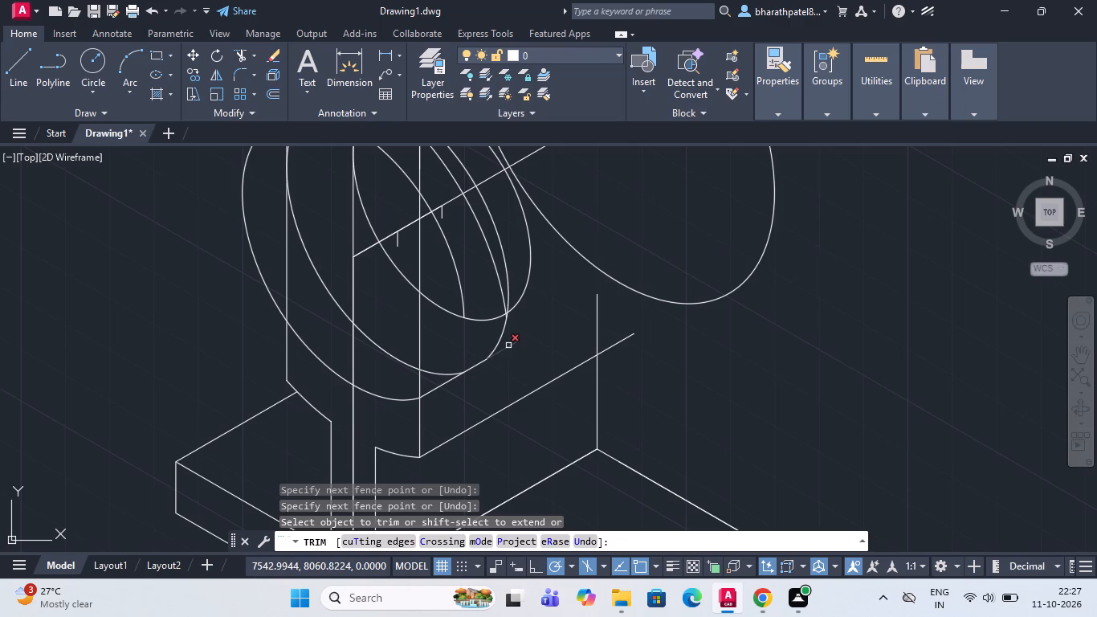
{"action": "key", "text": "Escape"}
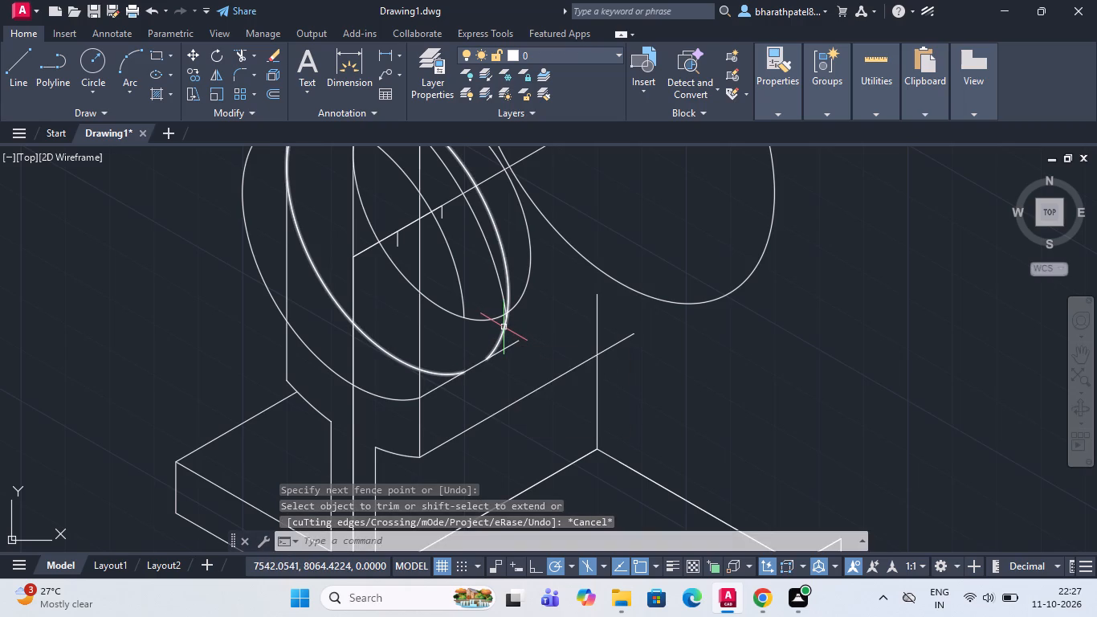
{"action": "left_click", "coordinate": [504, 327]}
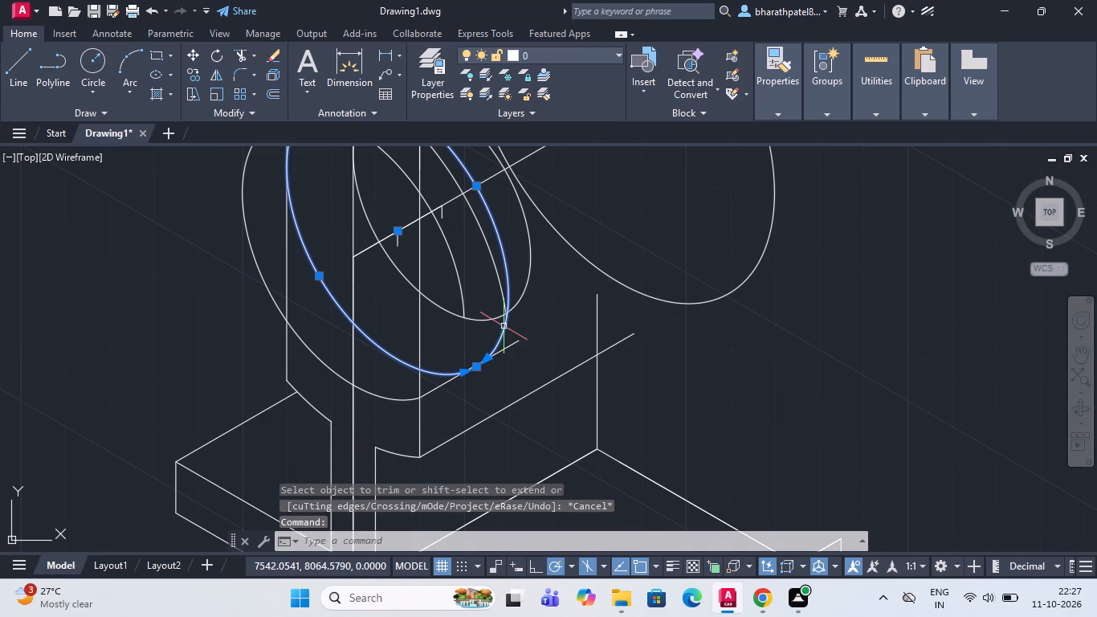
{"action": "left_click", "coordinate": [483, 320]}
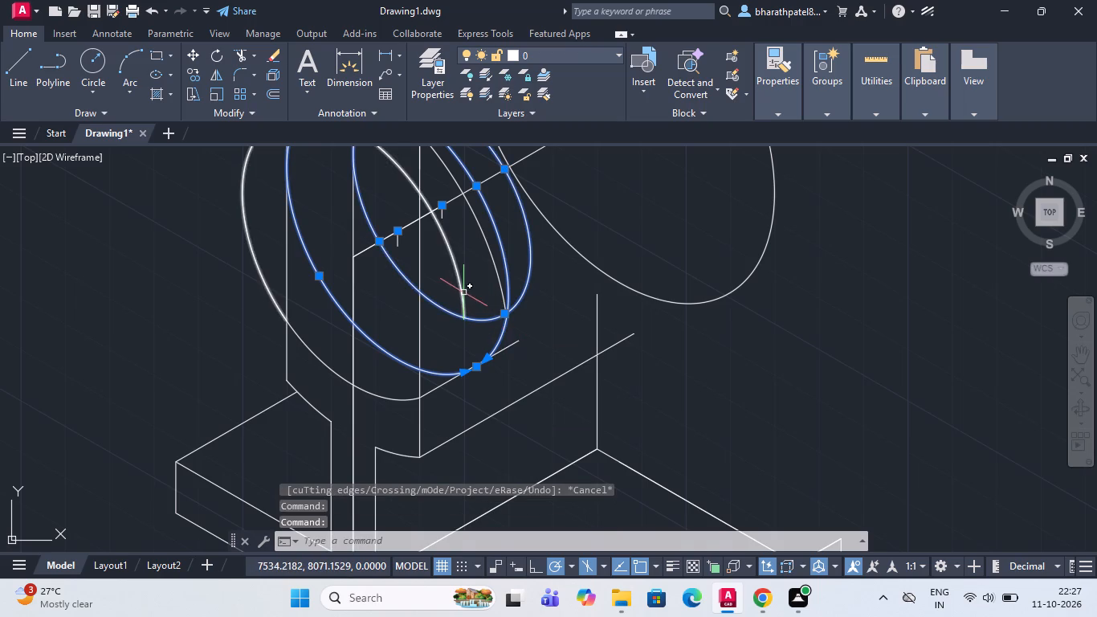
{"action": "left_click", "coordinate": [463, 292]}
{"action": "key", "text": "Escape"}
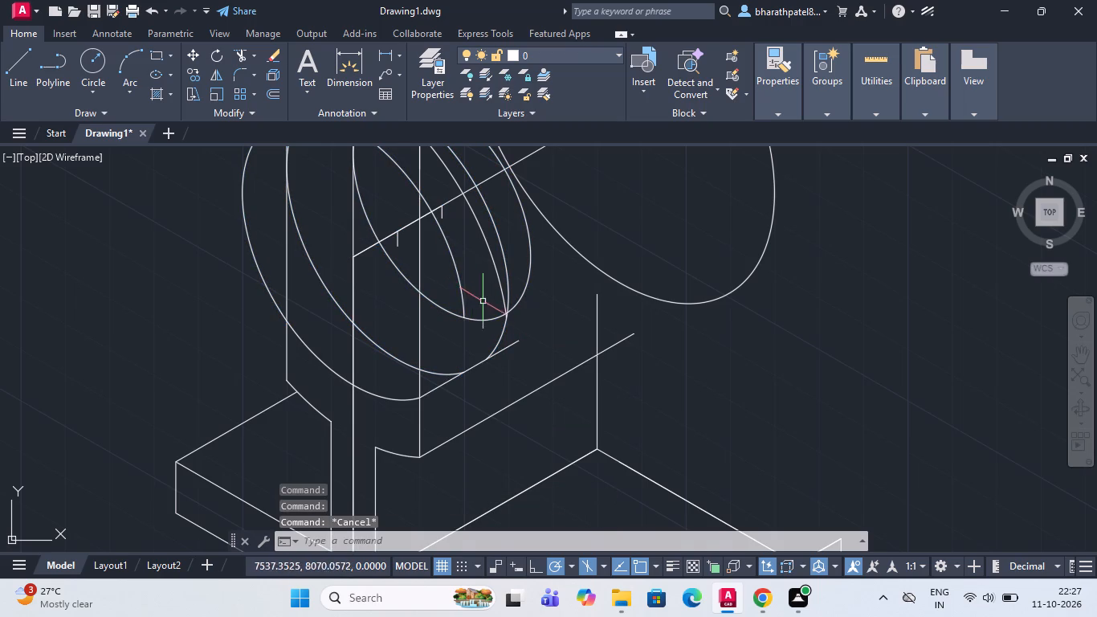
Erase the radius-25 isocircle behind the front one and the rear radius-20 isocircle.
{"action": "scroll", "coordinate": [474, 357], "scroll_direction": "down", "scroll_amount": 2}
{"action": "scroll", "coordinate": [459, 379], "scroll_direction": "up", "scroll_amount": 3}
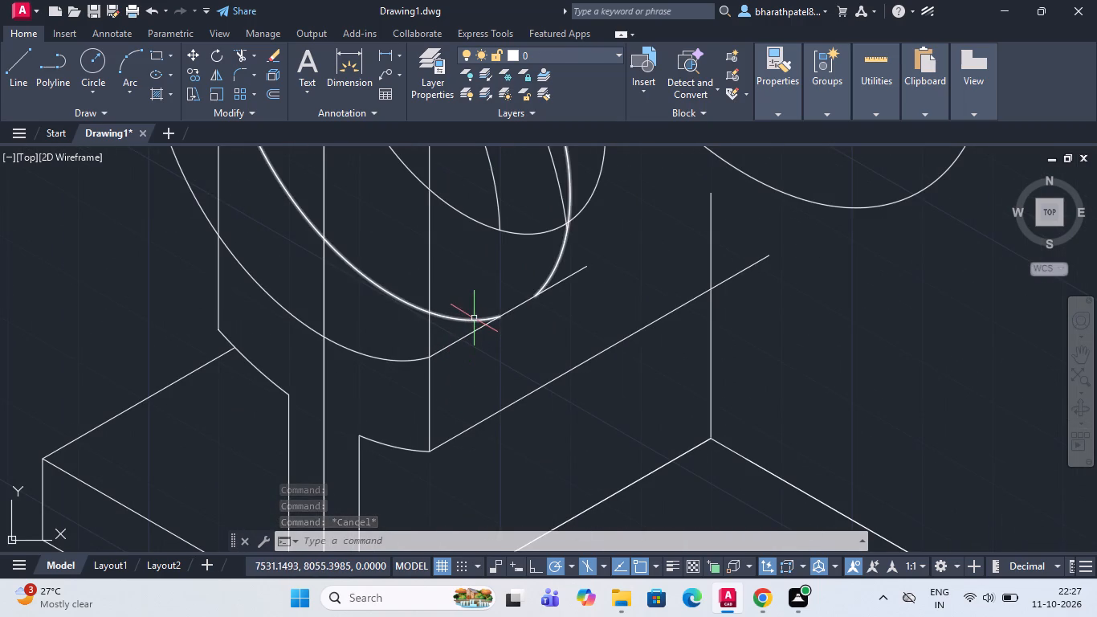
{"action": "left_click", "coordinate": [474, 318]}
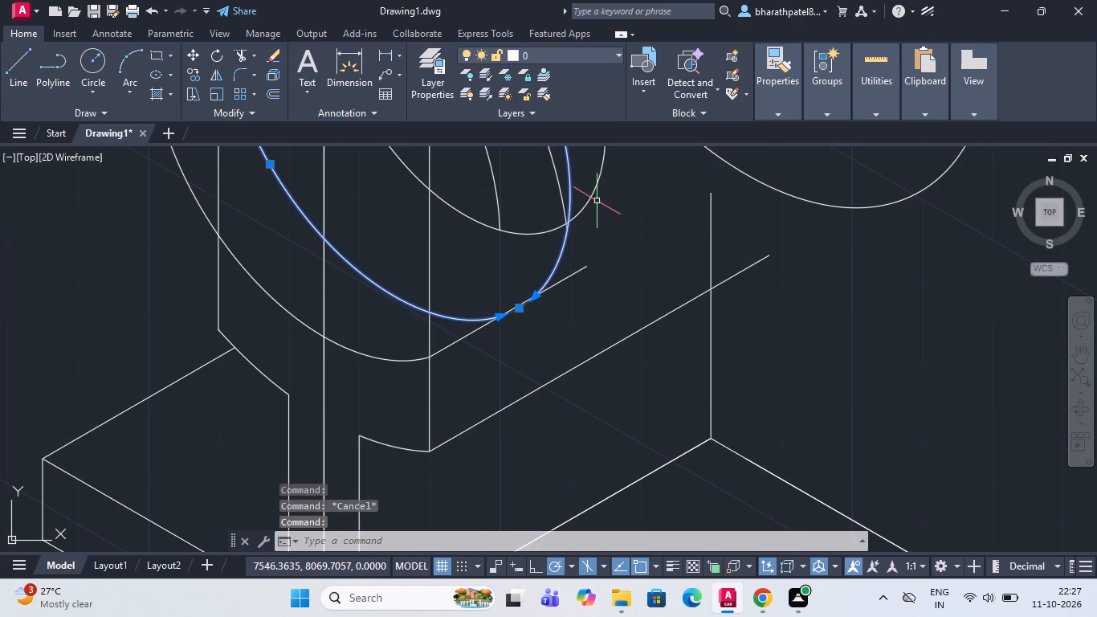
{"action": "left_click", "coordinate": [592, 194]}
{"action": "key", "text": "Delete"}
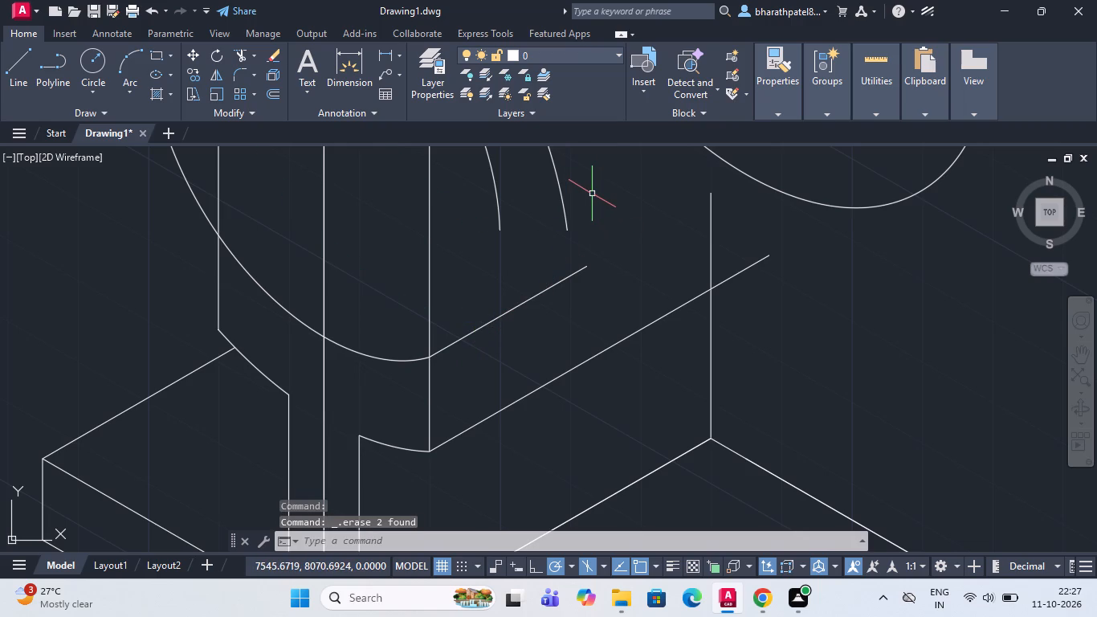
{"action": "scroll", "coordinate": [589, 194], "scroll_direction": "down", "scroll_amount": 2}
{"action": "scroll", "coordinate": [570, 261], "scroll_direction": "down", "scroll_amount": 1}
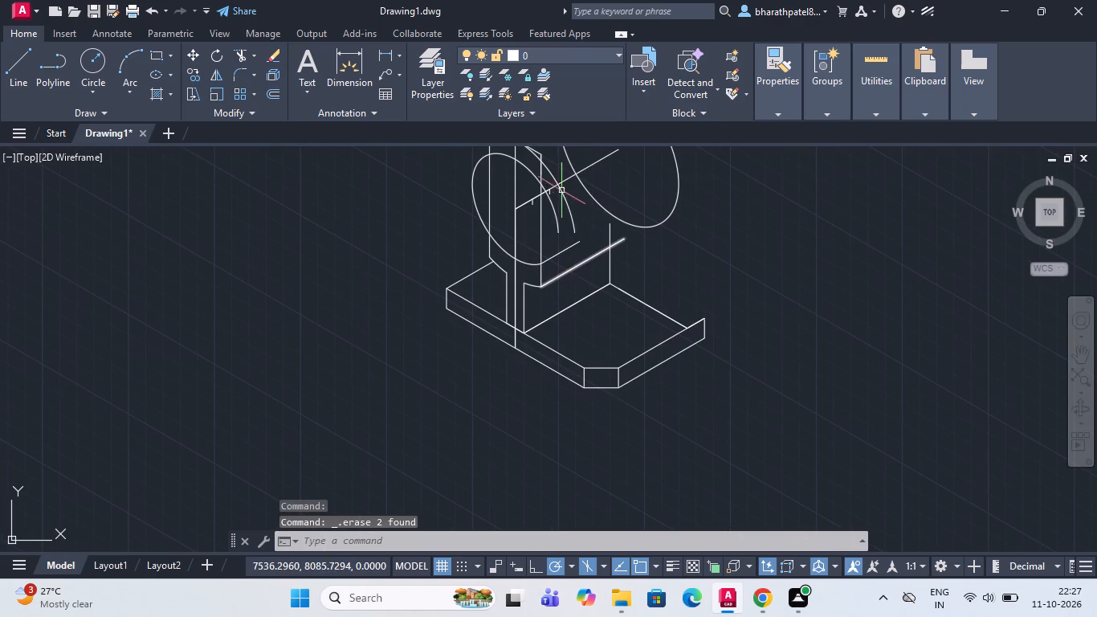
{"action": "scroll", "coordinate": [428, 161], "scroll_direction": "up", "scroll_amount": 2}
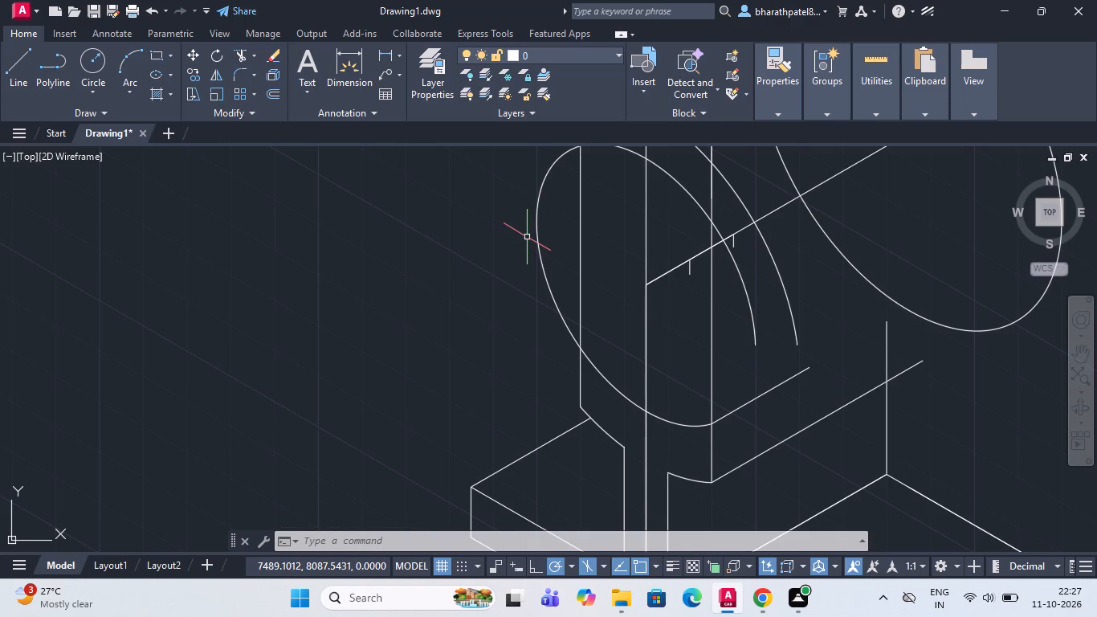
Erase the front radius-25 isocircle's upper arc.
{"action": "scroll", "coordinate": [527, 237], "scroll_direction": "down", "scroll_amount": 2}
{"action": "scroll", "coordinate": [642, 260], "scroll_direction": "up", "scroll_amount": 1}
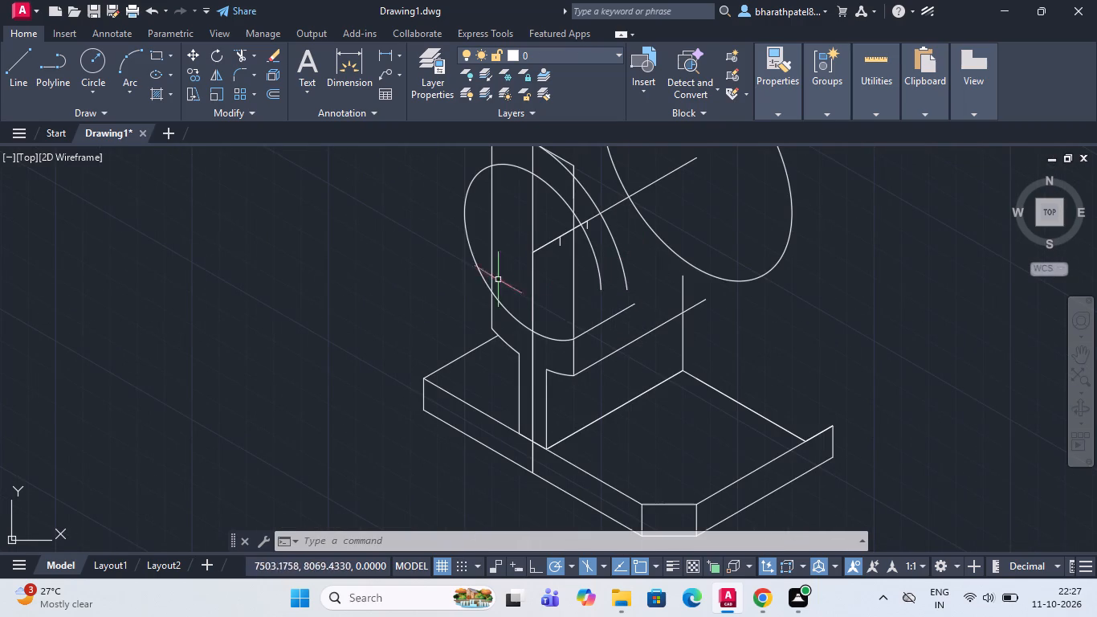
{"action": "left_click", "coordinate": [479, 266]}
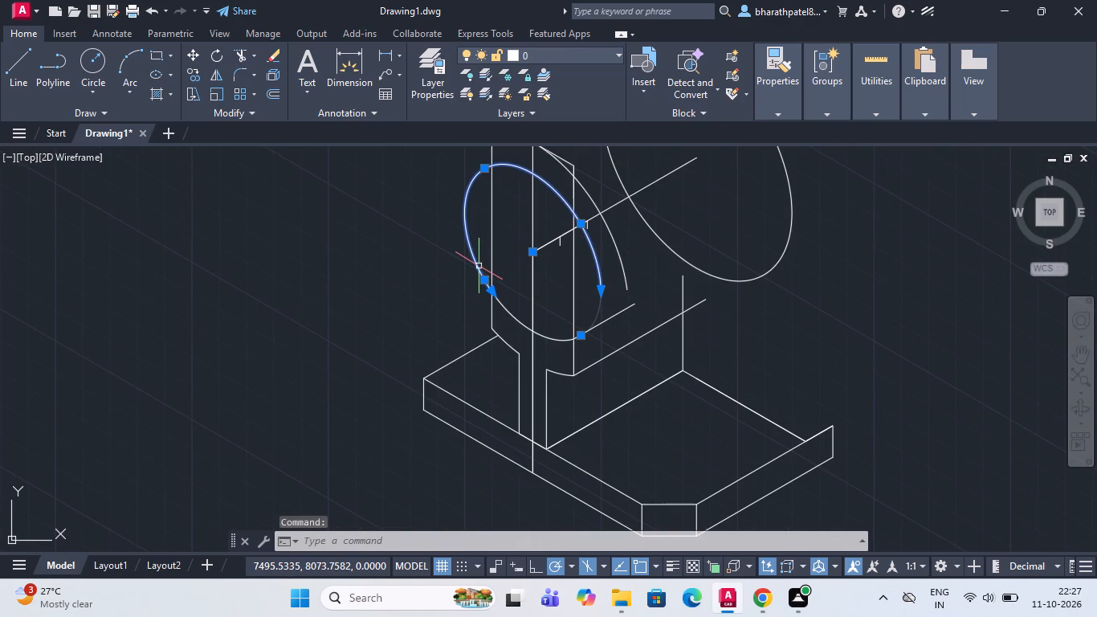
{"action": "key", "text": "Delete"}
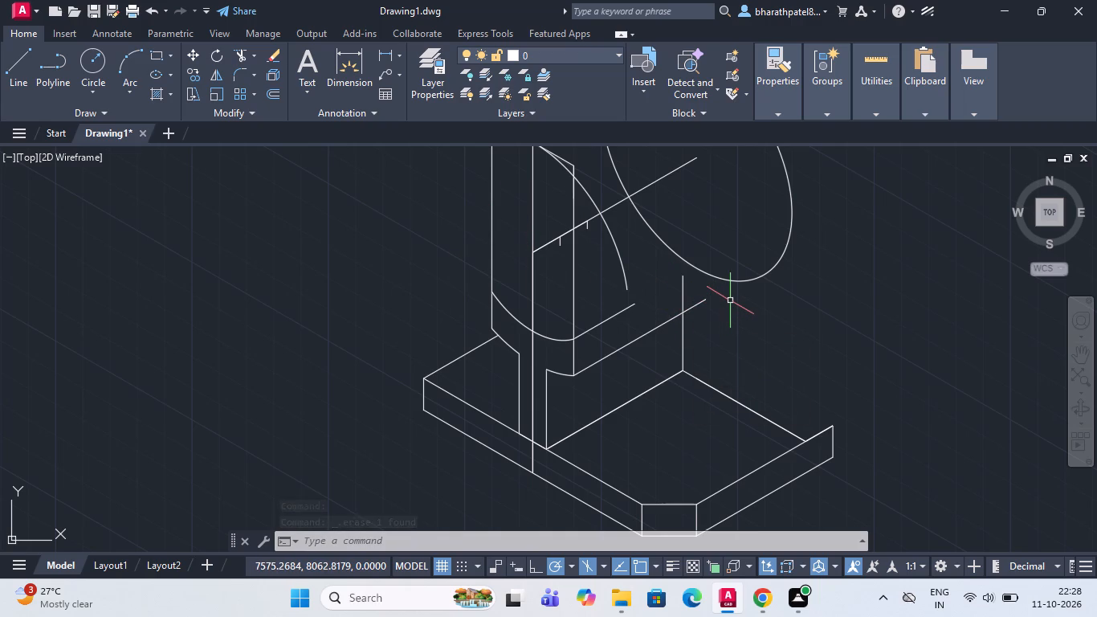
Undo the erasures of the front radius-25 arc, the second radius-25 isocircle and the rear radius-20 isocircle.
{"action": "scroll", "coordinate": [730, 299], "scroll_direction": "down", "scroll_amount": 1}
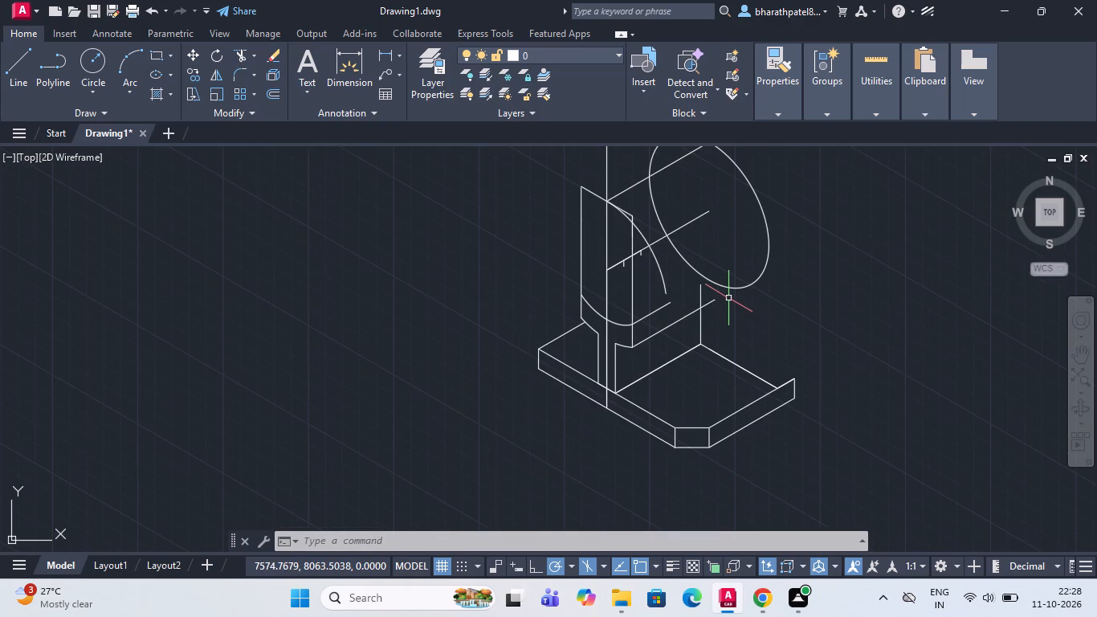
{"action": "key", "text": "ctrl+z"}
{"action": "key", "text": "ctrl+z"}
{"action": "key", "text": "ctrl+z"}
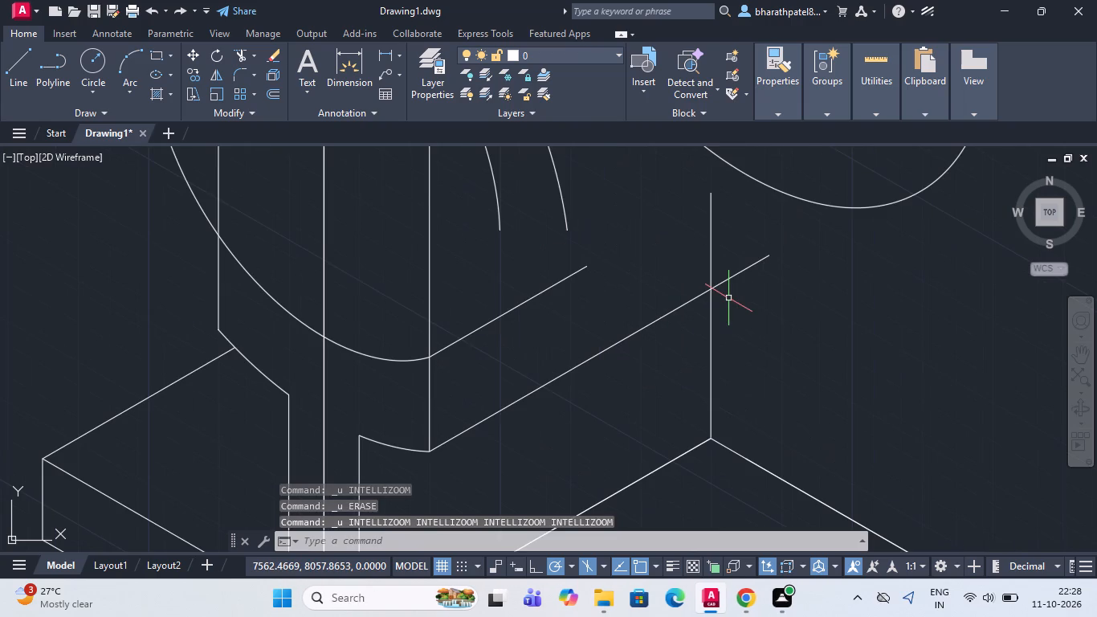
{"action": "key", "text": "ctrl+z"}
{"action": "key", "text": "ctrl+z"}
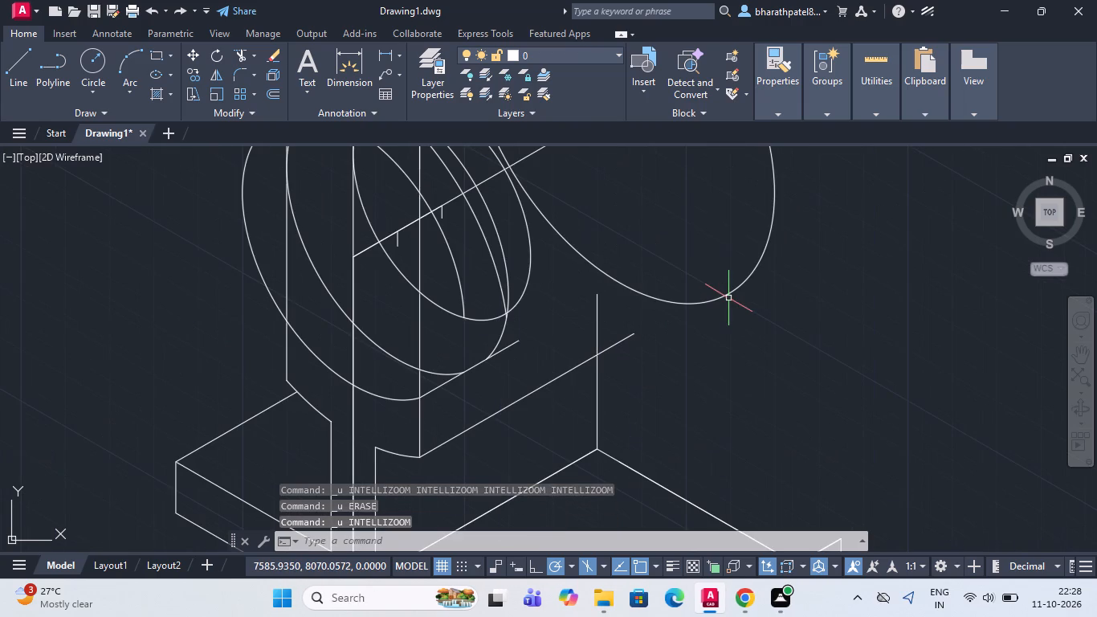
Trim the front radius-25 isocircle outside the raised part's left vertical and the second radius-25 isocircle's upper-left part up to the middle vertical.
{"action": "scroll", "coordinate": [728, 334], "scroll_direction": "down", "scroll_amount": 2}
{"action": "scroll", "coordinate": [626, 269], "scroll_direction": "up", "scroll_amount": 2}
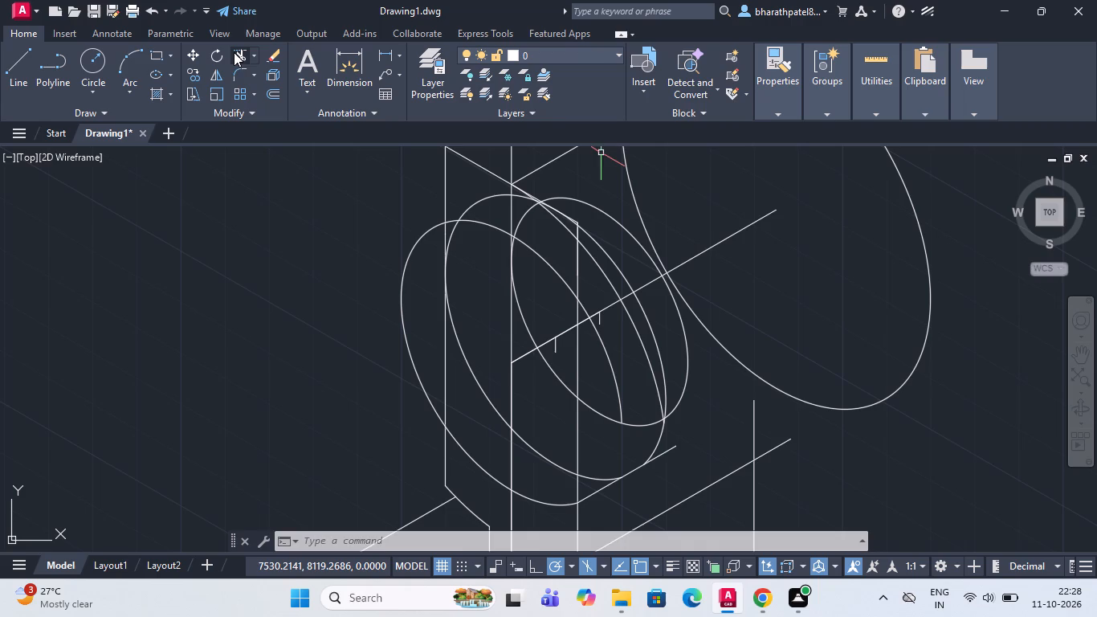
{"action": "left_click_drag", "start_coordinate": [234, 52], "coordinate": [247, 59]}
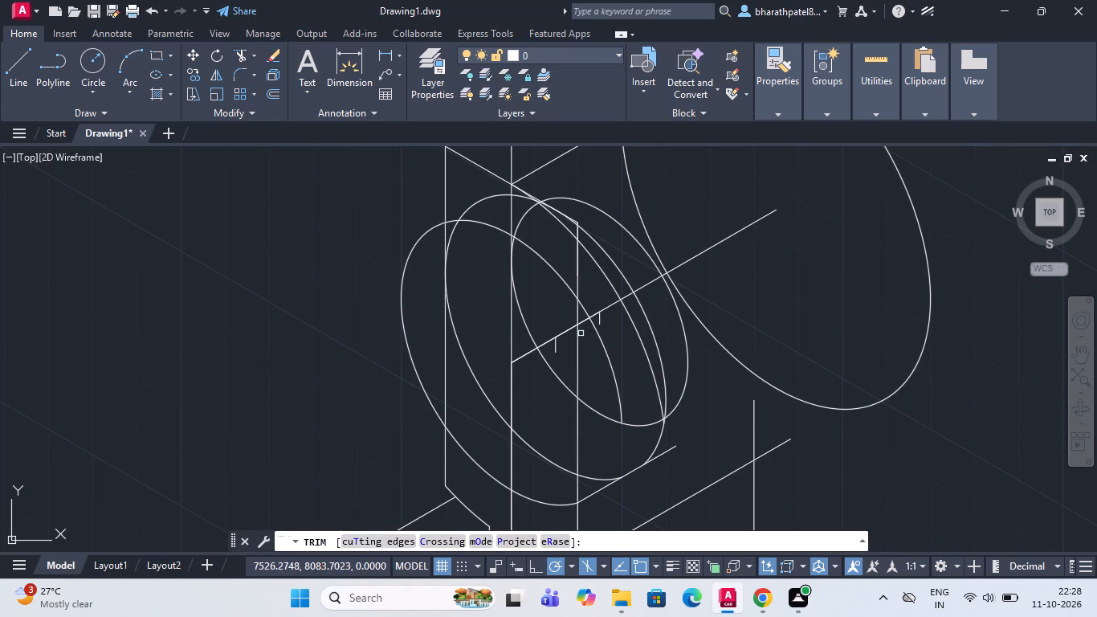
{"action": "left_click_drag", "start_coordinate": [369, 241], "coordinate": [406, 294]}
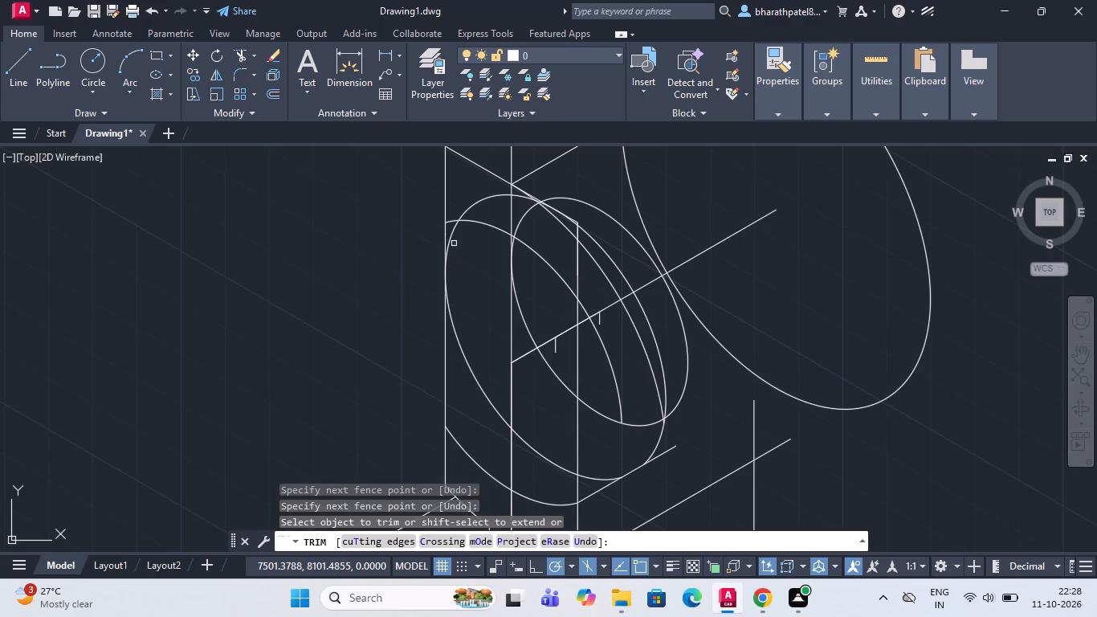
{"action": "left_click", "coordinate": [454, 235]}
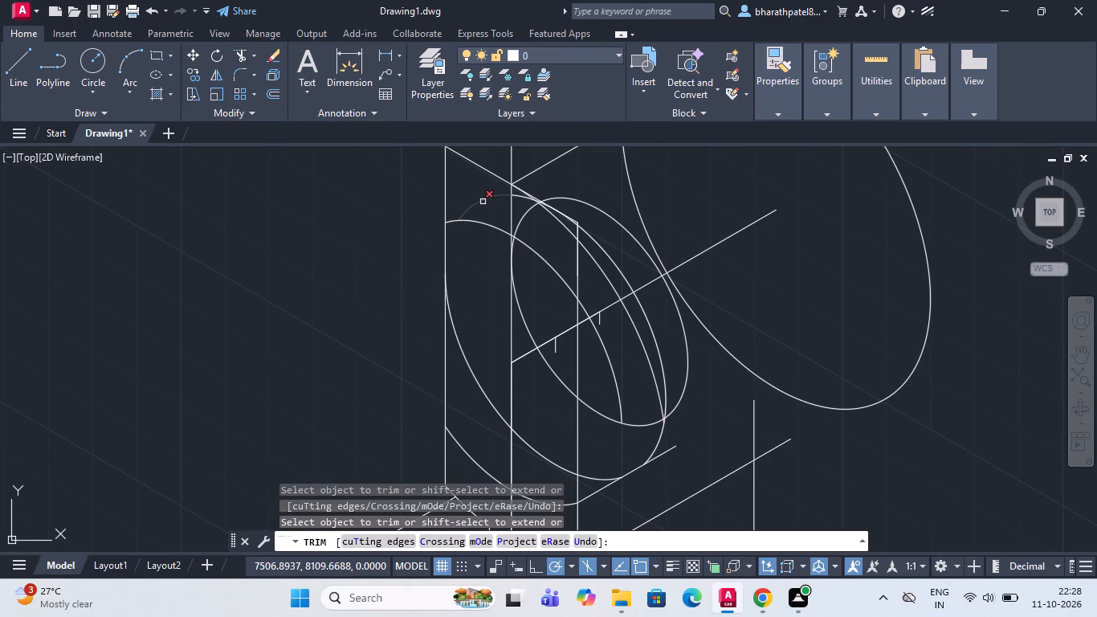
{"action": "left_click", "coordinate": [483, 202]}
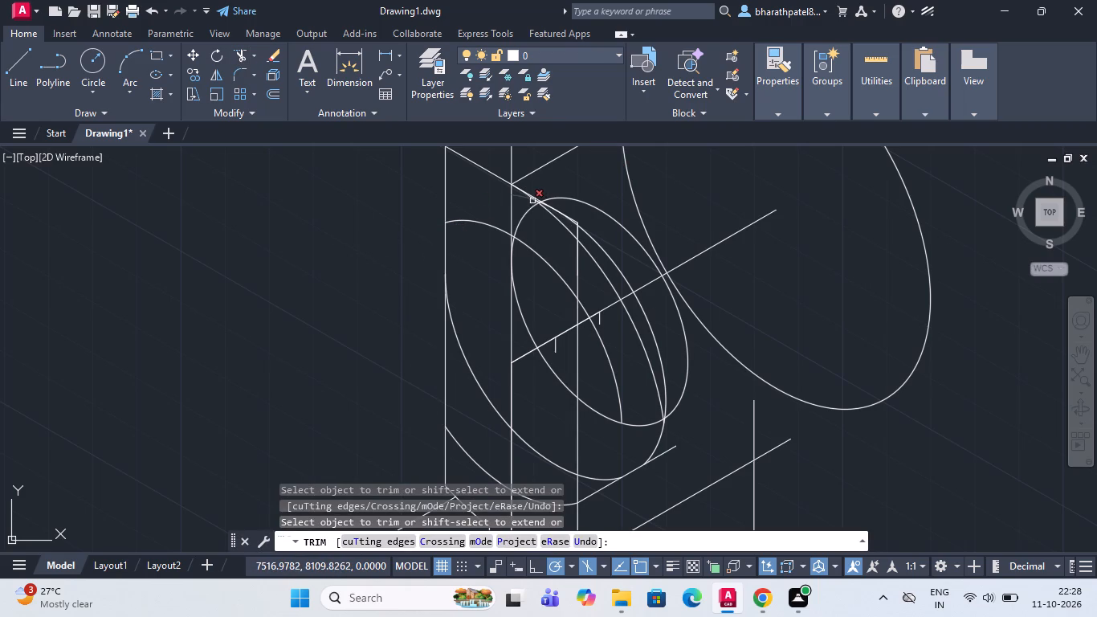
Trim the rear radius-20 isocircle's upper-left piece and the front radius-25 arc below the 30° centre line.
{"action": "left_click", "coordinate": [532, 200]}
{"action": "left_click", "coordinate": [529, 210]}
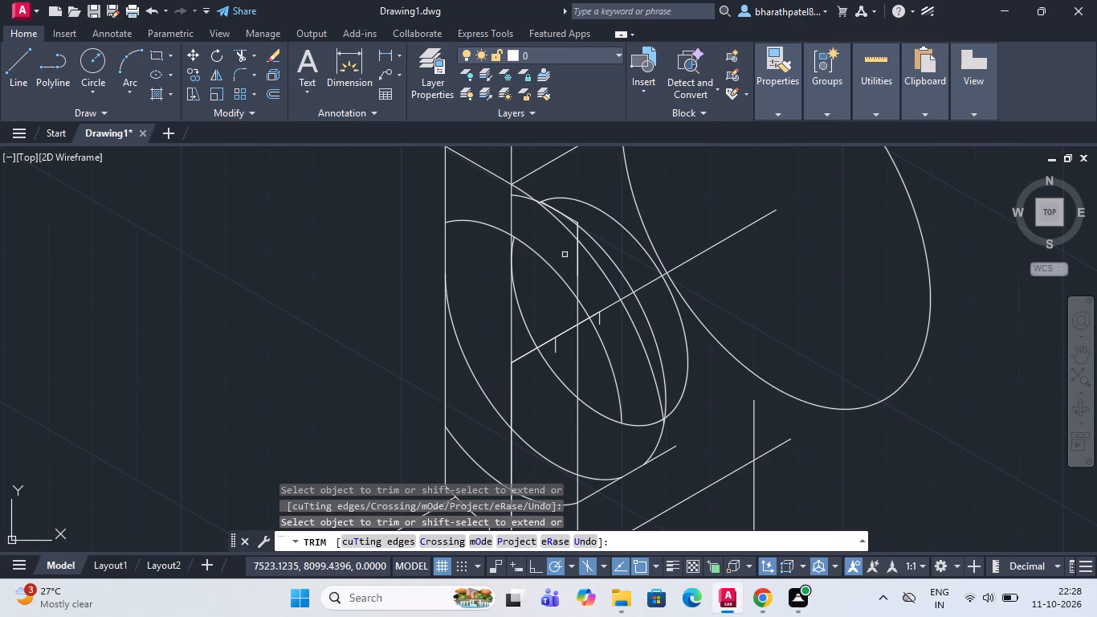
{"action": "left_click", "coordinate": [603, 337]}
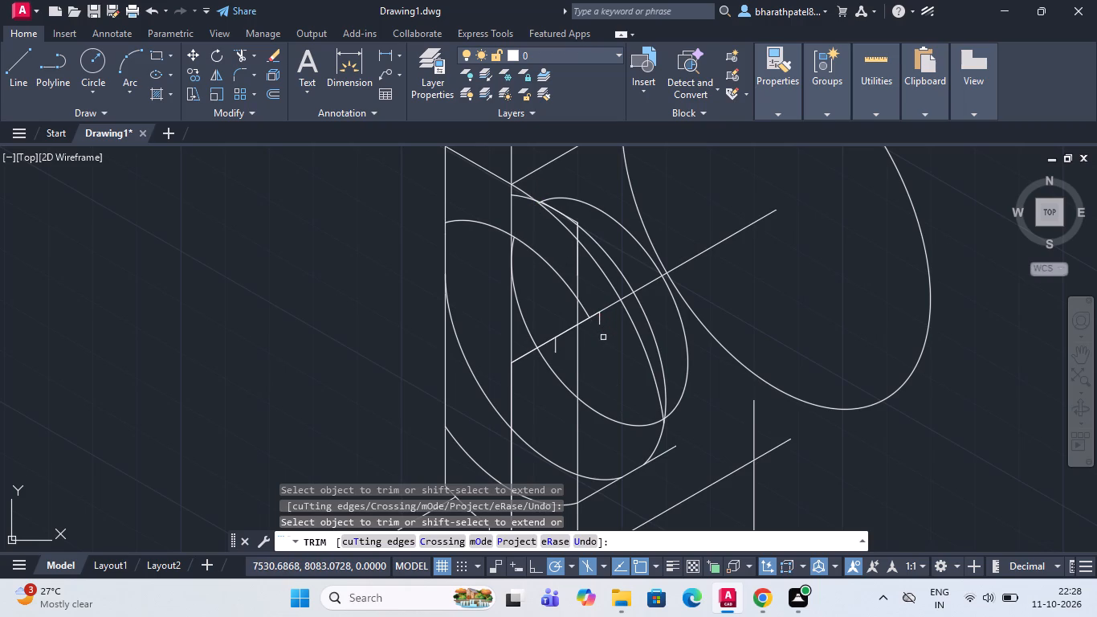
{"action": "key", "text": "Escape"}
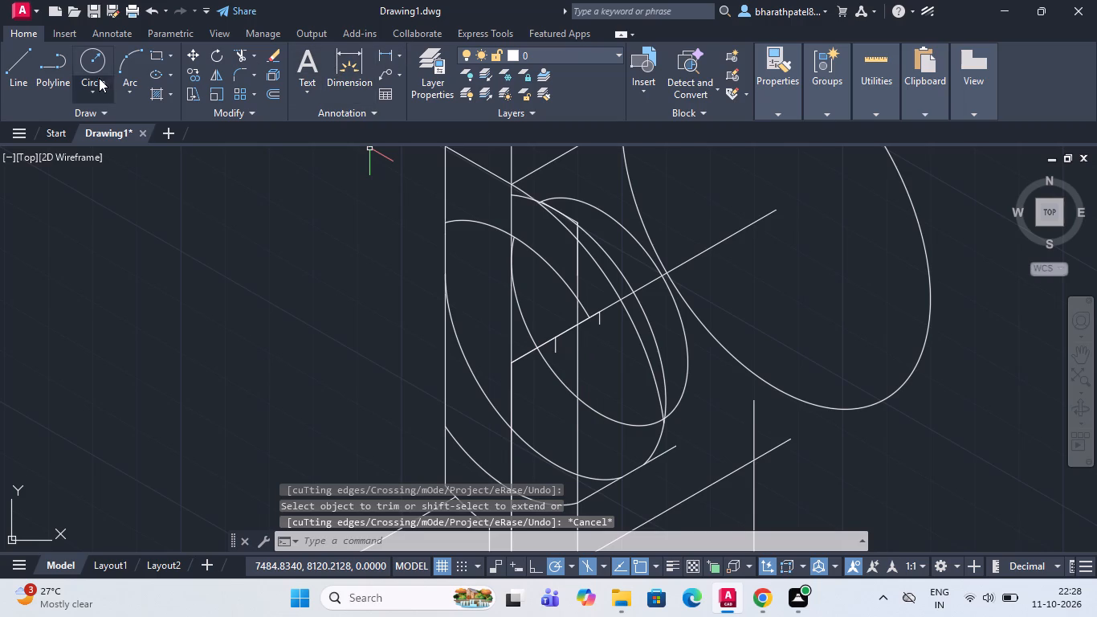
Erase the second radius-25 isocircle's lower-left arc, the front radius-35 arc and the remaining rear radius-20 isocircle.
{"action": "scroll", "coordinate": [493, 397], "scroll_direction": "down", "scroll_amount": 1}
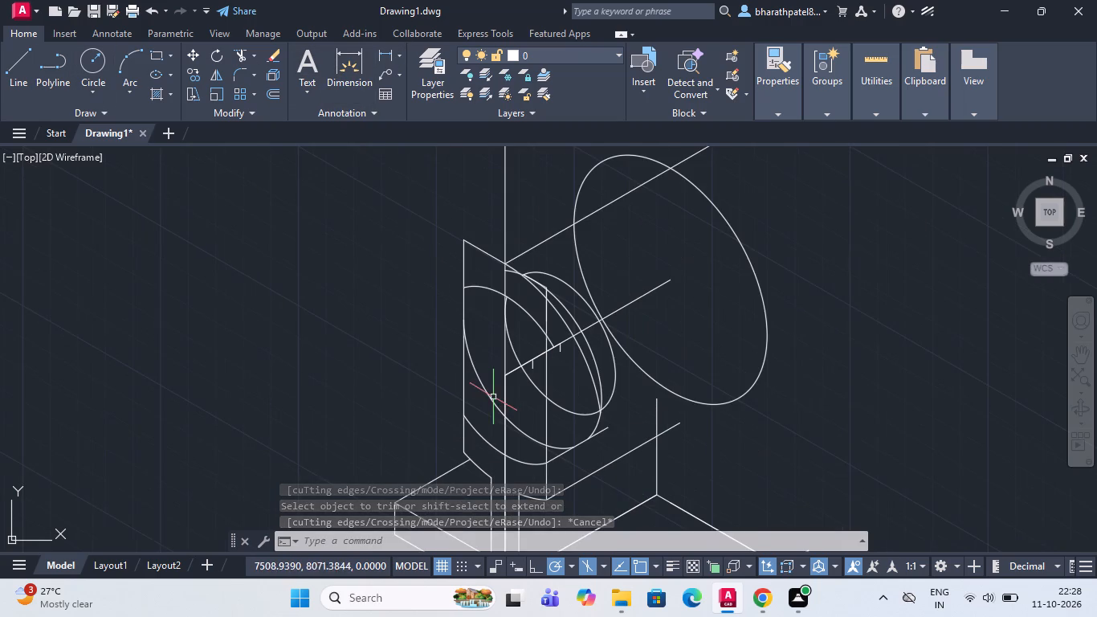
{"action": "left_click", "coordinate": [488, 394]}
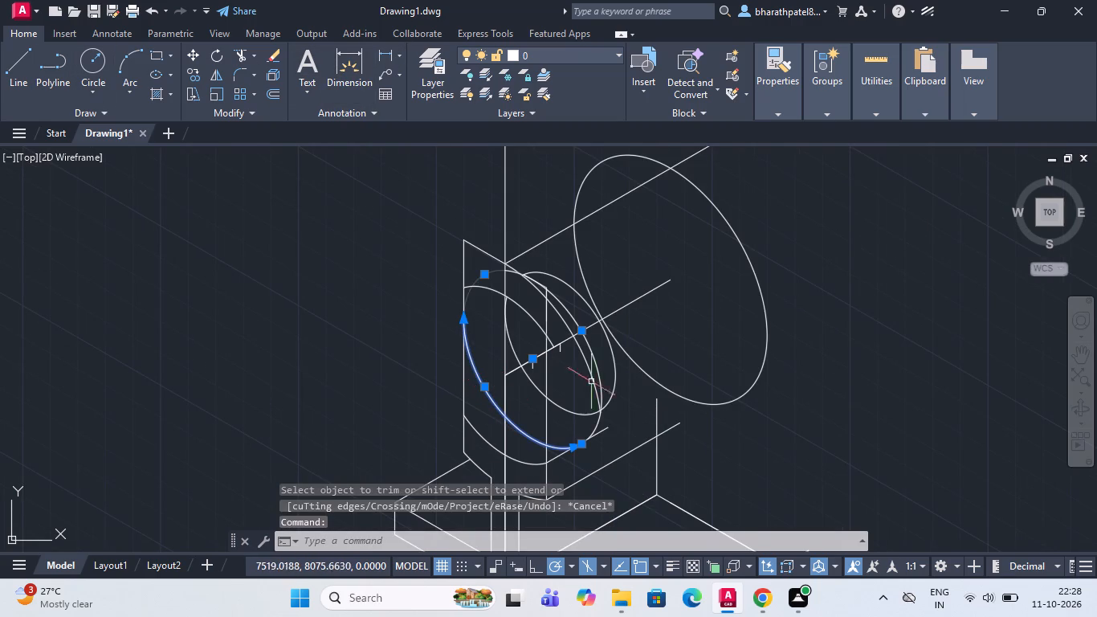
{"action": "key", "text": "Delete"}
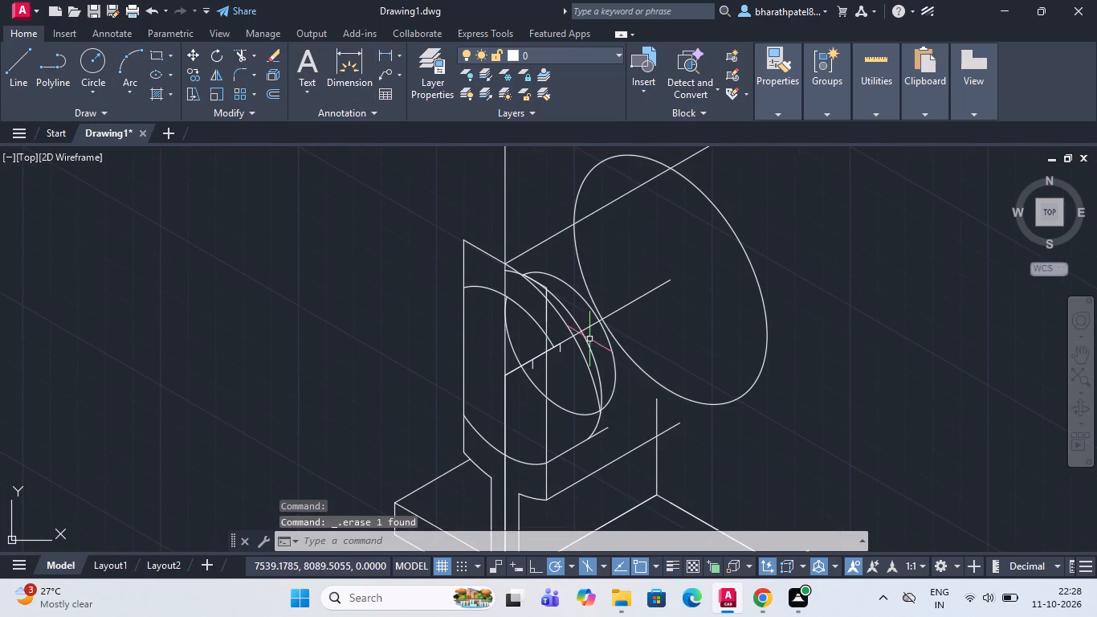
{"action": "scroll", "coordinate": [590, 369], "scroll_direction": "up", "scroll_amount": 3}
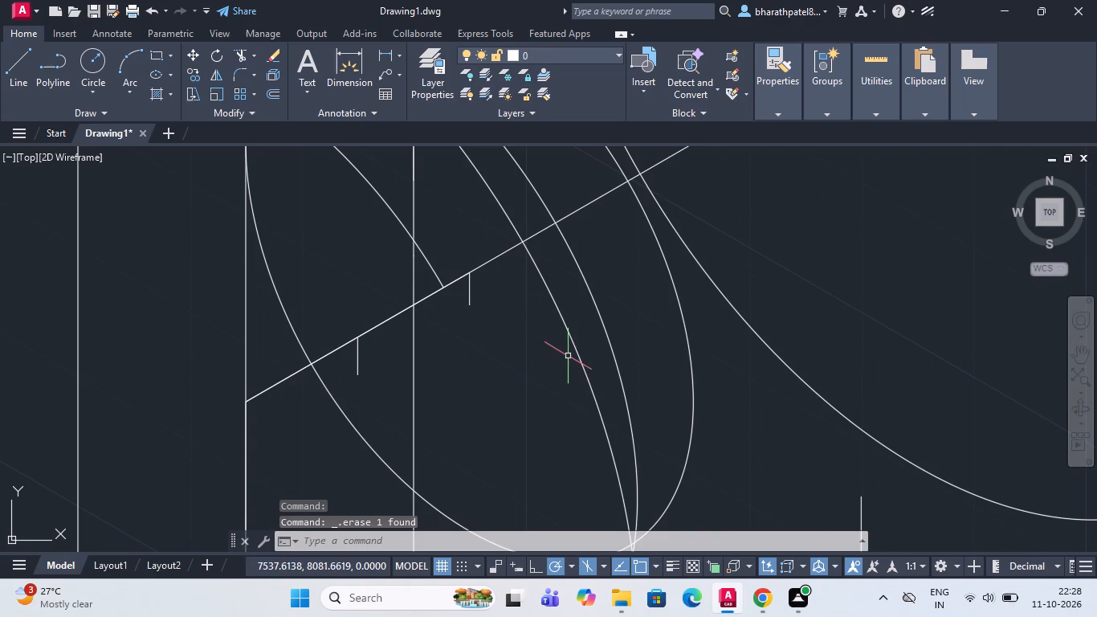
{"action": "left_click", "coordinate": [576, 345]}
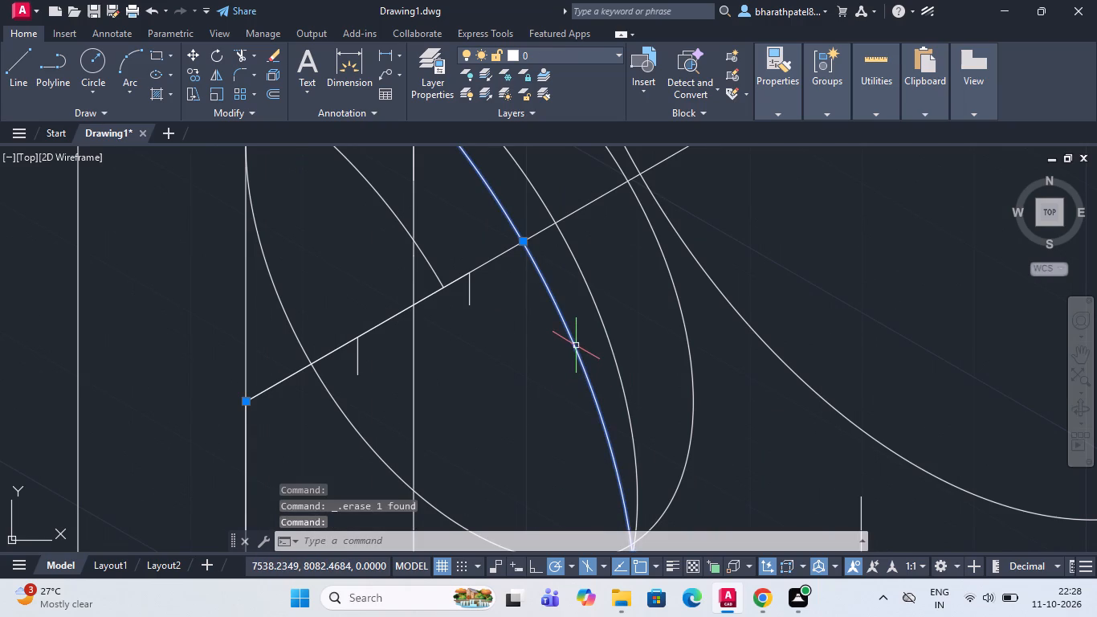
{"action": "key", "text": "Delete"}
{"action": "scroll", "coordinate": [577, 350], "scroll_direction": "down", "scroll_amount": 3}
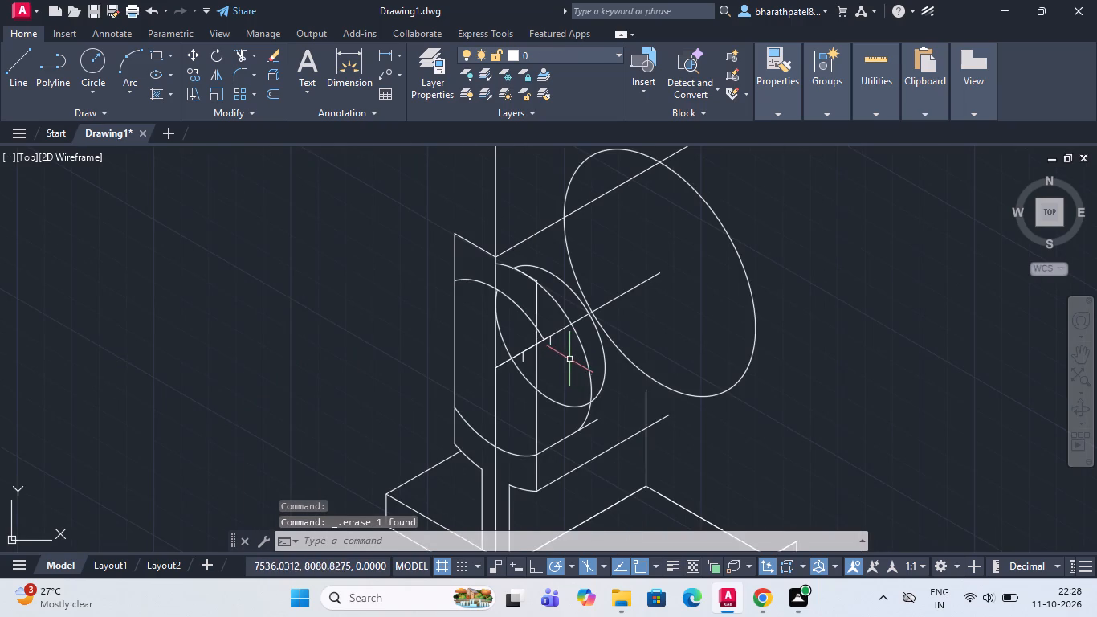
{"action": "scroll", "coordinate": [570, 358], "scroll_direction": "up", "scroll_amount": 1}
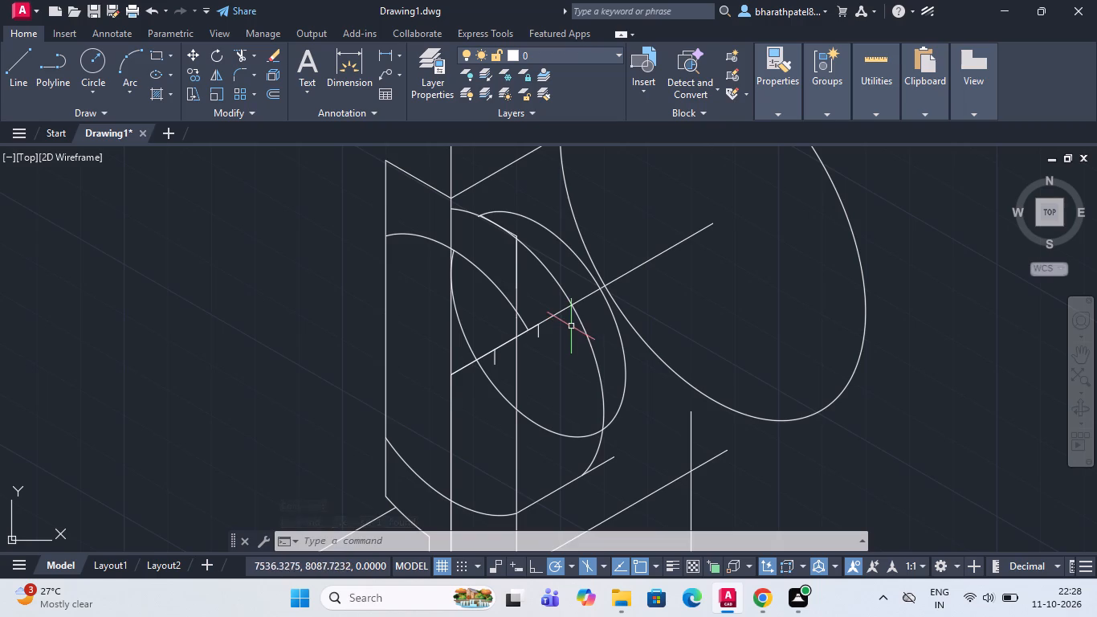
{"action": "left_click", "coordinate": [545, 427]}
{"action": "key", "text": "Delete"}
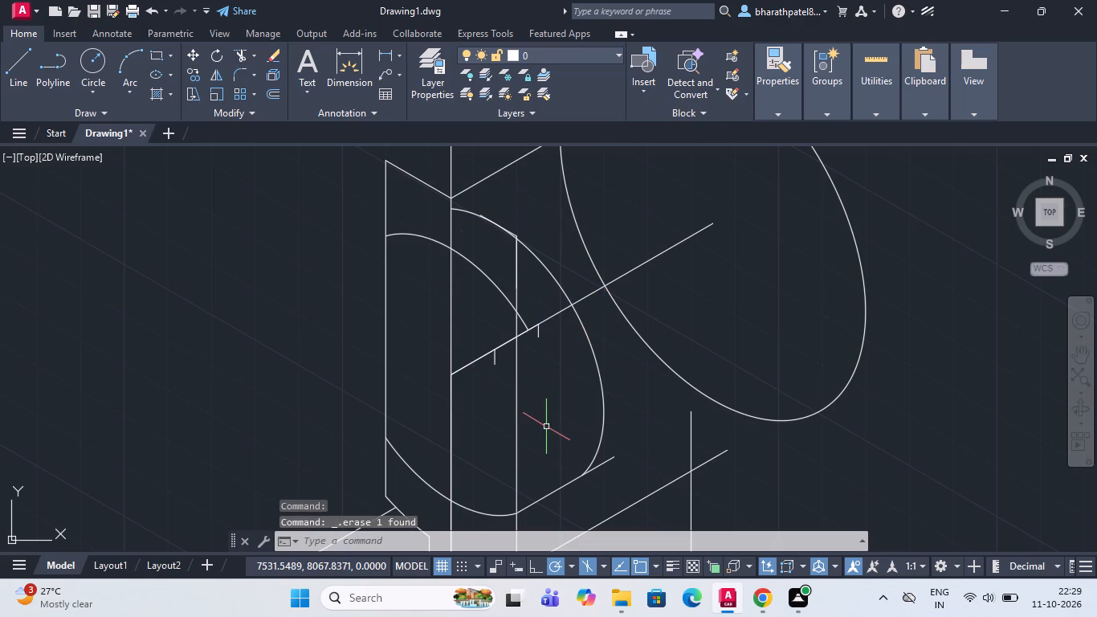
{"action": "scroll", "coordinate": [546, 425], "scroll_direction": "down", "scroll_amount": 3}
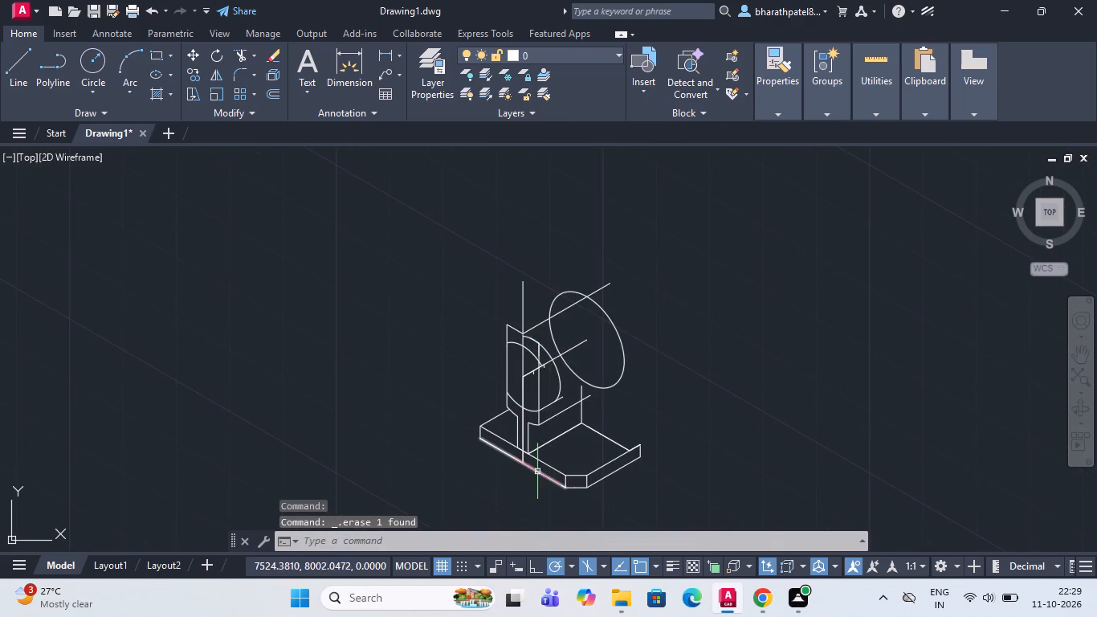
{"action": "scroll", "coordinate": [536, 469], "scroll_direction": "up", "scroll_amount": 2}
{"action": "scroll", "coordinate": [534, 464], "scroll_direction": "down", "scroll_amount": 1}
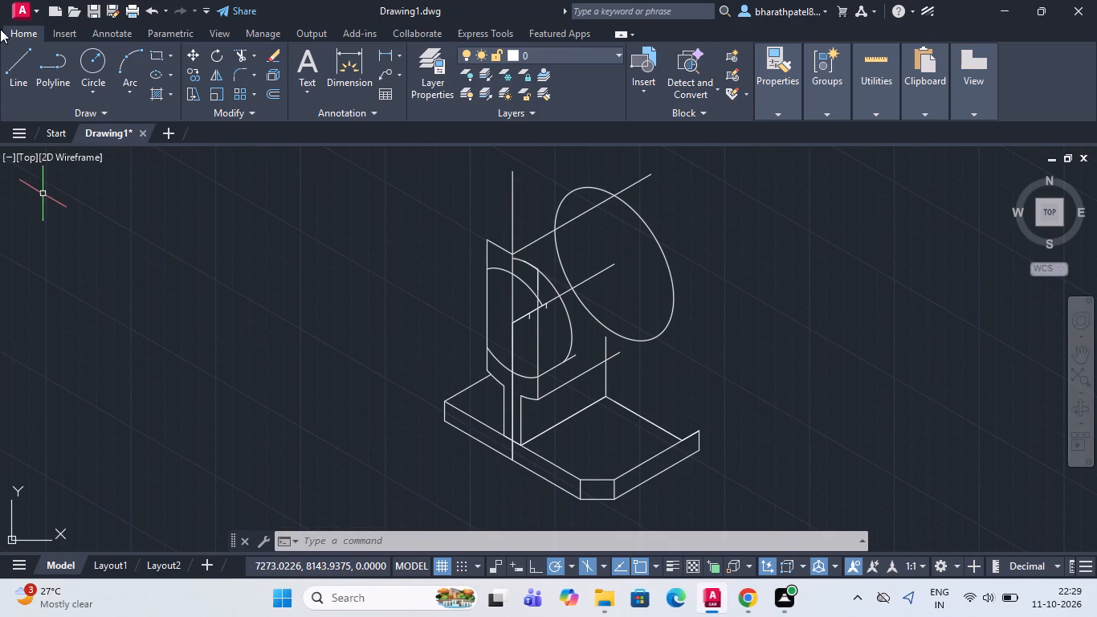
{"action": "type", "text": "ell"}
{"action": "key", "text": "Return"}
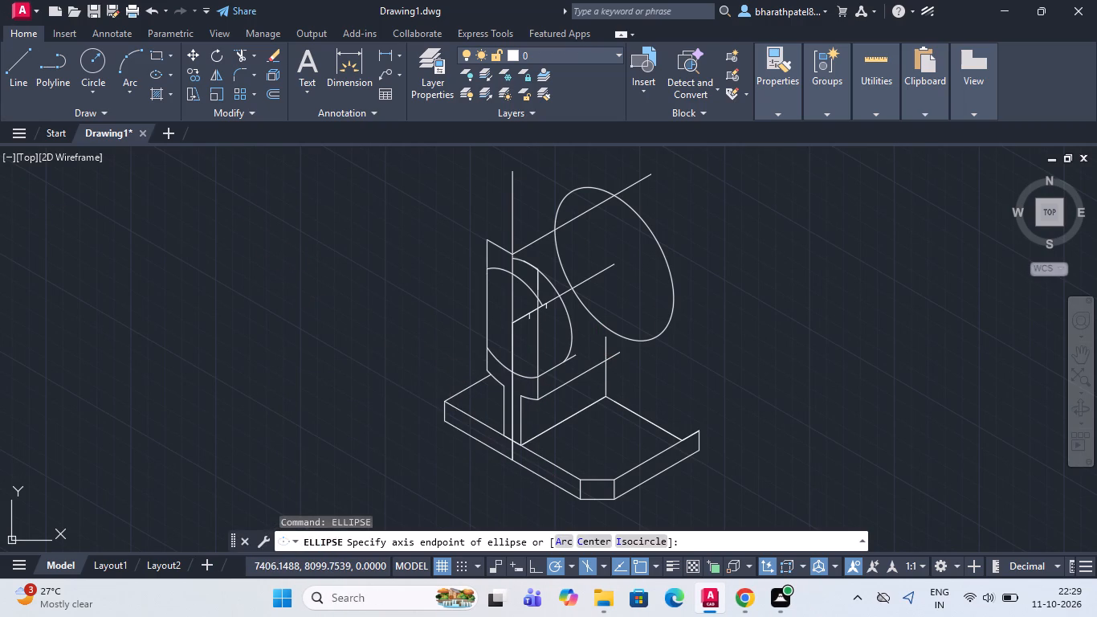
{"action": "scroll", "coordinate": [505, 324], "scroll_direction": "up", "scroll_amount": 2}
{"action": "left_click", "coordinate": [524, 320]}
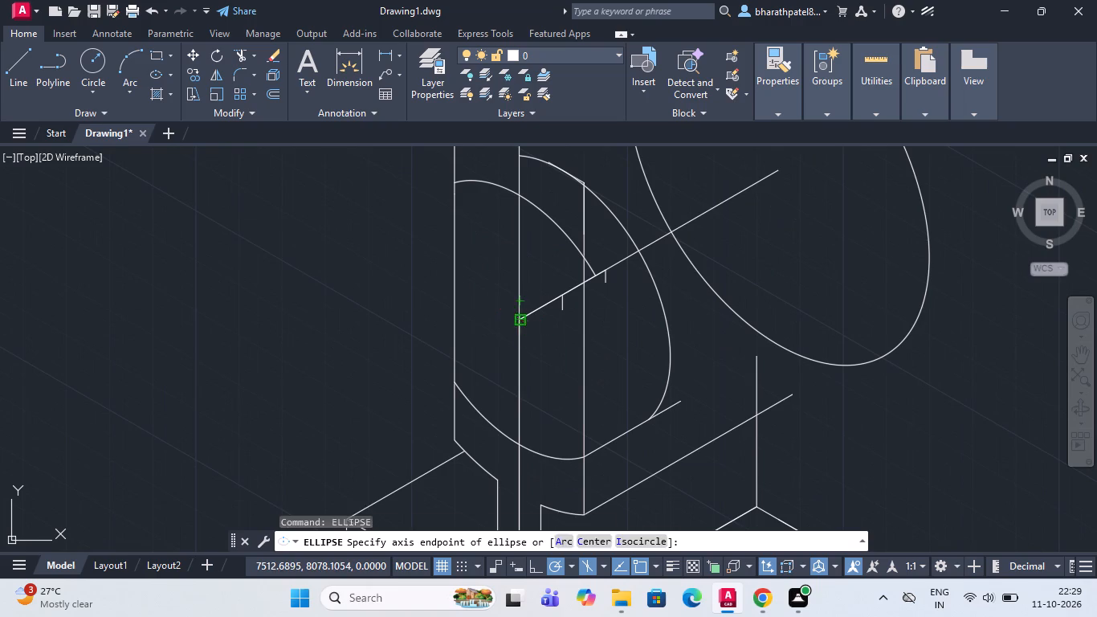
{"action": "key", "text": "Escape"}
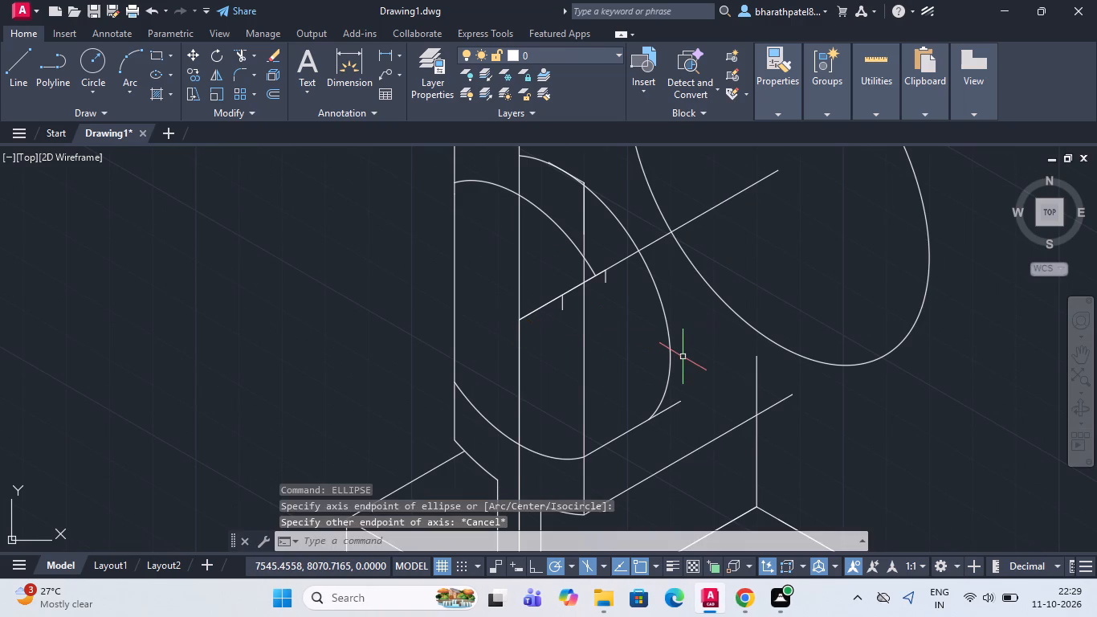
Draw a radius-35 isocircle centred where the 30° centre line meets the raised part's middle vertical.
{"action": "key", "text": "space"}
{"action": "left_click", "coordinate": [644, 534]}
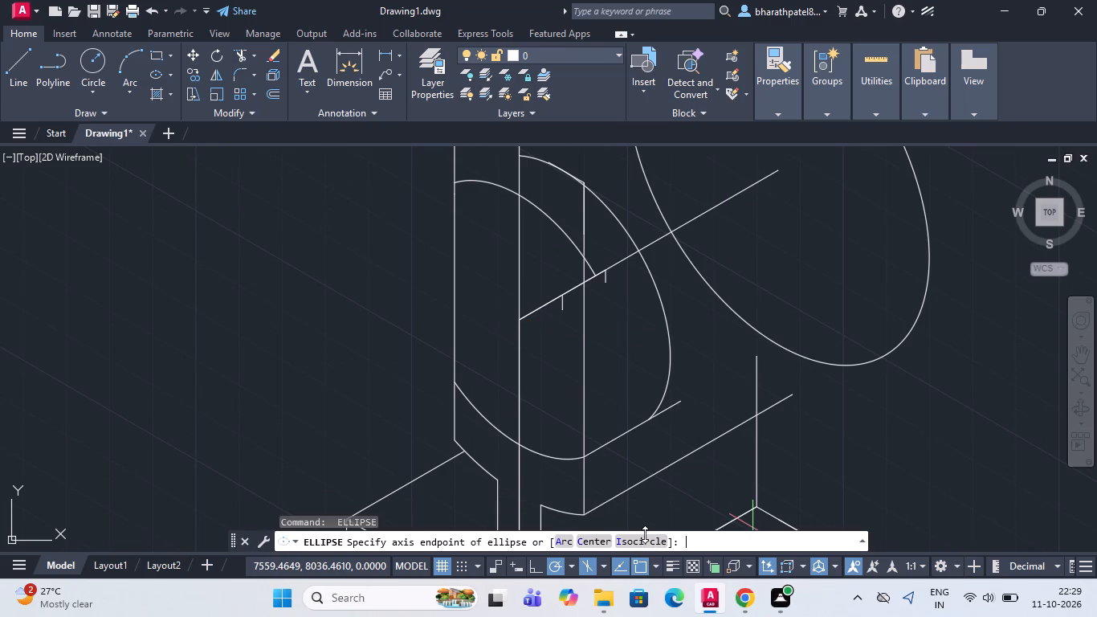
{"action": "left_click", "coordinate": [646, 542]}
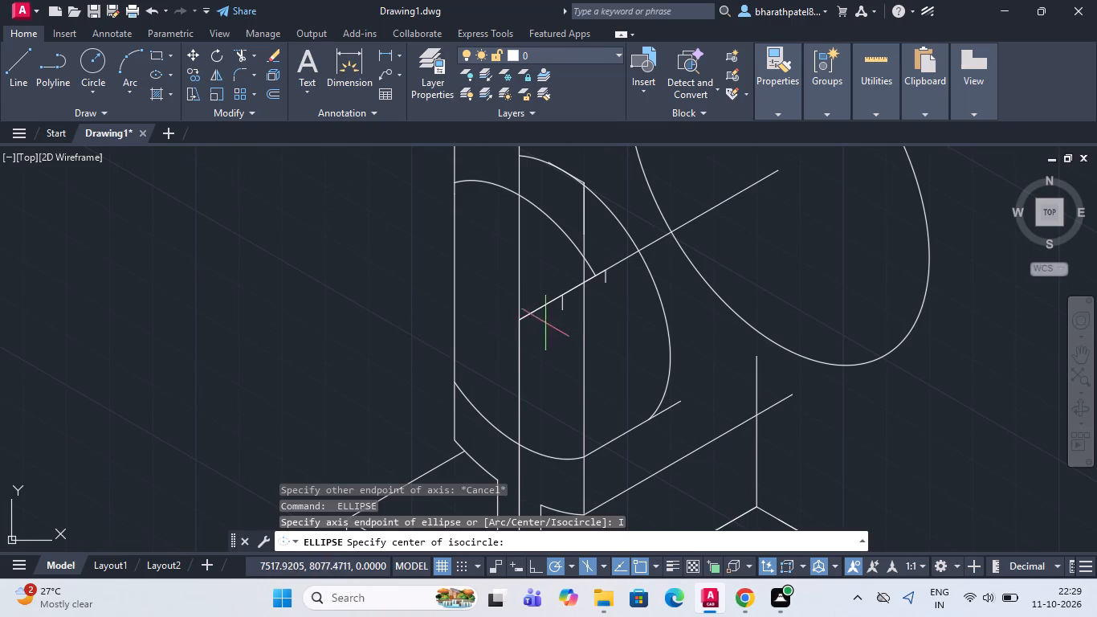
{"action": "left_click_drag", "start_coordinate": [518, 319], "coordinate": [544, 318]}
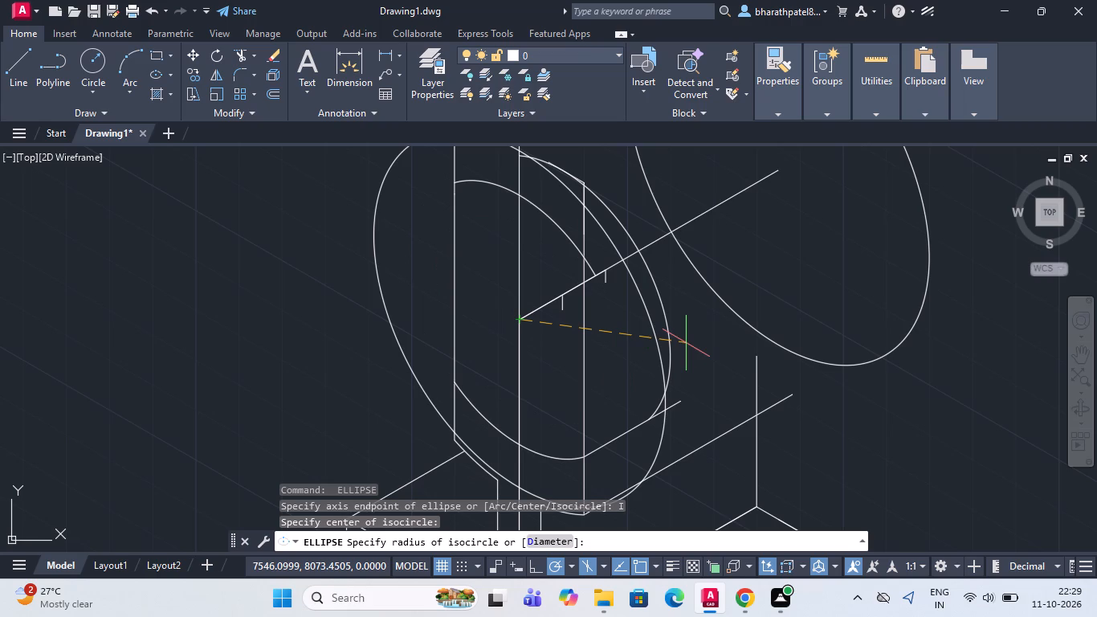
{"action": "type", "text": "35"}
{"action": "key", "text": "Return"}
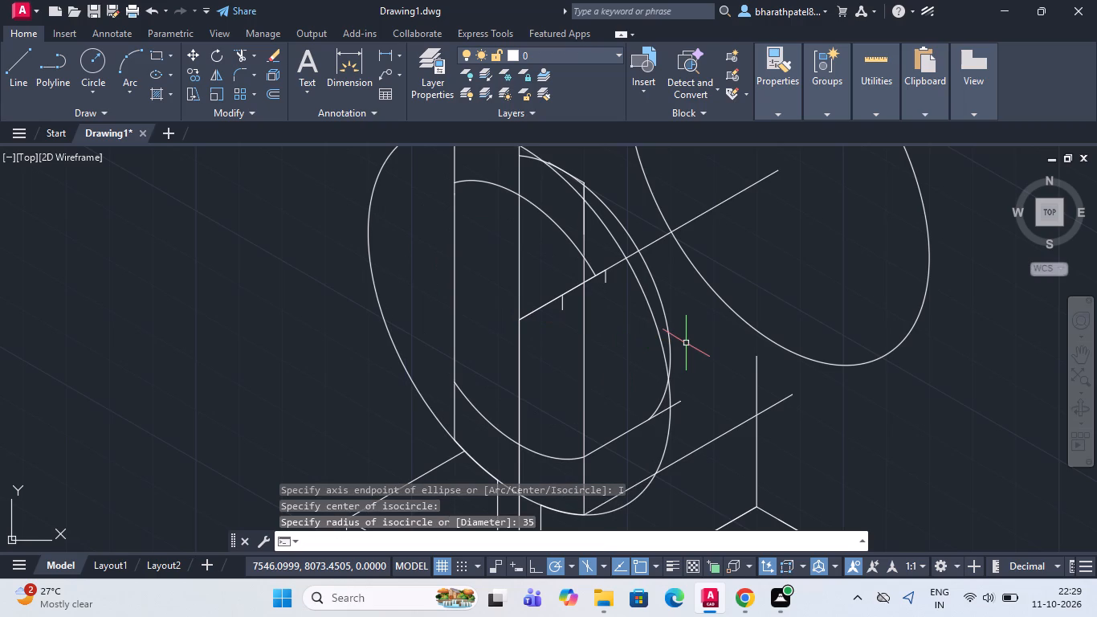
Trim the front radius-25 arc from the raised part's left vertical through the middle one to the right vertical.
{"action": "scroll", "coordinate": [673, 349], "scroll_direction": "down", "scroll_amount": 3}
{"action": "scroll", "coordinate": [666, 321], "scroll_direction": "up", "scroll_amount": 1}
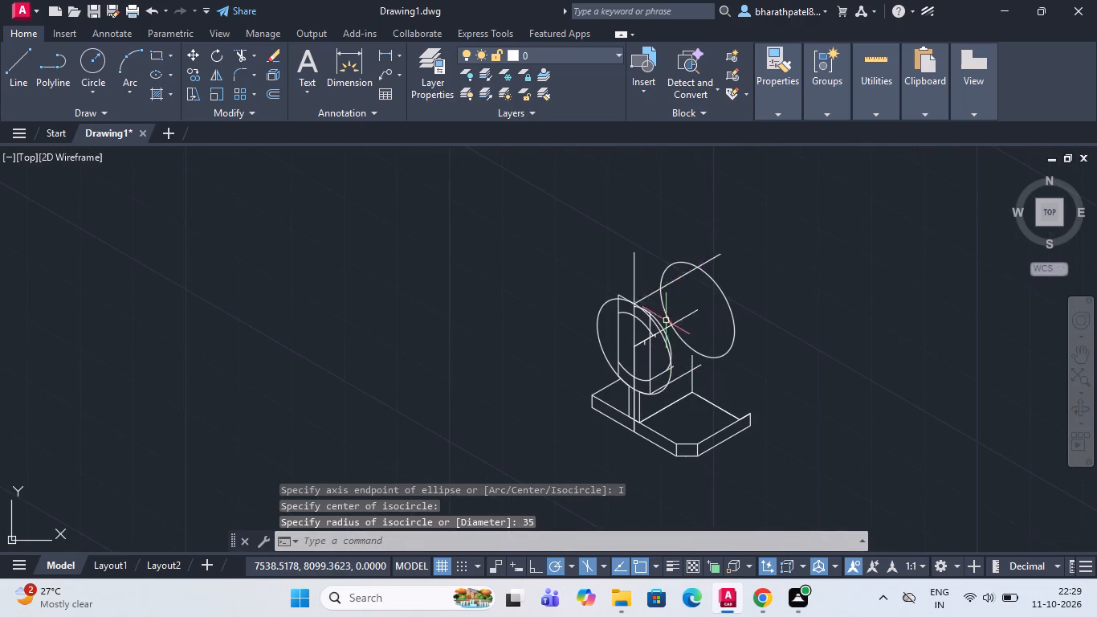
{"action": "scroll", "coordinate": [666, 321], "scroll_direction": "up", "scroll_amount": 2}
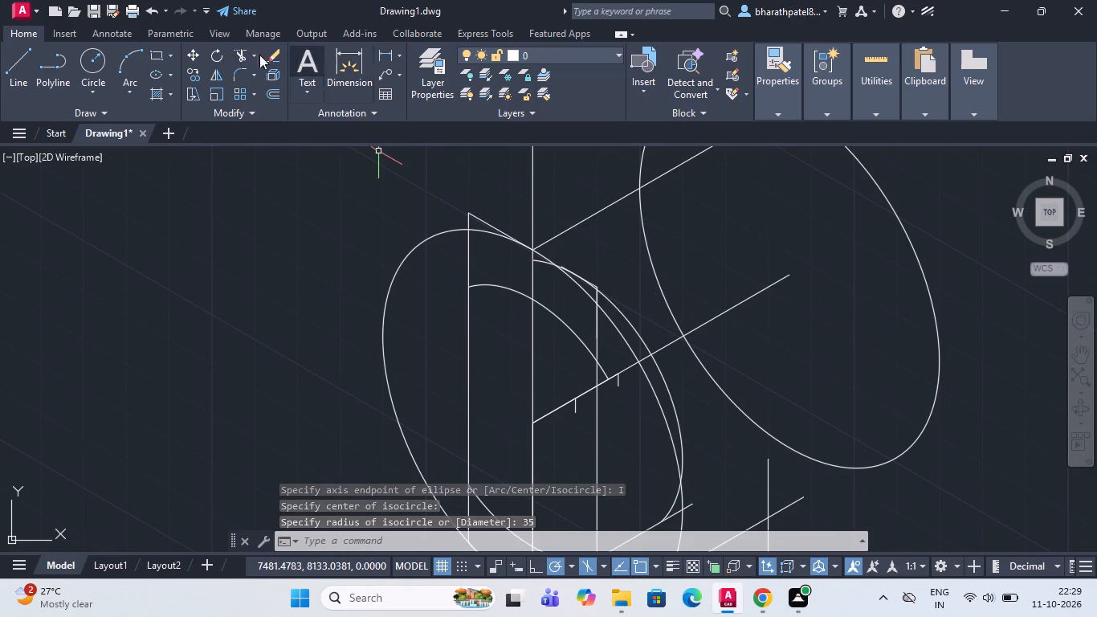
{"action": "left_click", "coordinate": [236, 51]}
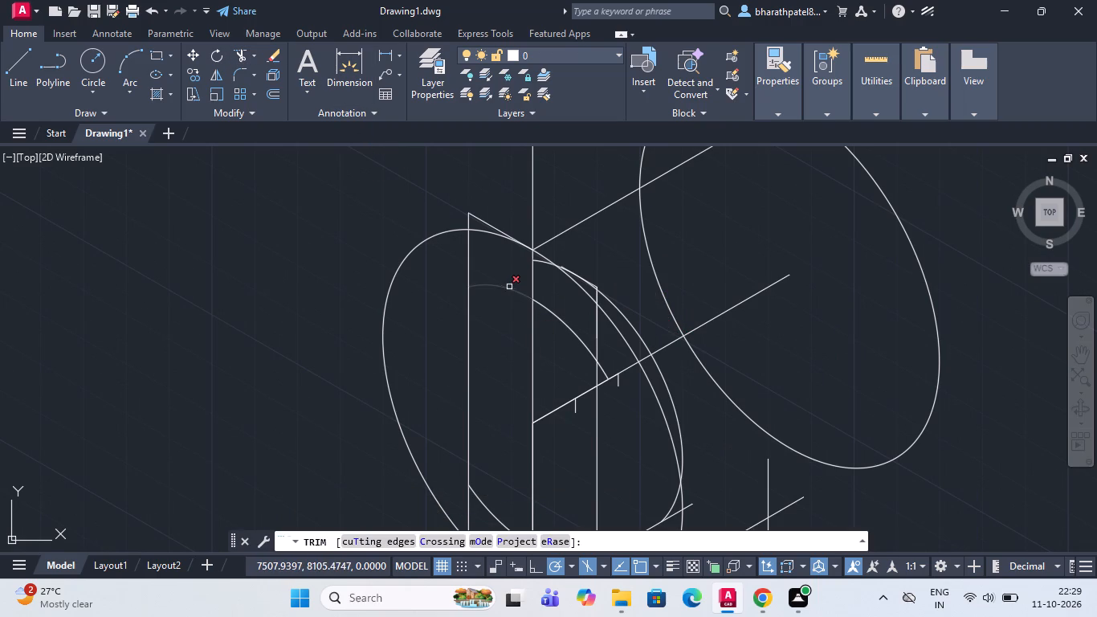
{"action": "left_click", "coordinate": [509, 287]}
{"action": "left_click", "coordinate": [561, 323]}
Trim the second radius-25 isocircle's arc beside the middle vertical and around the right vertical, plus the sloping top edge's overhang beyond that arc.
{"action": "scroll", "coordinate": [561, 295], "scroll_direction": "up", "scroll_amount": 1}
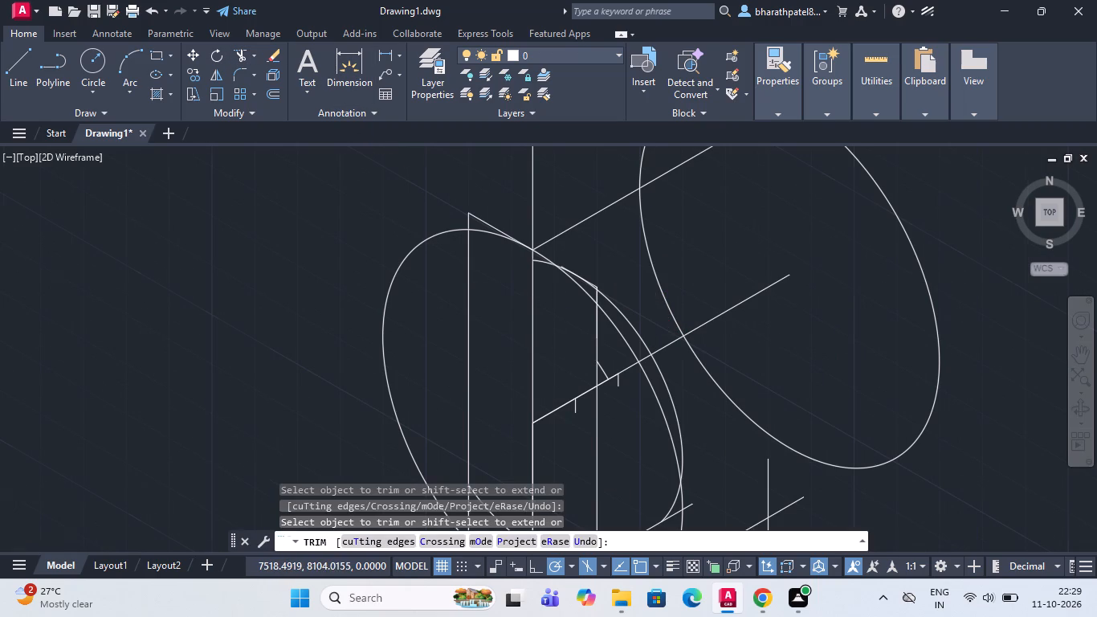
{"action": "scroll", "coordinate": [561, 295], "scroll_direction": "up", "scroll_amount": 2}
{"action": "left_click", "coordinate": [487, 159]}
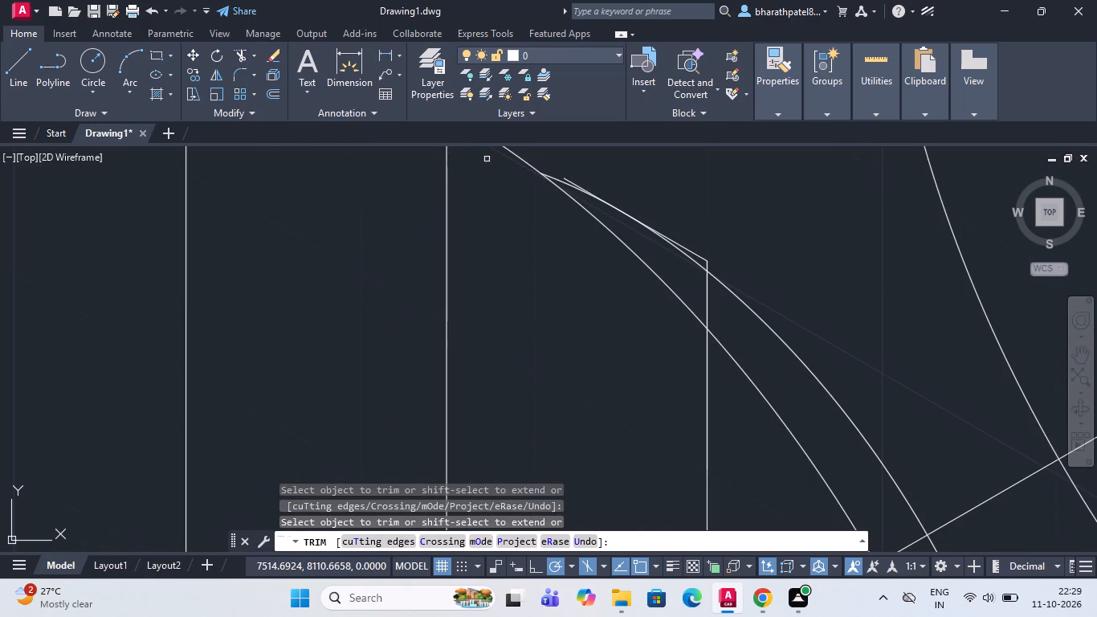
{"action": "scroll", "coordinate": [579, 176], "scroll_direction": "up", "scroll_amount": 3}
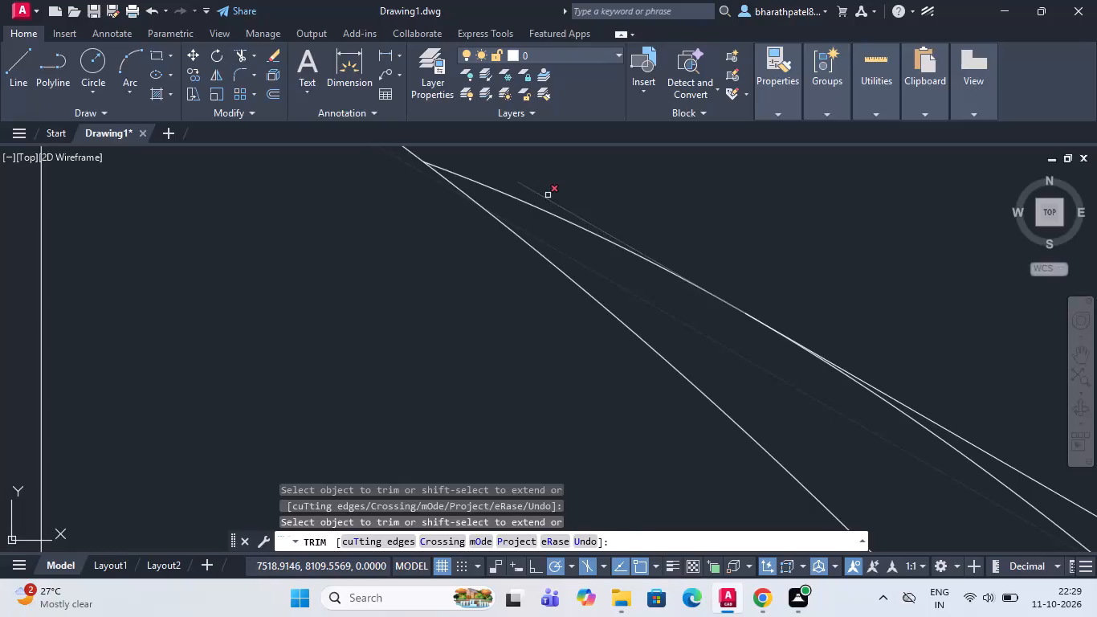
{"action": "left_click", "coordinate": [548, 195]}
{"action": "scroll", "coordinate": [548, 195], "scroll_direction": "down", "scroll_amount": 2}
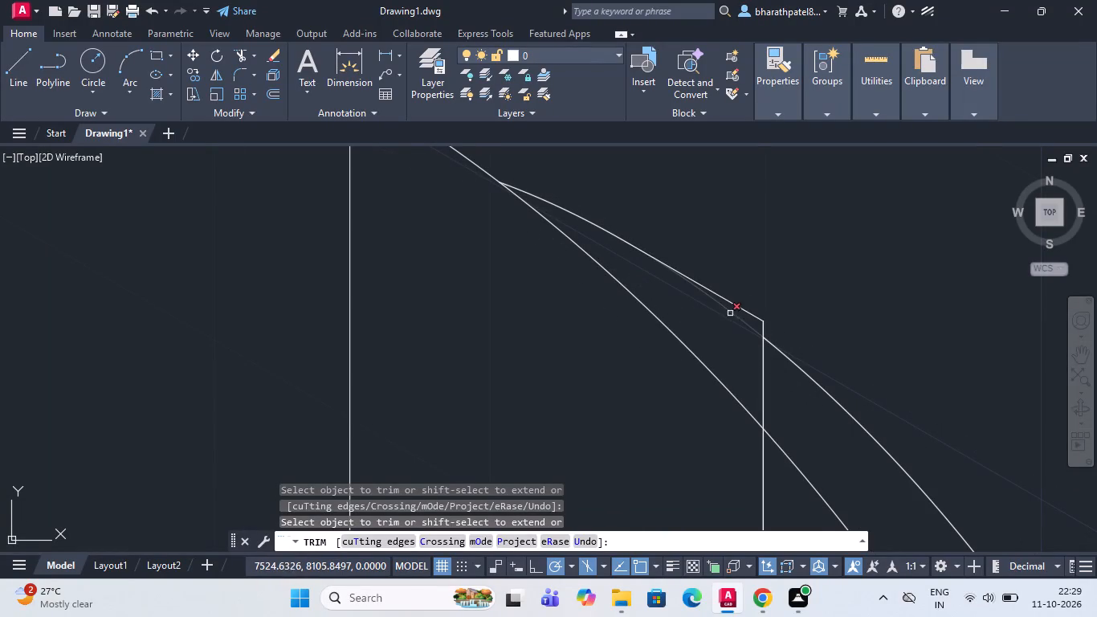
{"action": "left_click", "coordinate": [736, 313]}
{"action": "left_click", "coordinate": [781, 350]}
{"action": "scroll", "coordinate": [782, 350], "scroll_direction": "down", "scroll_amount": 2}
{"action": "scroll", "coordinate": [695, 258], "scroll_direction": "up", "scroll_amount": 2}
{"action": "scroll", "coordinate": [695, 258], "scroll_direction": "down", "scroll_amount": 3}
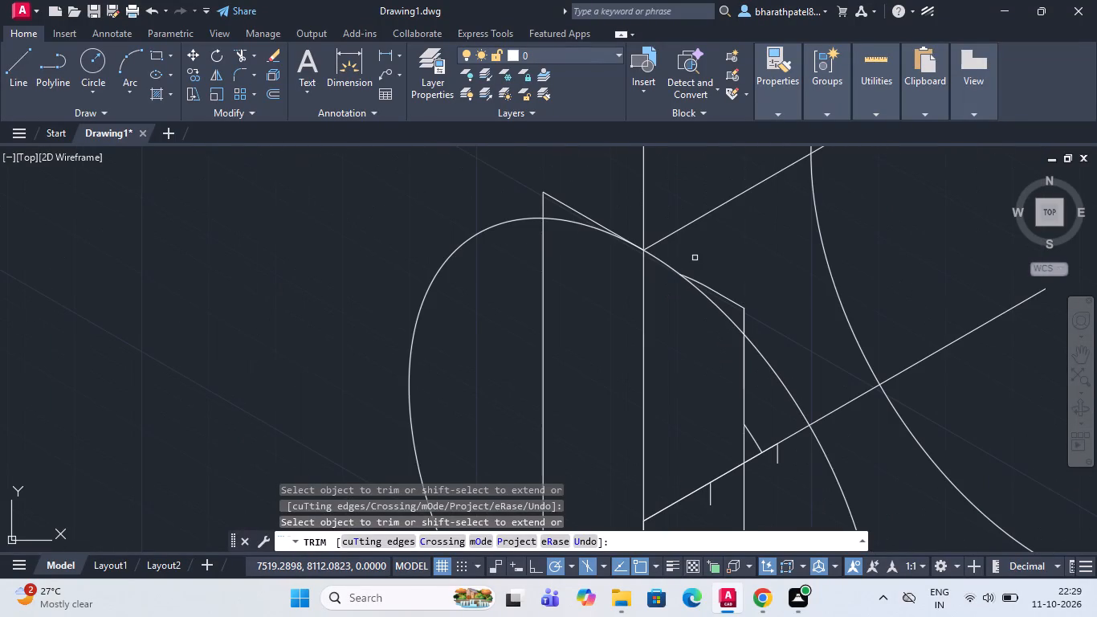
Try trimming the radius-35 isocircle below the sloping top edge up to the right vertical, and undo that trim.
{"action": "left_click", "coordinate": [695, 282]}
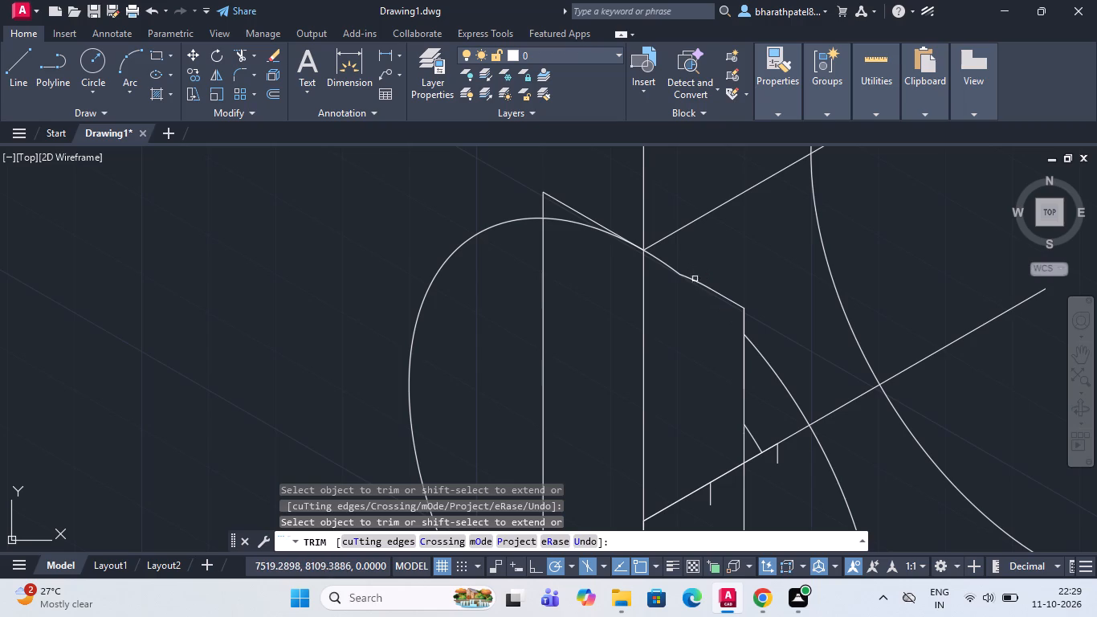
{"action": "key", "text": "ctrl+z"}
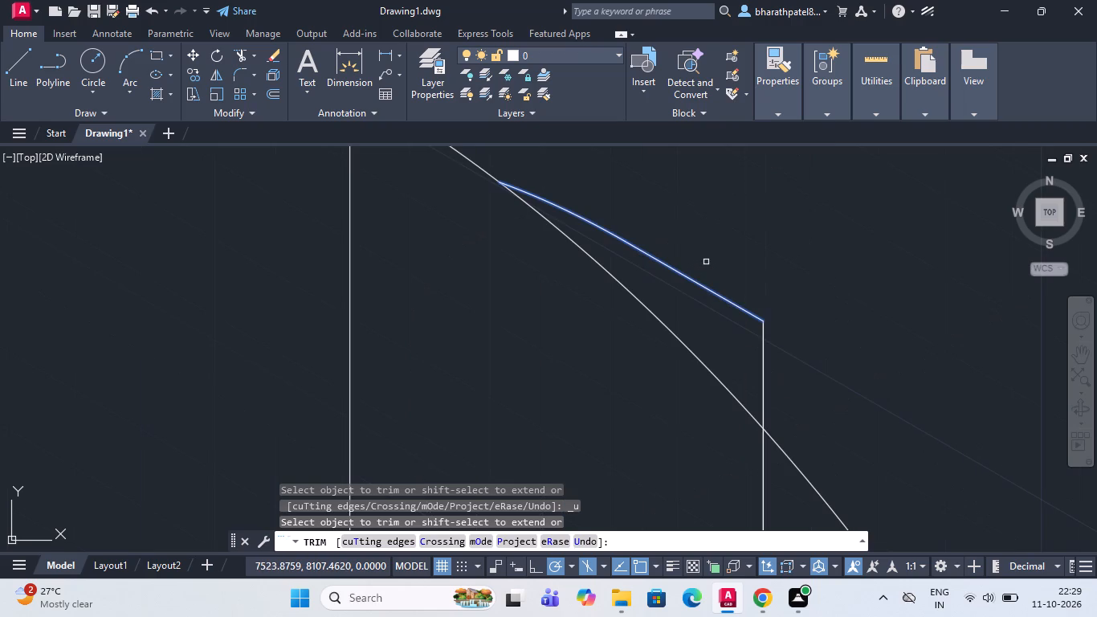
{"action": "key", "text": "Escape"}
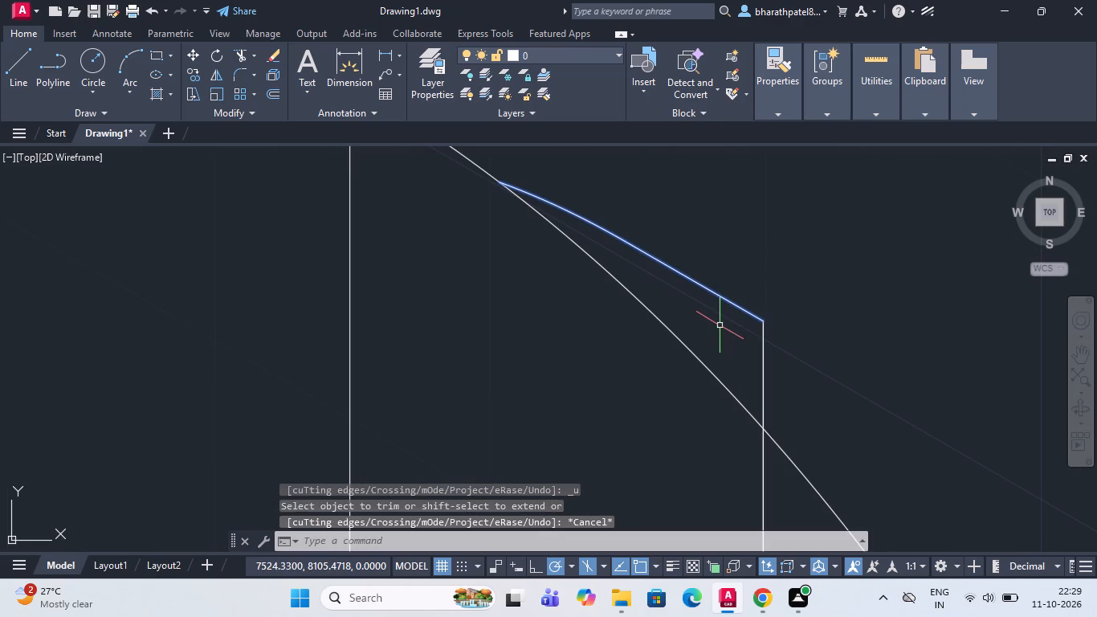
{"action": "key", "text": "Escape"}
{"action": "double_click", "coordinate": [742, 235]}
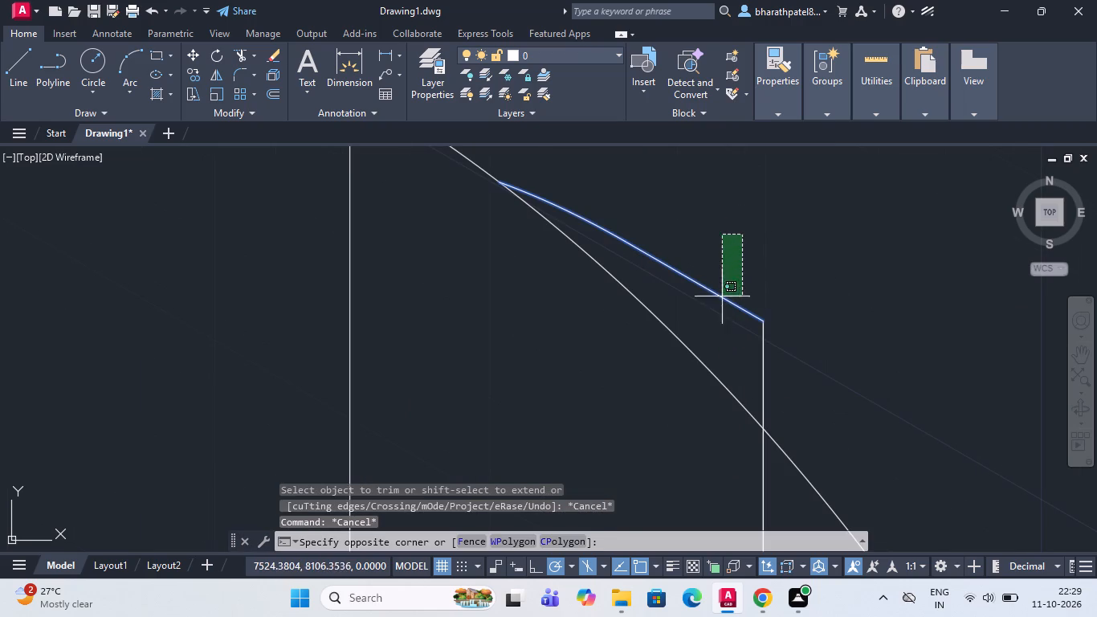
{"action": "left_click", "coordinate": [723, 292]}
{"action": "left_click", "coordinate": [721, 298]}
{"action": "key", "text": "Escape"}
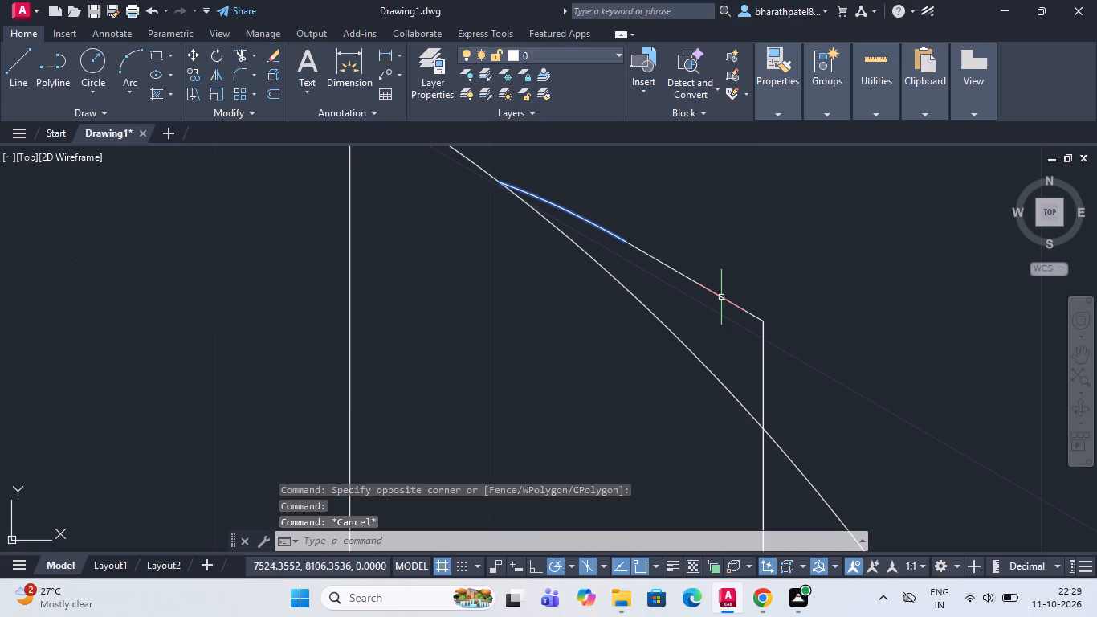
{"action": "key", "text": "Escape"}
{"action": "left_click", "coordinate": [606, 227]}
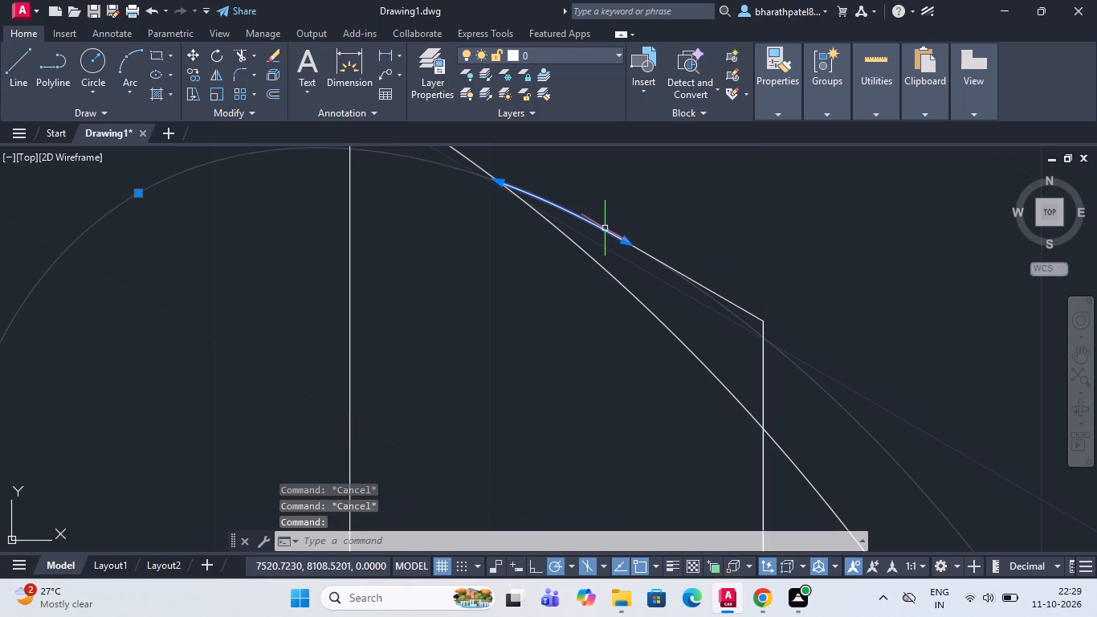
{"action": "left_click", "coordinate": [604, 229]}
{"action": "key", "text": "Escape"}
Trim the leftover piece of the second radius-25 isocircle just above the raised part's upper lower-right 30° edge.
{"action": "scroll", "coordinate": [620, 250], "scroll_direction": "down", "scroll_amount": 3}
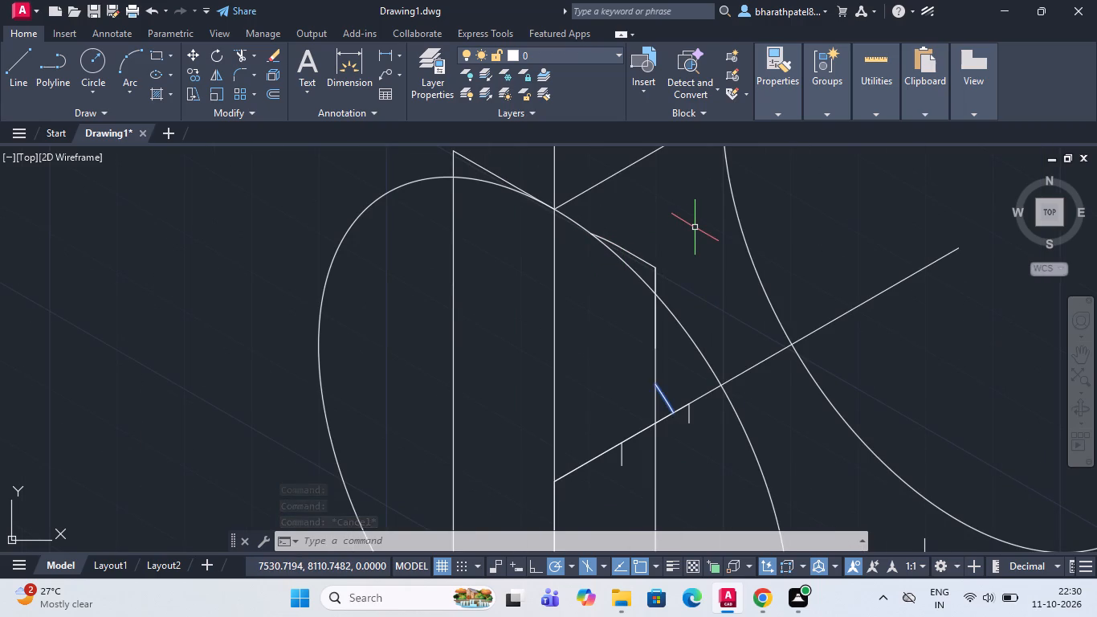
{"action": "scroll", "coordinate": [695, 227], "scroll_direction": "down", "scroll_amount": 3}
{"action": "scroll", "coordinate": [708, 235], "scroll_direction": "up", "scroll_amount": 2}
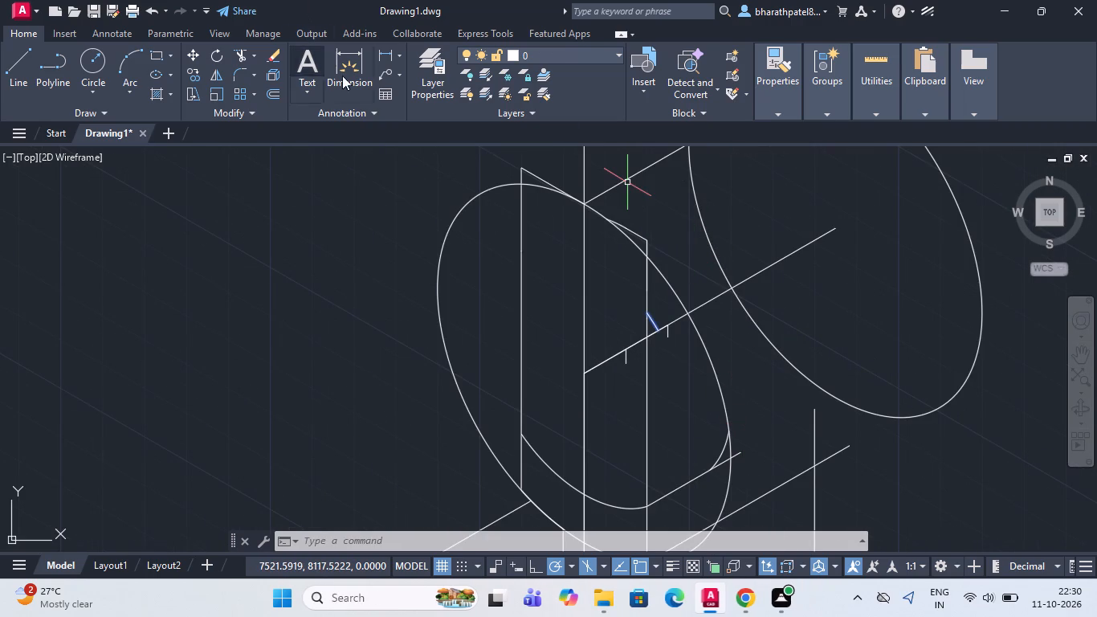
{"action": "left_click", "coordinate": [236, 53]}
{"action": "scroll", "coordinate": [519, 210], "scroll_direction": "down", "scroll_amount": 1}
{"action": "scroll", "coordinate": [653, 453], "scroll_direction": "up", "scroll_amount": 1}
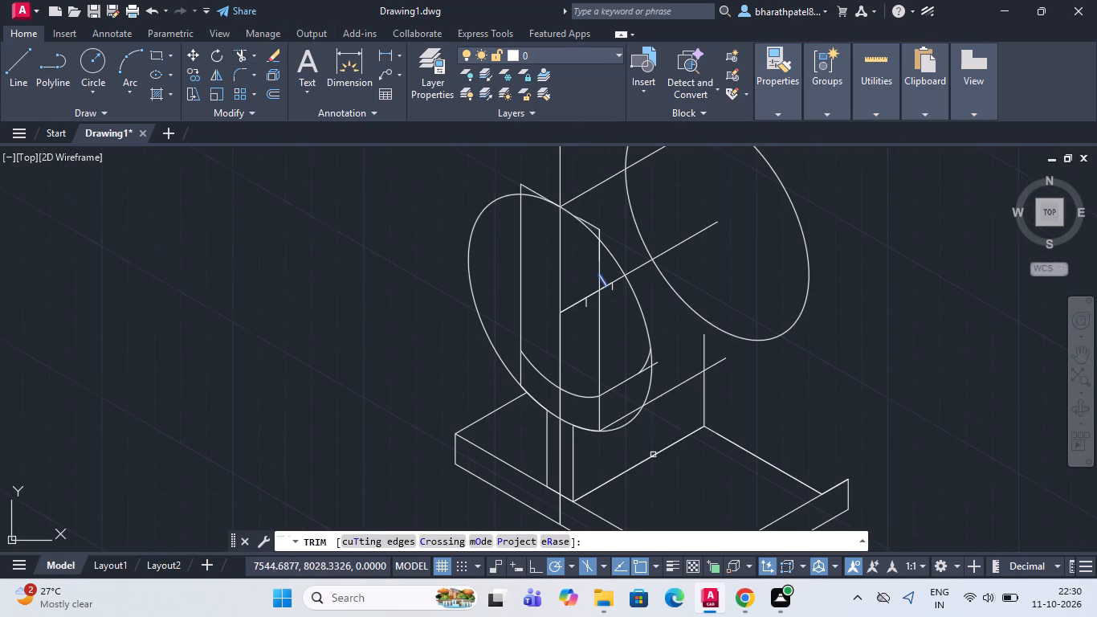
{"action": "scroll", "coordinate": [653, 451], "scroll_direction": "up", "scroll_amount": 1}
{"action": "left_click", "coordinate": [630, 230]}
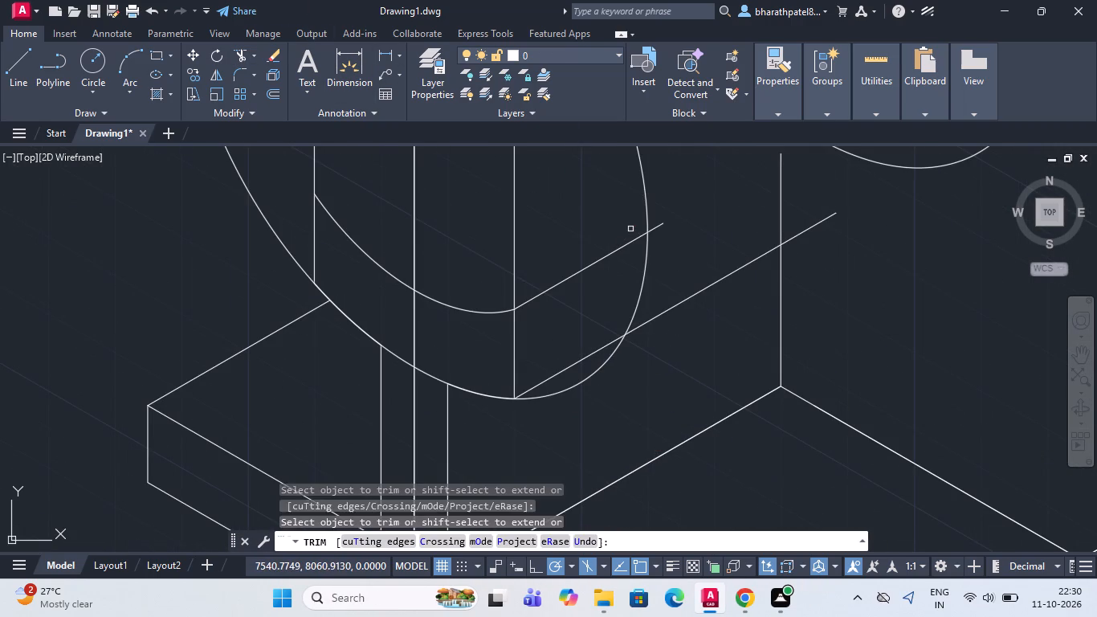
{"action": "scroll", "coordinate": [630, 229], "scroll_direction": "down", "scroll_amount": 4}
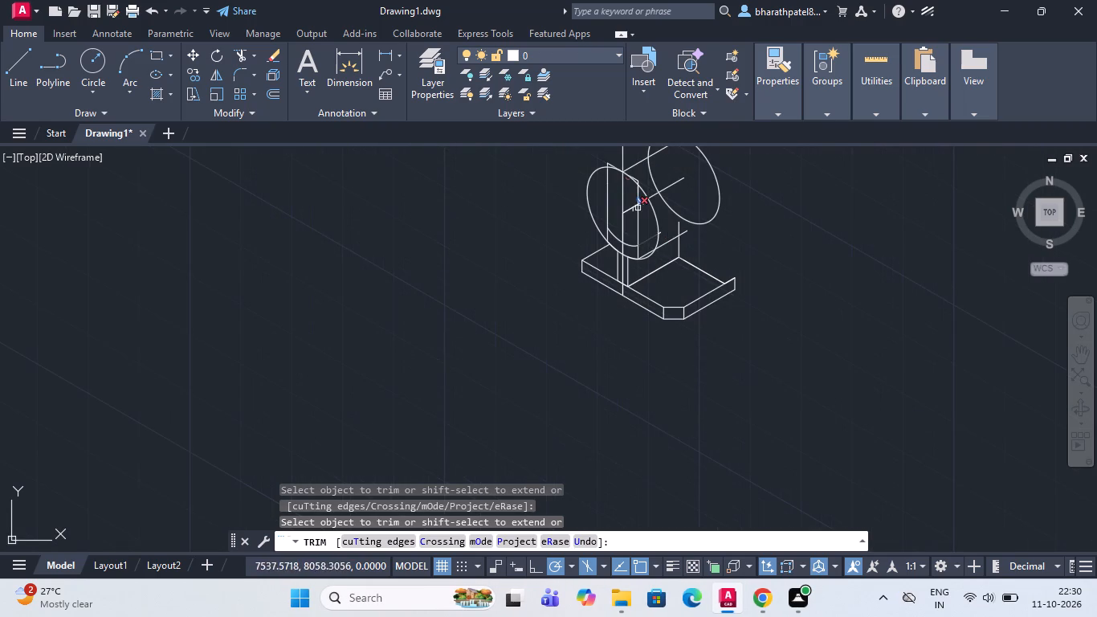
{"action": "scroll", "coordinate": [614, 150], "scroll_direction": "up", "scroll_amount": 1}
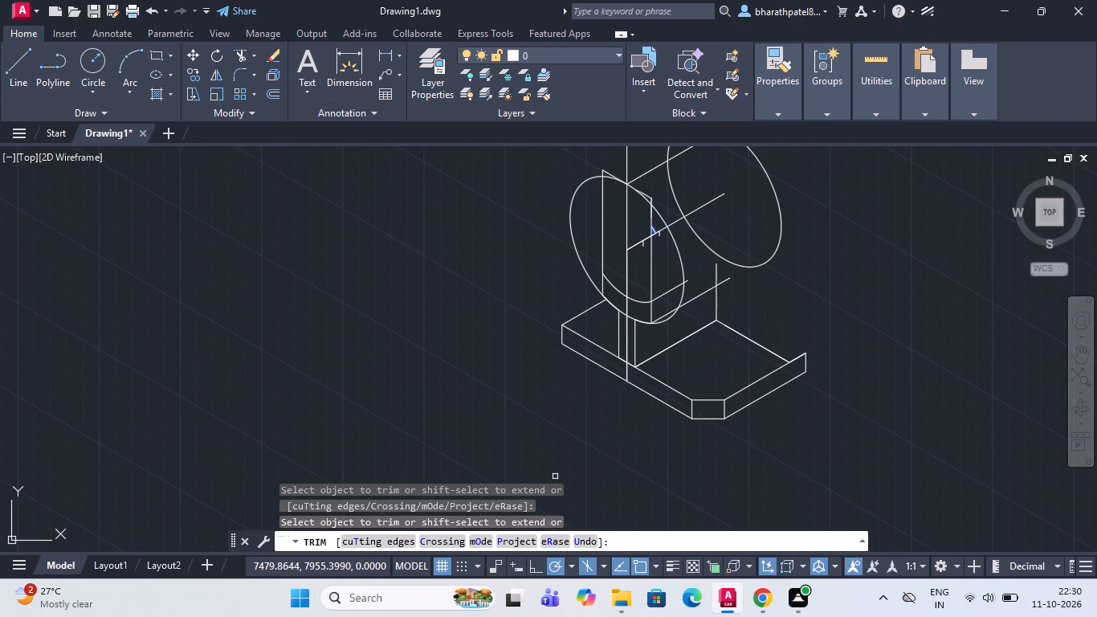
{"action": "key", "text": "Escape"}
{"action": "key", "text": "Escape"}
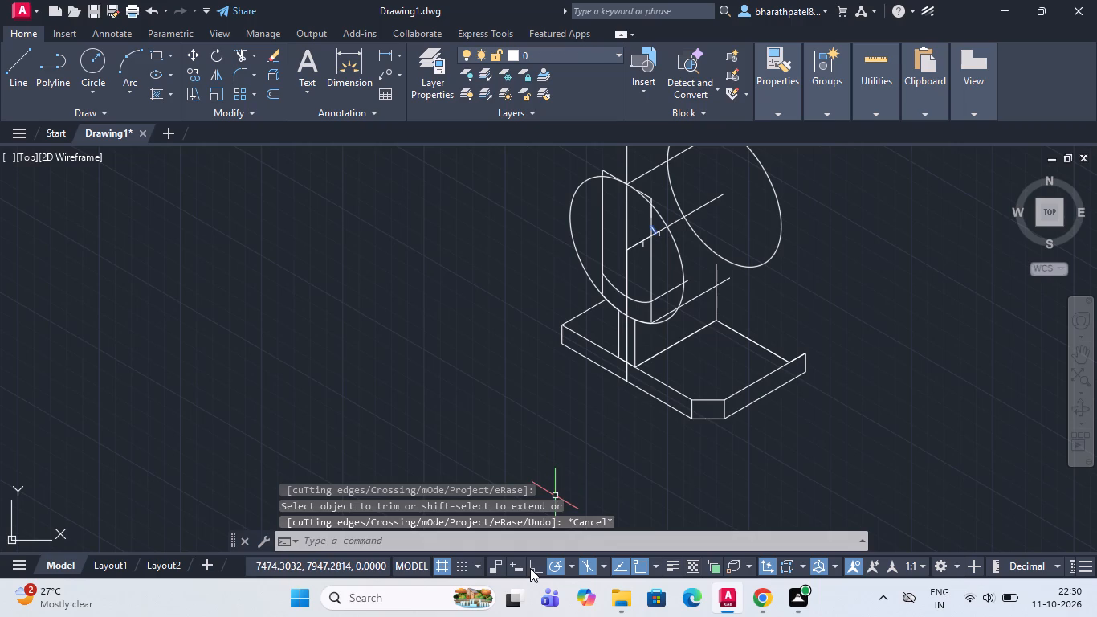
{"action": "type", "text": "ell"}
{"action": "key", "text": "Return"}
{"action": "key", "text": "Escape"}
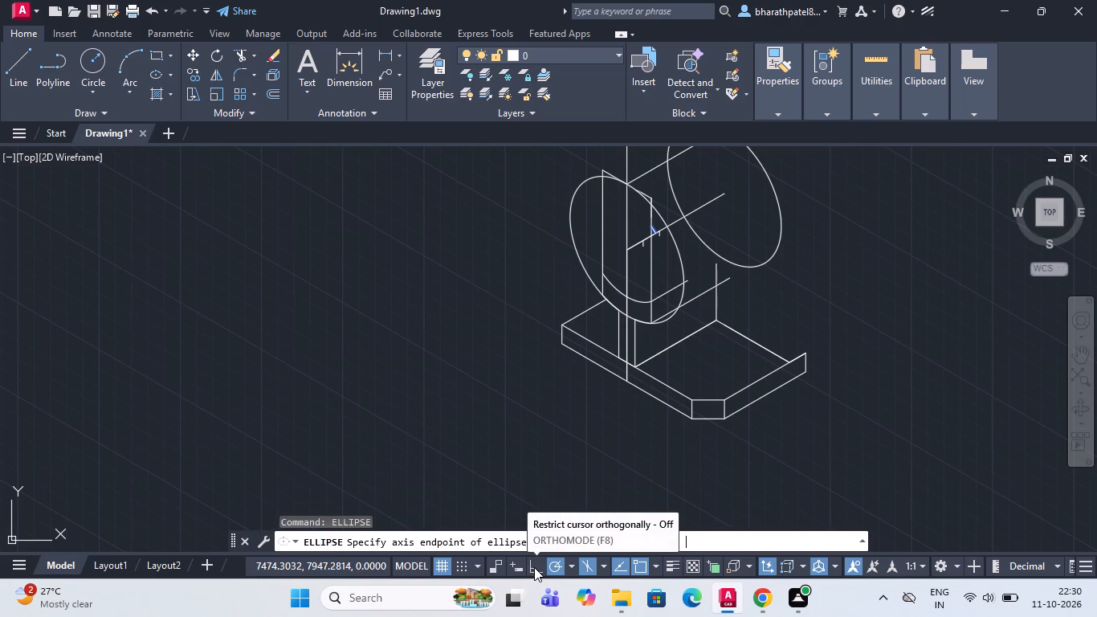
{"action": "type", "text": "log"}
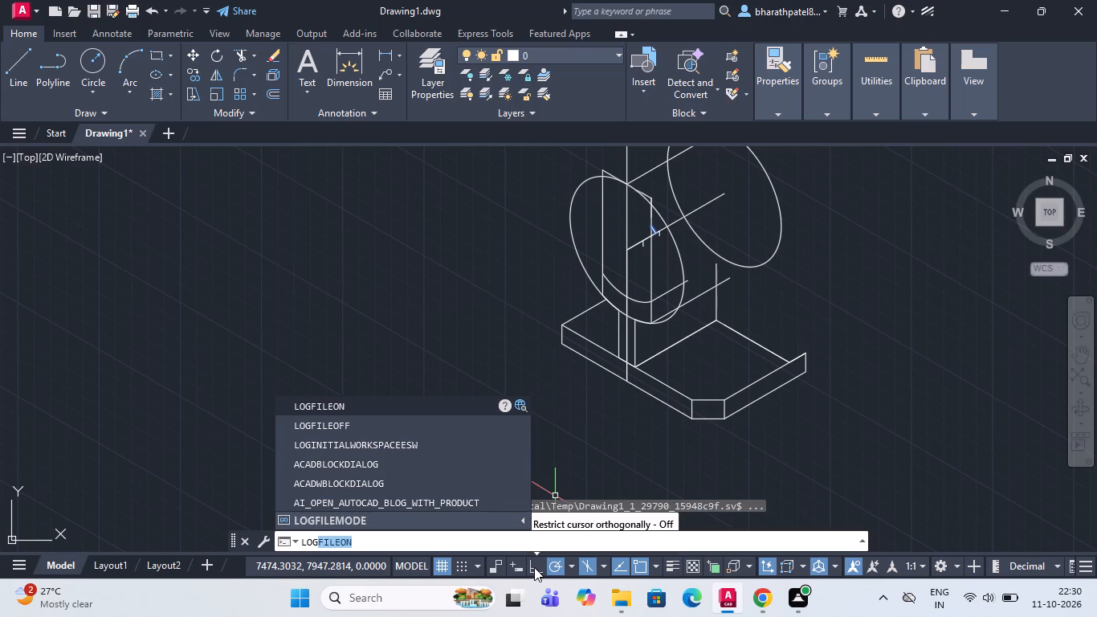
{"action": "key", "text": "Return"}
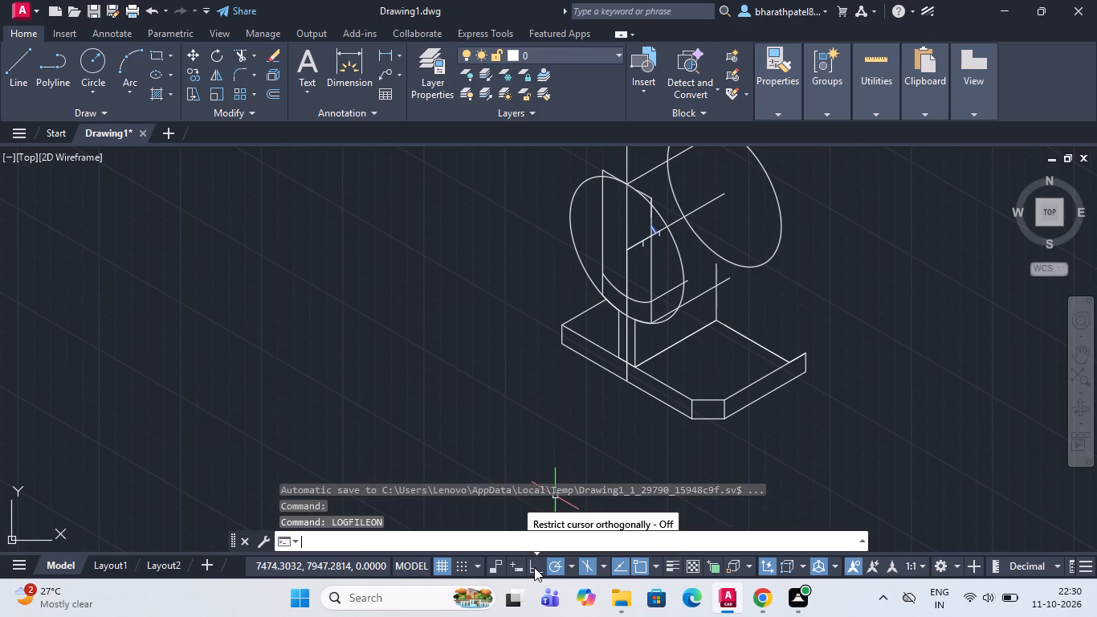
Draw a radius-25 isocircle centred where the 30° centre line meets the raised part's middle vertical.
{"action": "type", "text": "ell"}
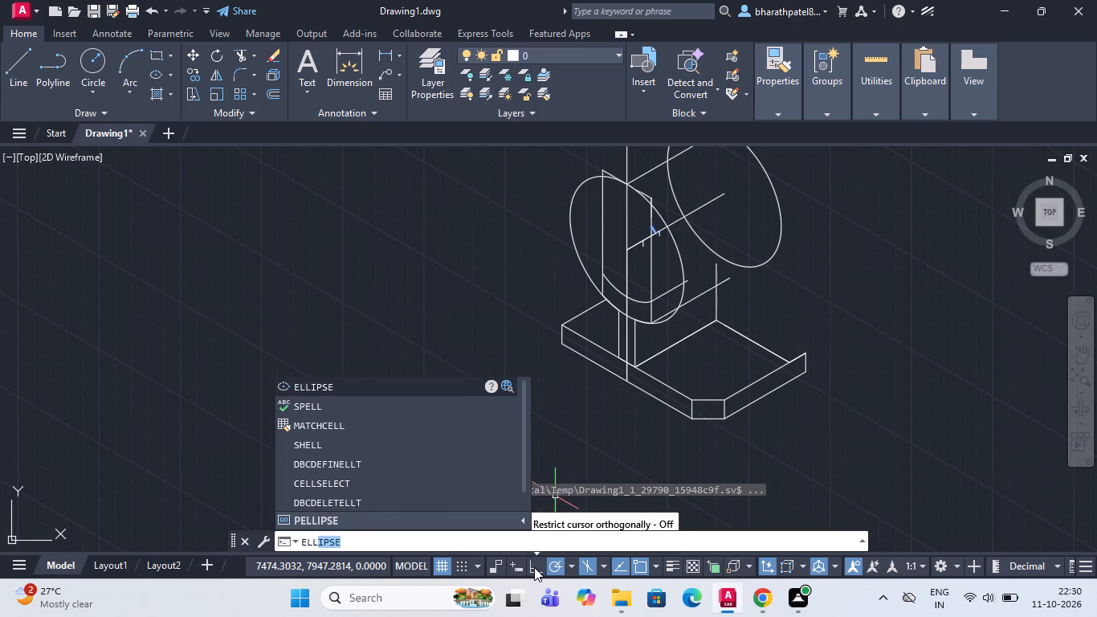
{"action": "key", "text": "Return"}
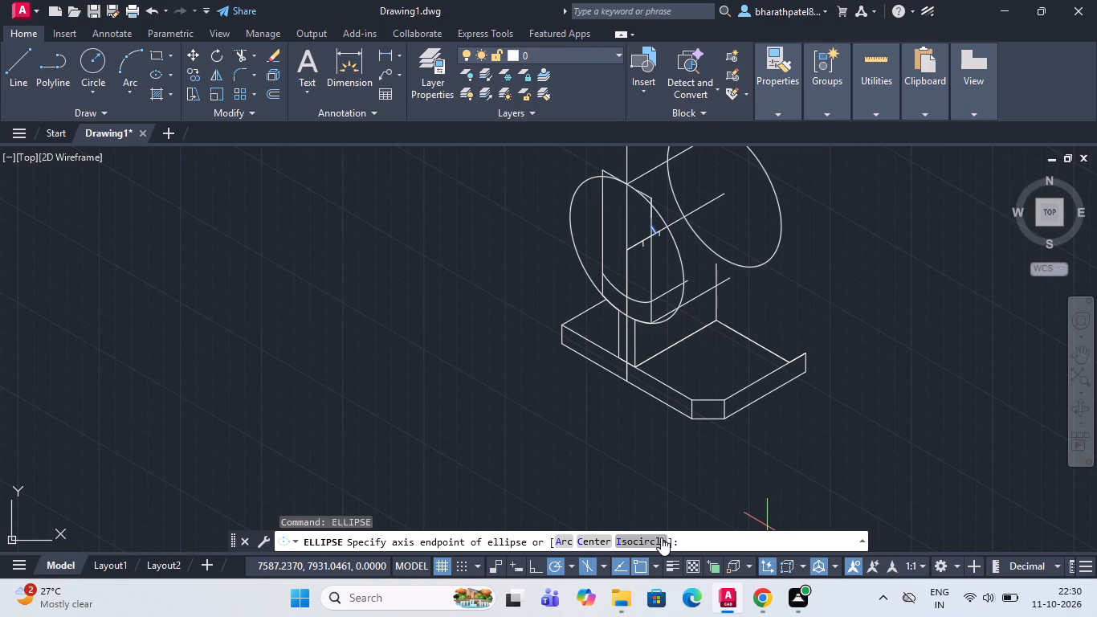
{"action": "left_click", "coordinate": [658, 539]}
{"action": "scroll", "coordinate": [632, 468], "scroll_direction": "down", "scroll_amount": 1}
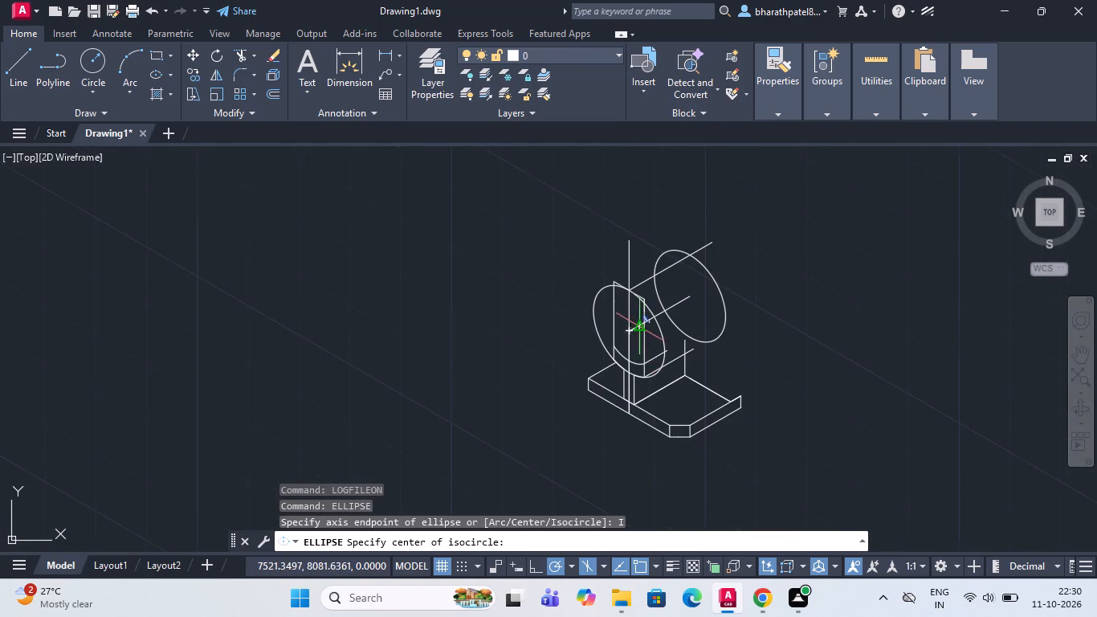
{"action": "scroll", "coordinate": [642, 324], "scroll_direction": "up", "scroll_amount": 4}
{"action": "left_click", "coordinate": [556, 358]}
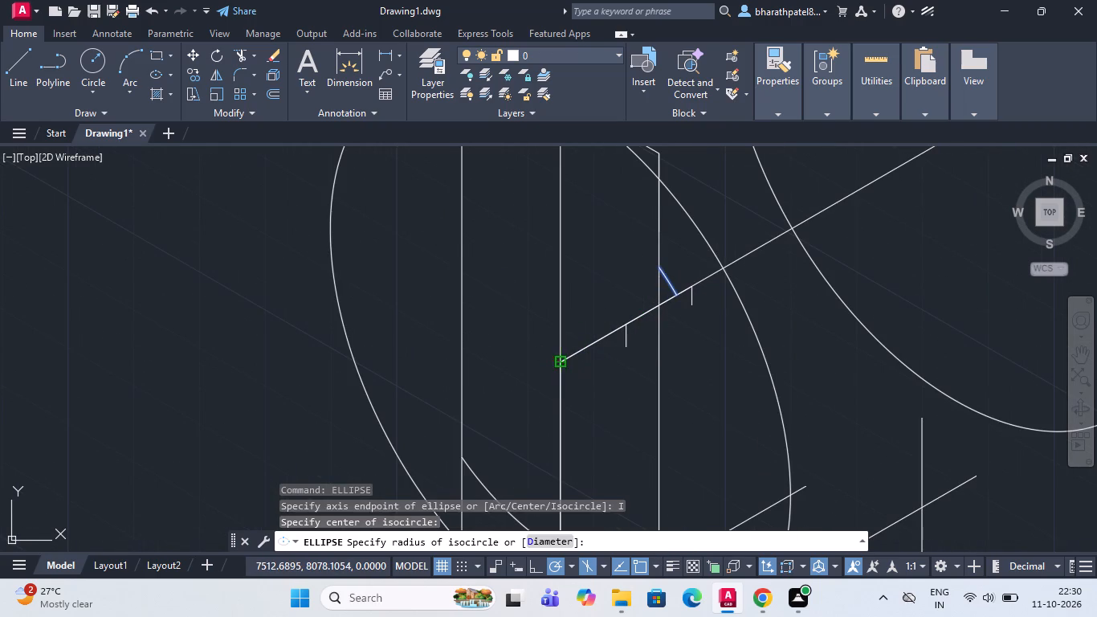
{"action": "scroll", "coordinate": [712, 370], "scroll_direction": "down", "scroll_amount": 2}
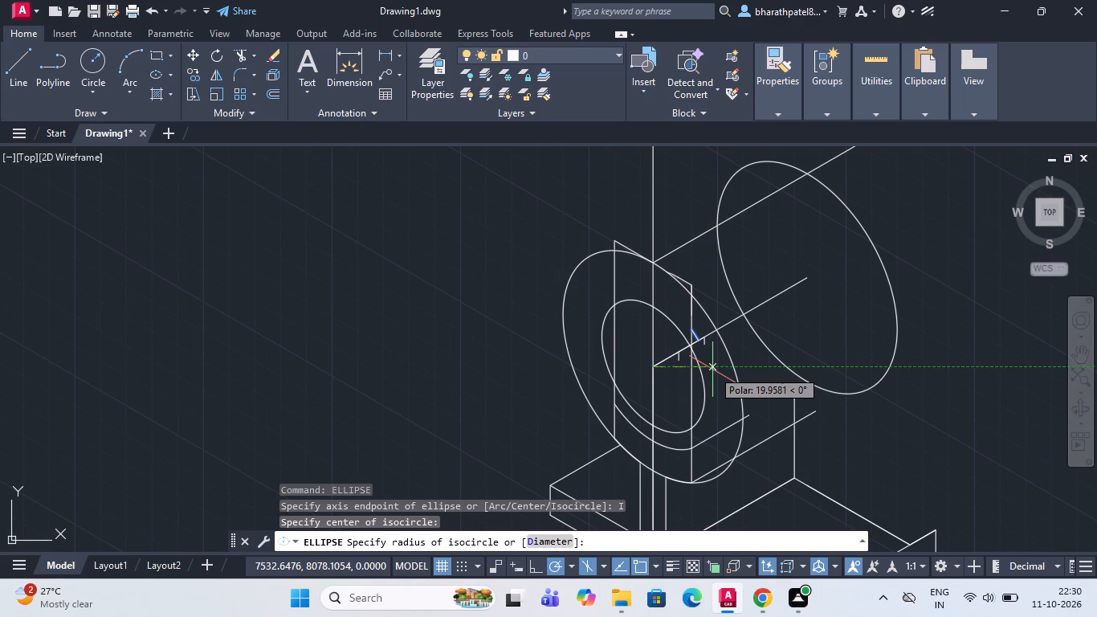
{"action": "type", "text": "25"}
{"action": "key", "text": "Return"}
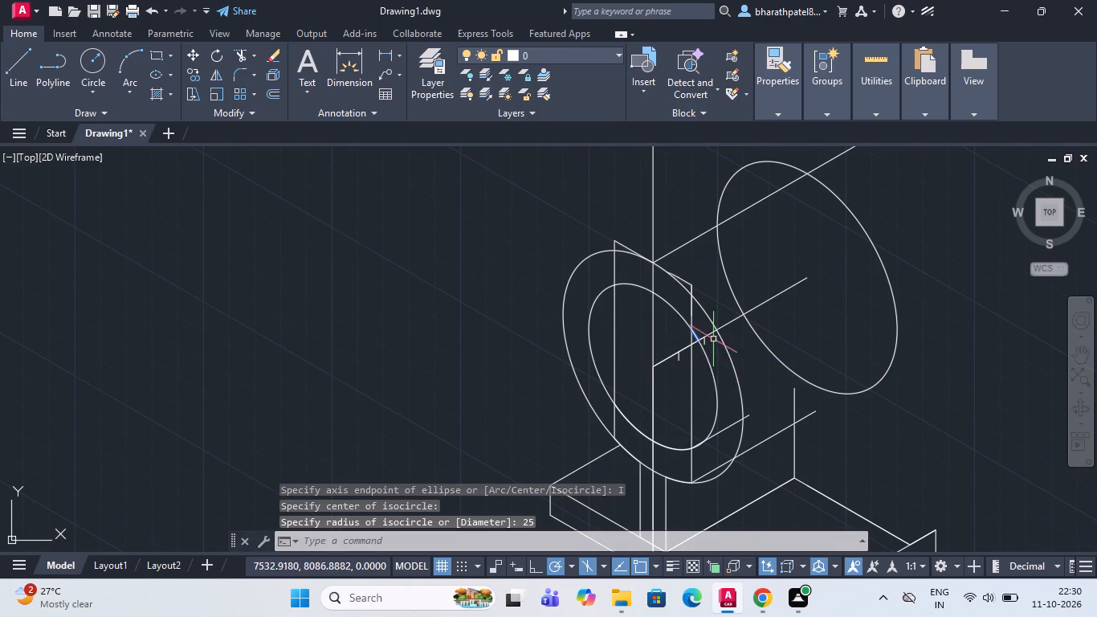
Trim the radius-35 and radius-25 isocircles outside the raised part's left vertical and on their right side below the 30° centre line.
{"action": "scroll", "coordinate": [726, 329], "scroll_direction": "up", "scroll_amount": 2}
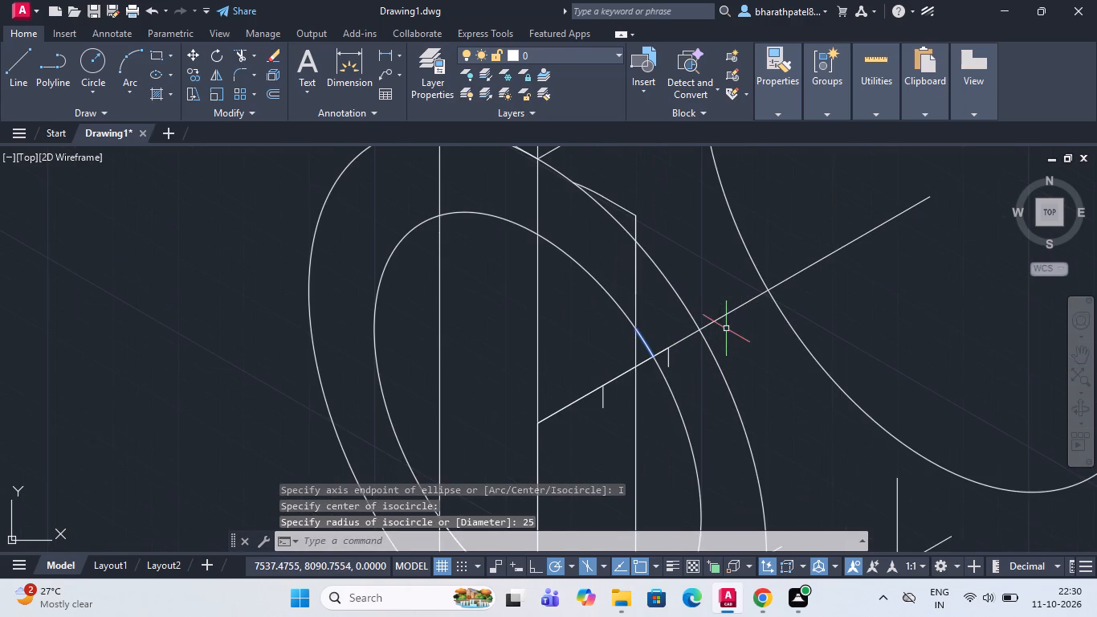
{"action": "scroll", "coordinate": [720, 323], "scroll_direction": "down", "scroll_amount": 1}
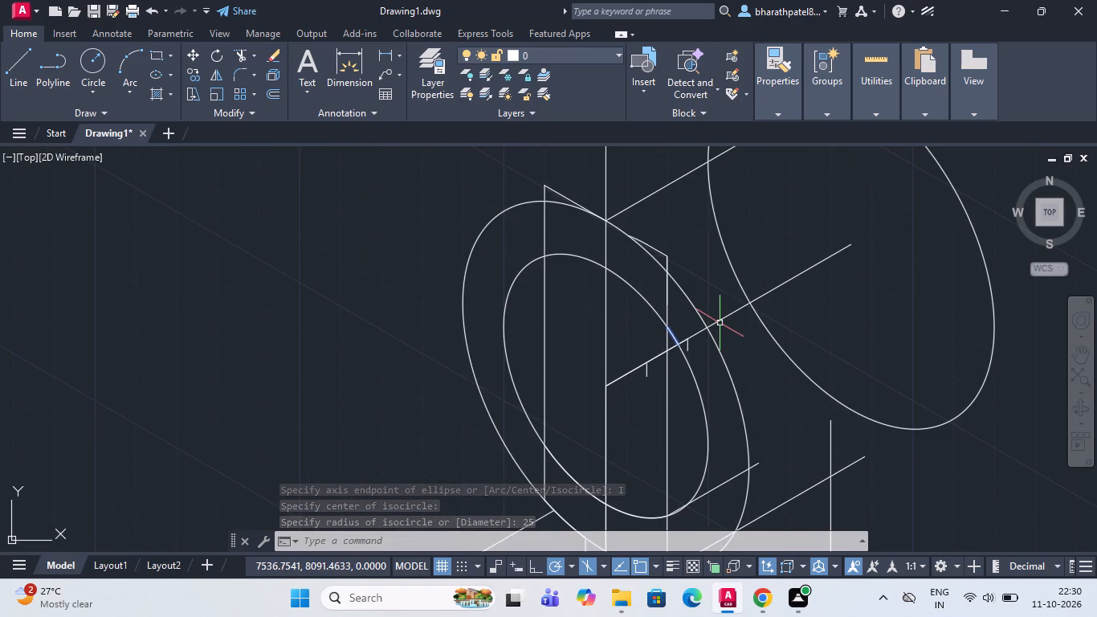
{"action": "left_click", "coordinate": [240, 49]}
{"action": "left_click_drag", "start_coordinate": [401, 247], "coordinate": [532, 353]}
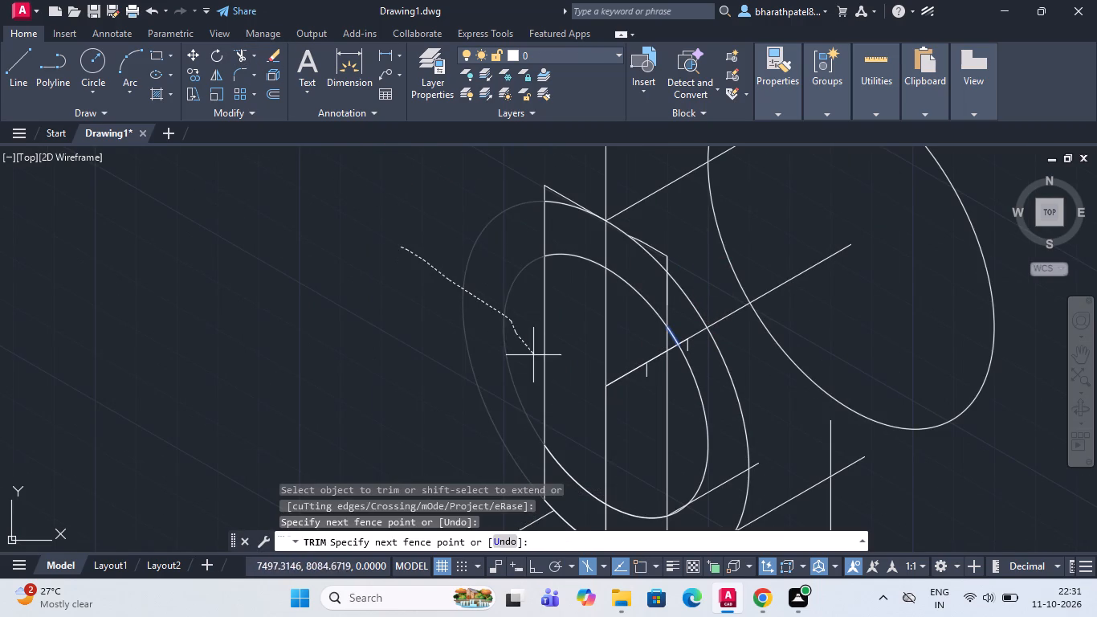
{"action": "left_click_drag", "start_coordinate": [532, 353], "coordinate": [530, 352]}
{"action": "left_click_drag", "start_coordinate": [687, 417], "coordinate": [793, 421]}
{"action": "scroll", "coordinate": [692, 341], "scroll_direction": "up", "scroll_amount": 4}
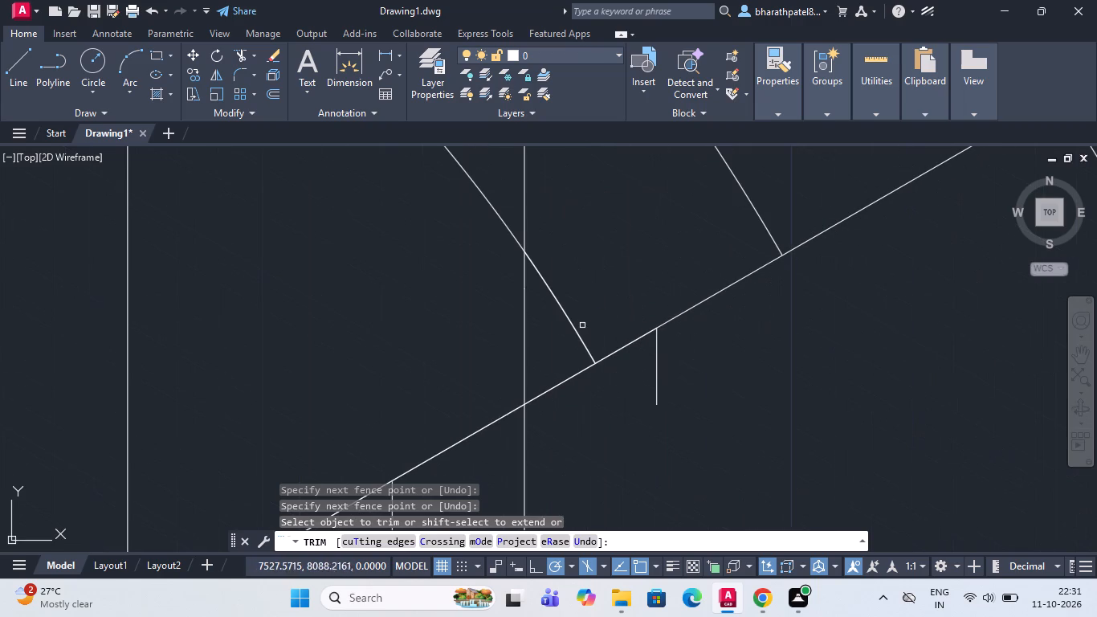
Trim the radius-35 and radius-25 arcs between the raised part's right vertical and the 30° centre line.
{"action": "left_click_drag", "start_coordinate": [537, 365], "coordinate": [777, 177]}
{"action": "scroll", "coordinate": [774, 186], "scroll_direction": "down", "scroll_amount": 3}
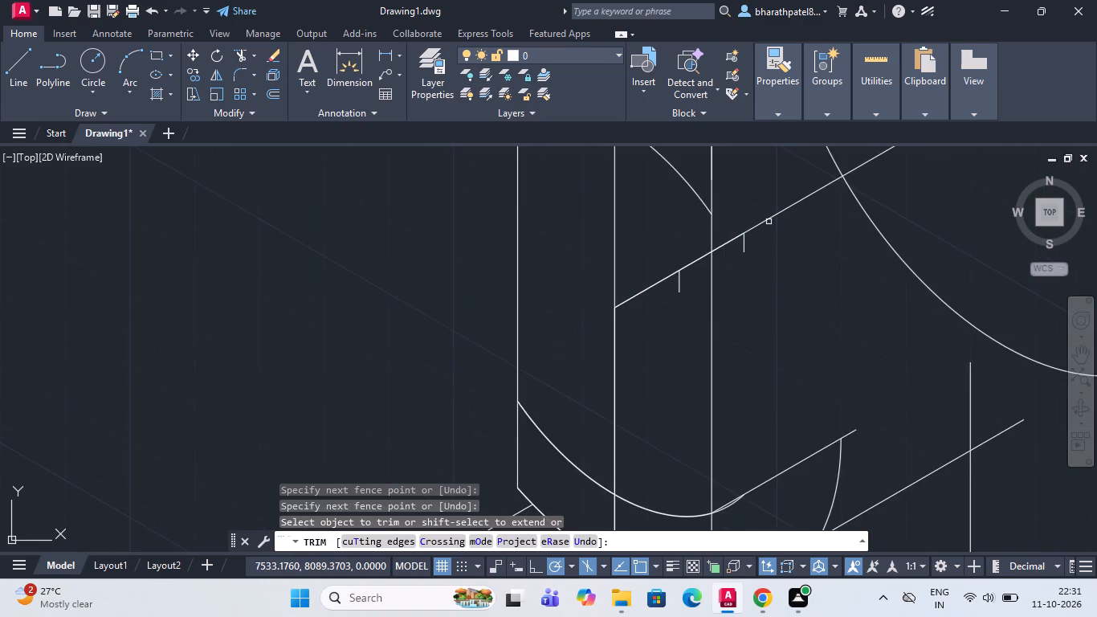
{"action": "scroll", "coordinate": [767, 224], "scroll_direction": "down", "scroll_amount": 3}
Trim the sloping top edge and the left and right verticals where they extend above the raised part's upper radius-35 arc.
{"action": "scroll", "coordinate": [752, 178], "scroll_direction": "up", "scroll_amount": 3}
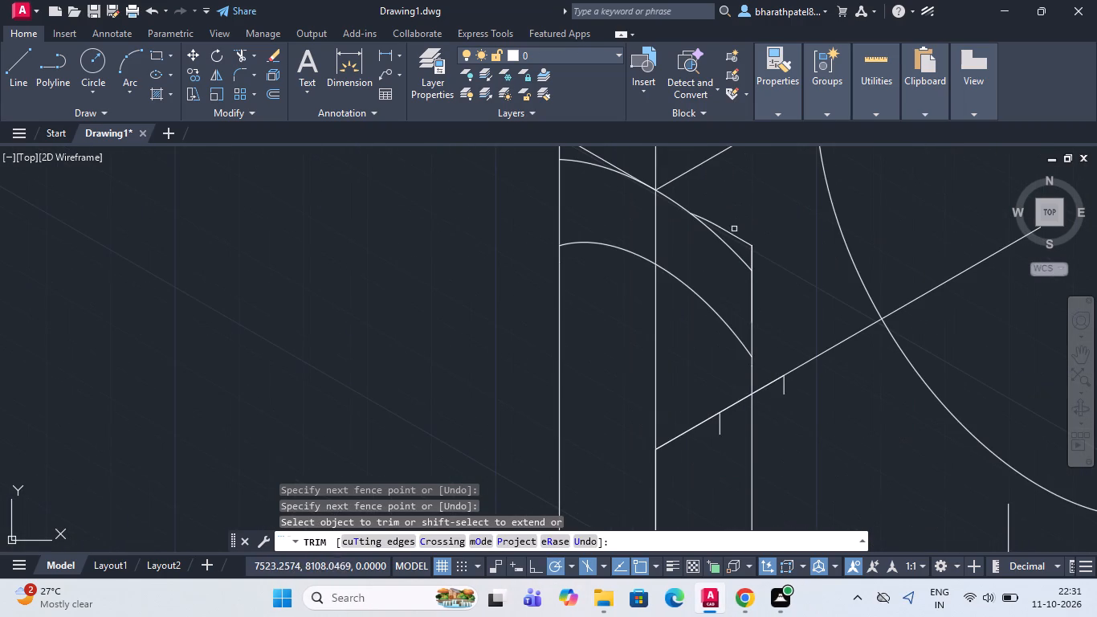
{"action": "left_click", "coordinate": [736, 237]}
{"action": "left_click_drag", "start_coordinate": [736, 237], "coordinate": [768, 266]}
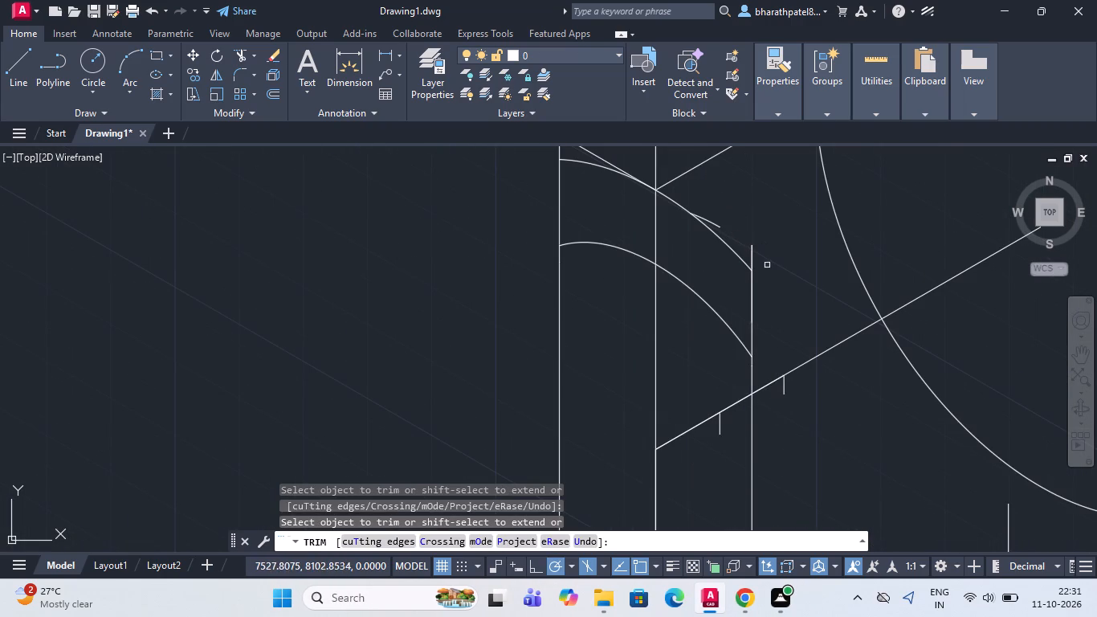
{"action": "left_click", "coordinate": [749, 253]}
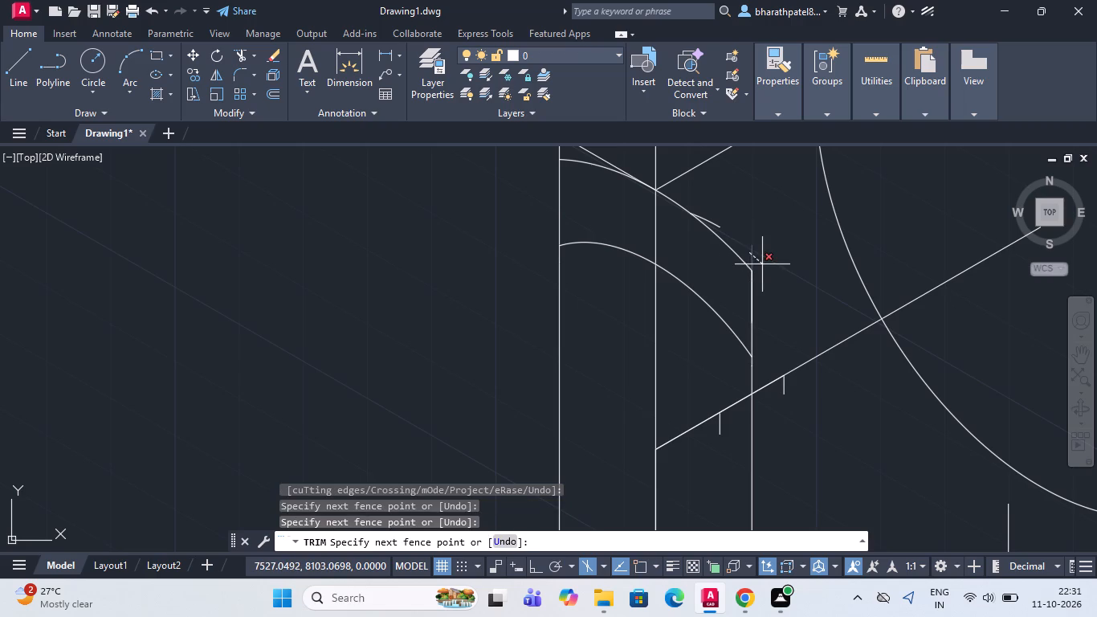
{"action": "left_click", "coordinate": [763, 264]}
{"action": "left_click", "coordinate": [720, 224]}
{"action": "scroll", "coordinate": [724, 231], "scroll_direction": "down", "scroll_amount": 2}
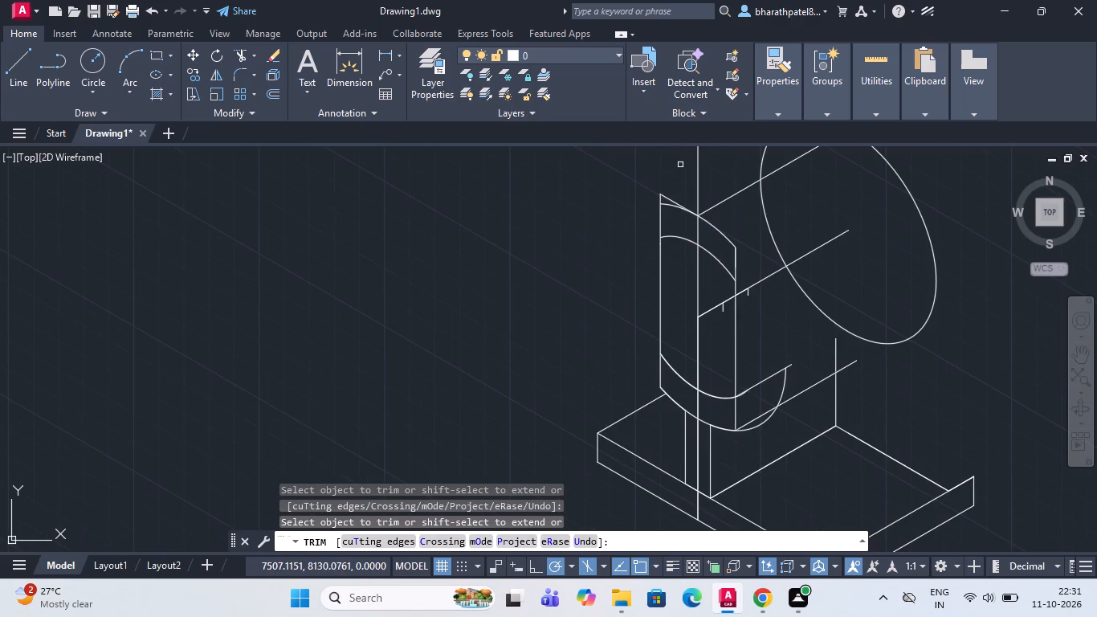
{"action": "scroll", "coordinate": [680, 175], "scroll_direction": "up", "scroll_amount": 4}
{"action": "left_click_drag", "start_coordinate": [515, 344], "coordinate": [659, 309]}
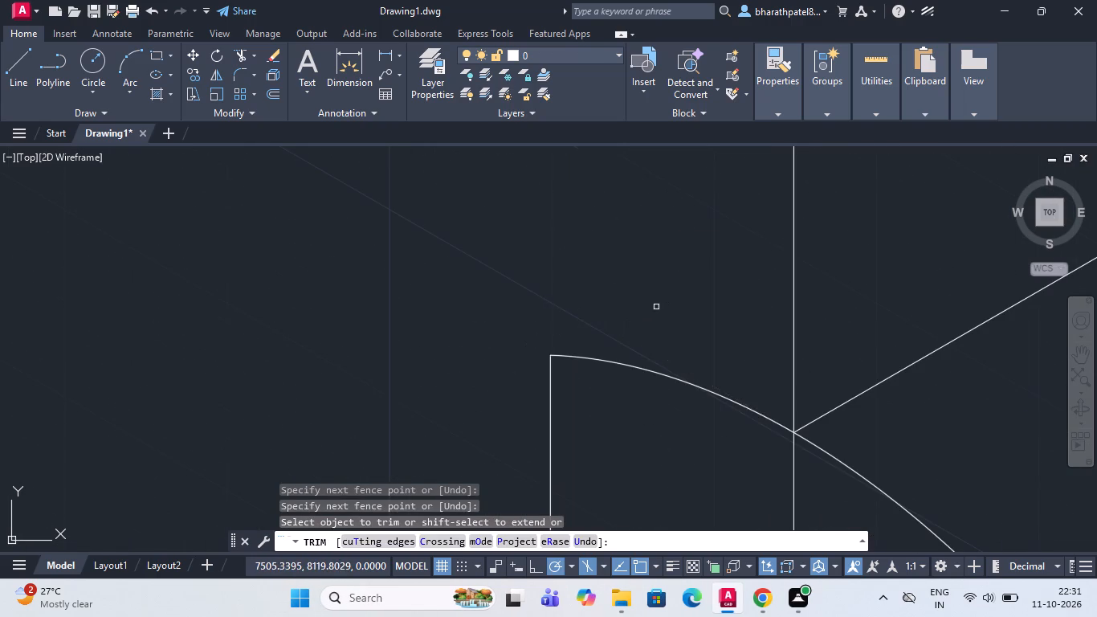
Trim the lower radius-25 and radius-35 arcs beyond the raised part's right vertical.
{"action": "scroll", "coordinate": [656, 304], "scroll_direction": "down", "scroll_amount": 6}
{"action": "scroll", "coordinate": [660, 371], "scroll_direction": "up", "scroll_amount": 3}
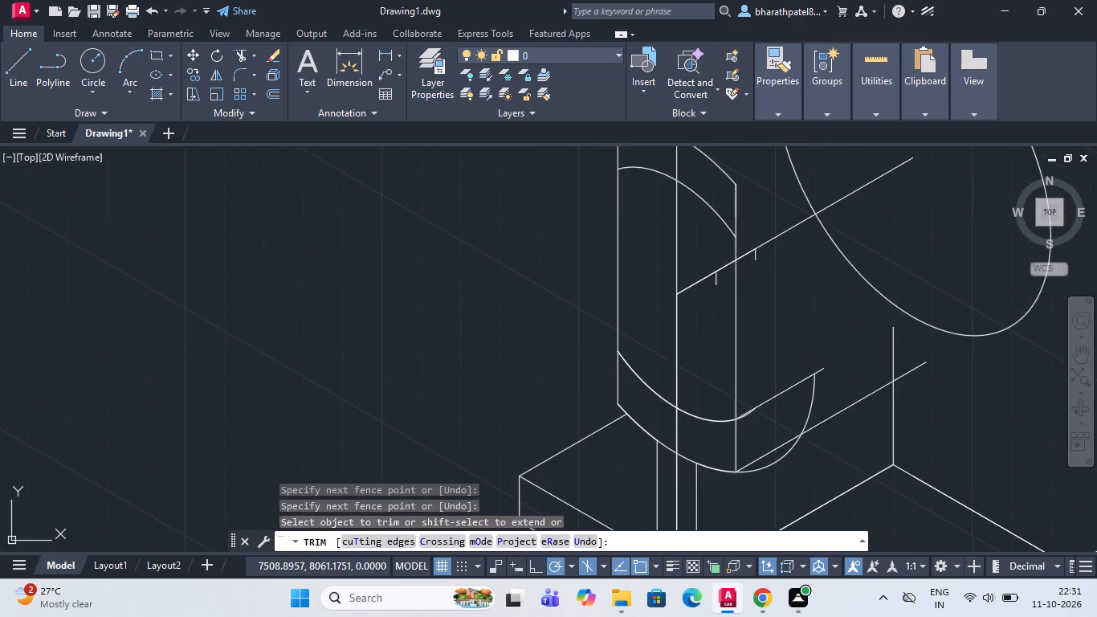
{"action": "scroll", "coordinate": [712, 366], "scroll_direction": "down", "scroll_amount": 1}
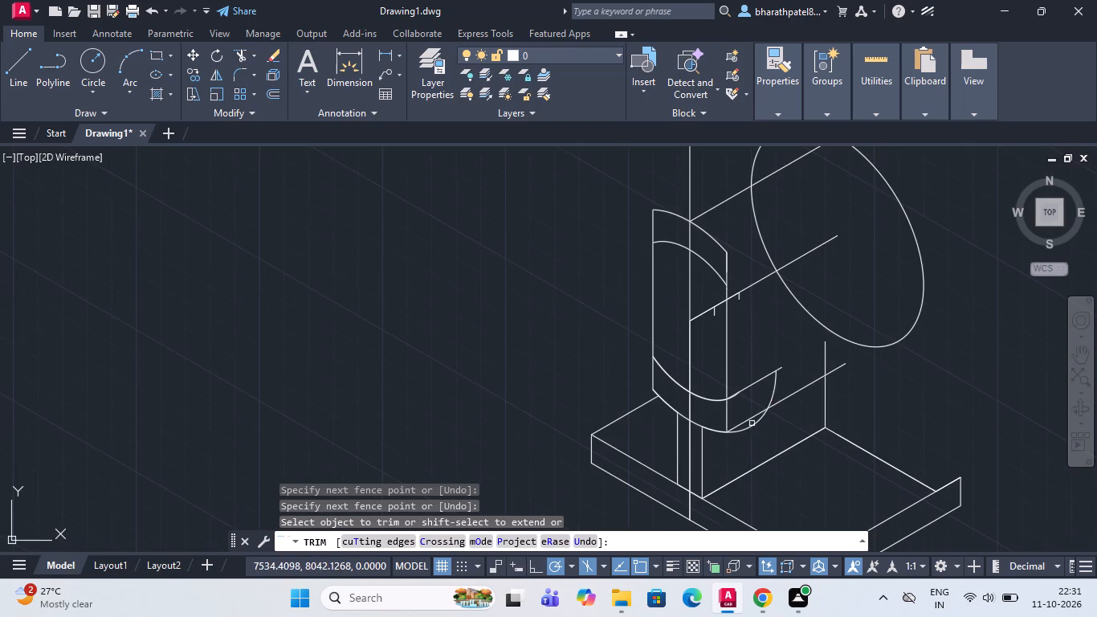
{"action": "scroll", "coordinate": [746, 438], "scroll_direction": "up", "scroll_amount": 2}
{"action": "scroll", "coordinate": [715, 330], "scroll_direction": "up", "scroll_amount": 2}
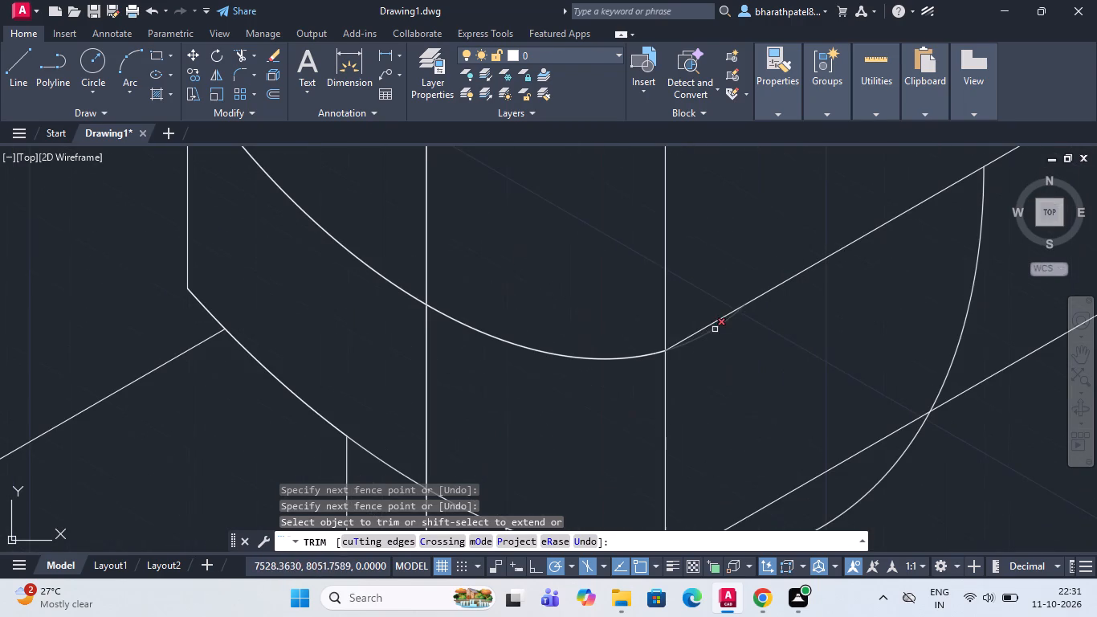
{"action": "left_click", "coordinate": [707, 333]}
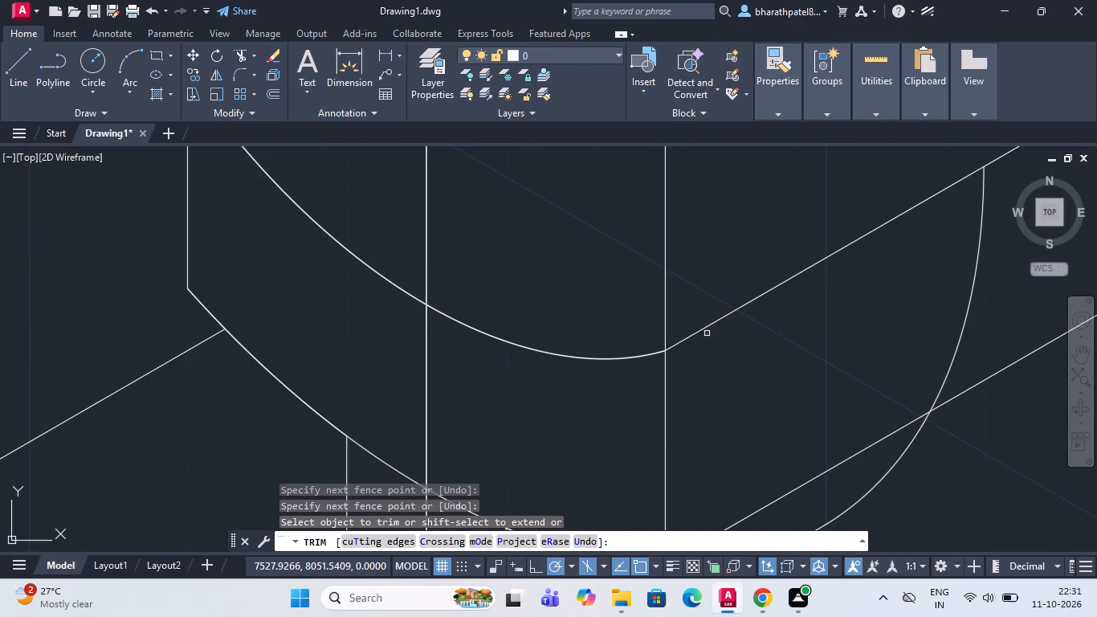
{"action": "scroll", "coordinate": [708, 337], "scroll_direction": "down", "scroll_amount": 6}
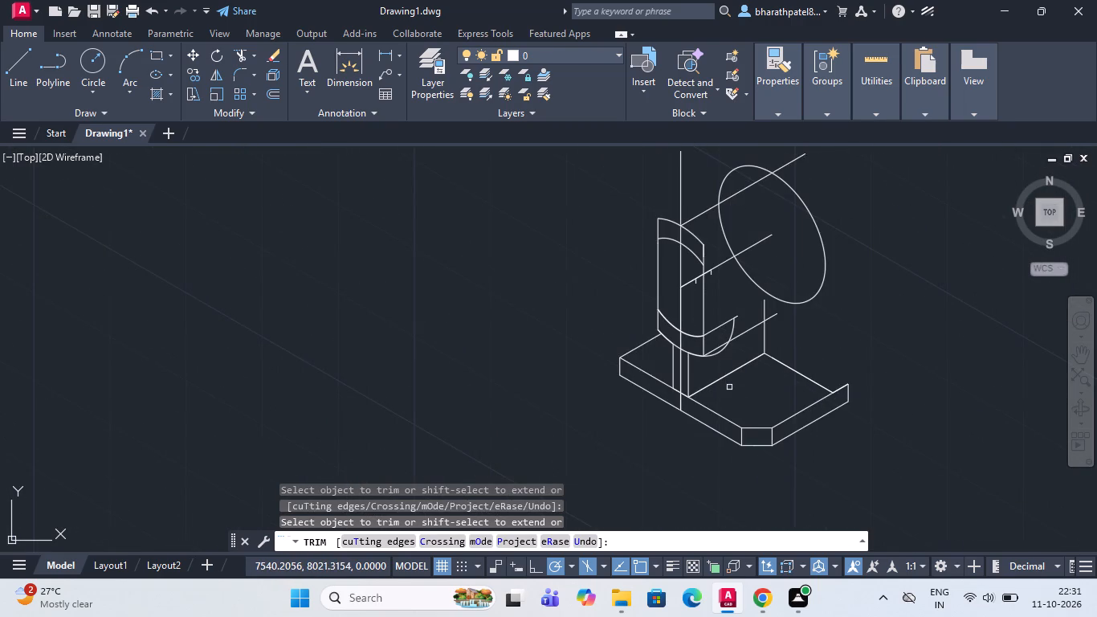
{"action": "scroll", "coordinate": [729, 387], "scroll_direction": "up", "scroll_amount": 2}
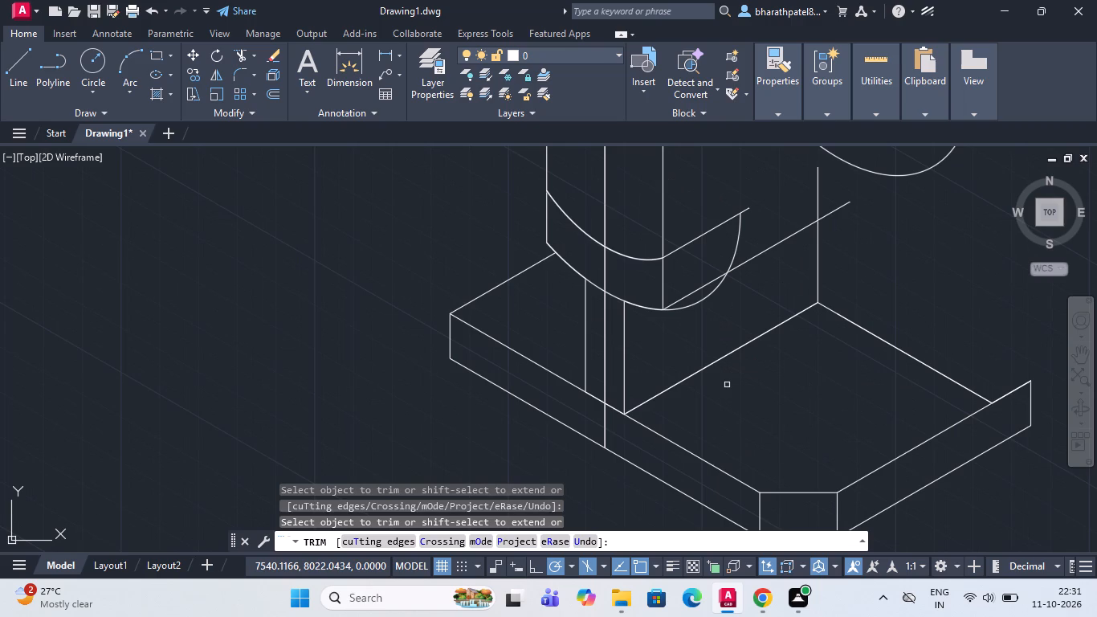
{"action": "left_click", "coordinate": [684, 309]}
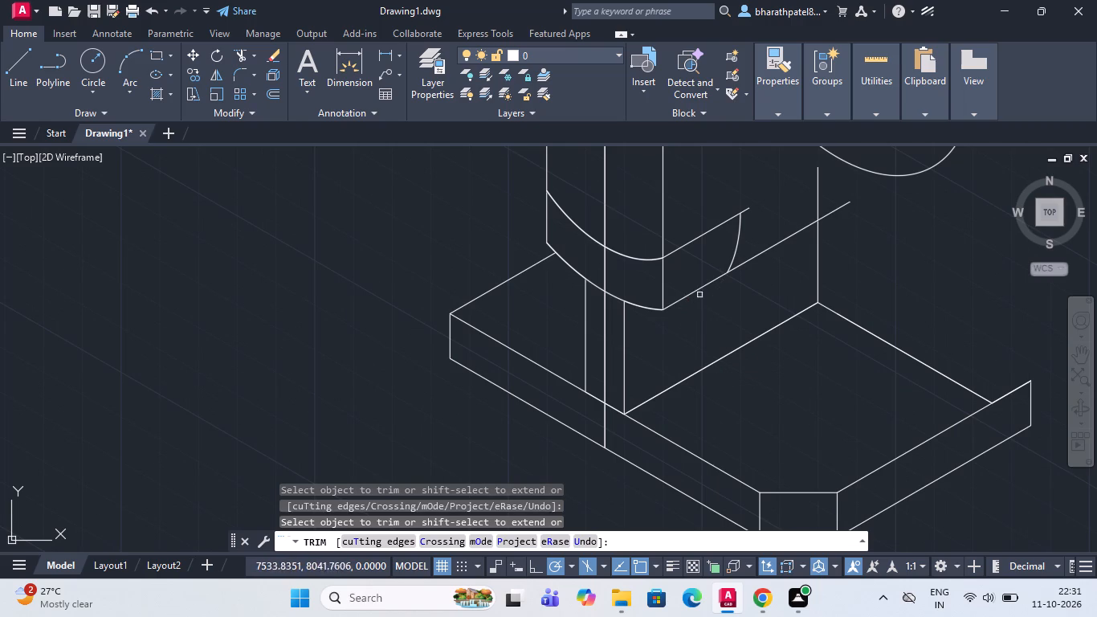
{"action": "left_click", "coordinate": [736, 243]}
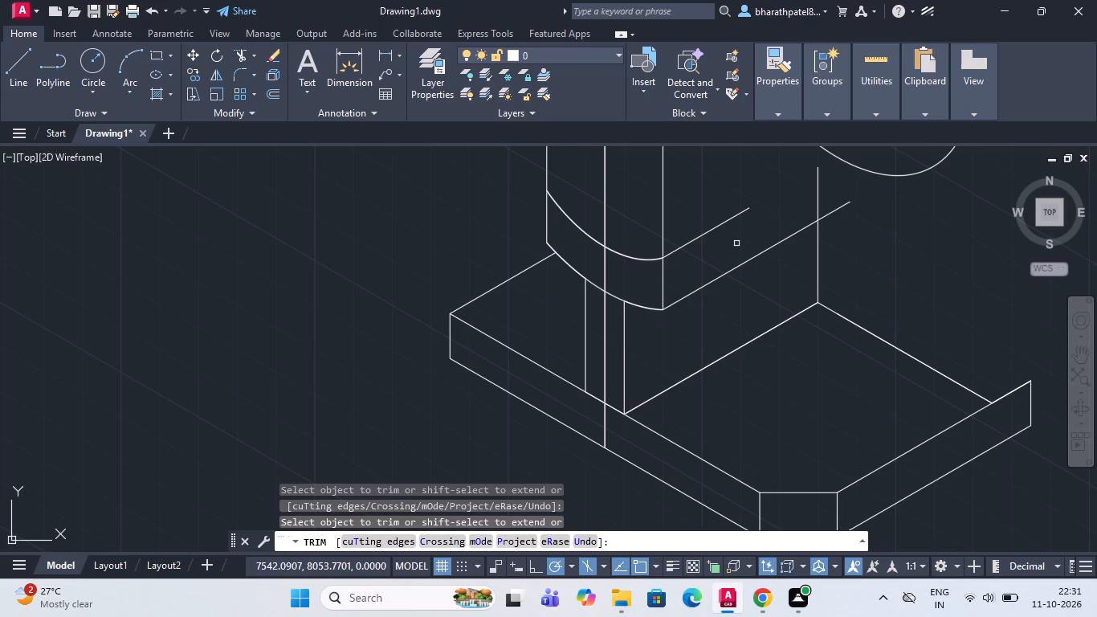
{"action": "scroll", "coordinate": [716, 266], "scroll_direction": "down", "scroll_amount": 2}
{"action": "scroll", "coordinate": [688, 193], "scroll_direction": "up", "scroll_amount": 2}
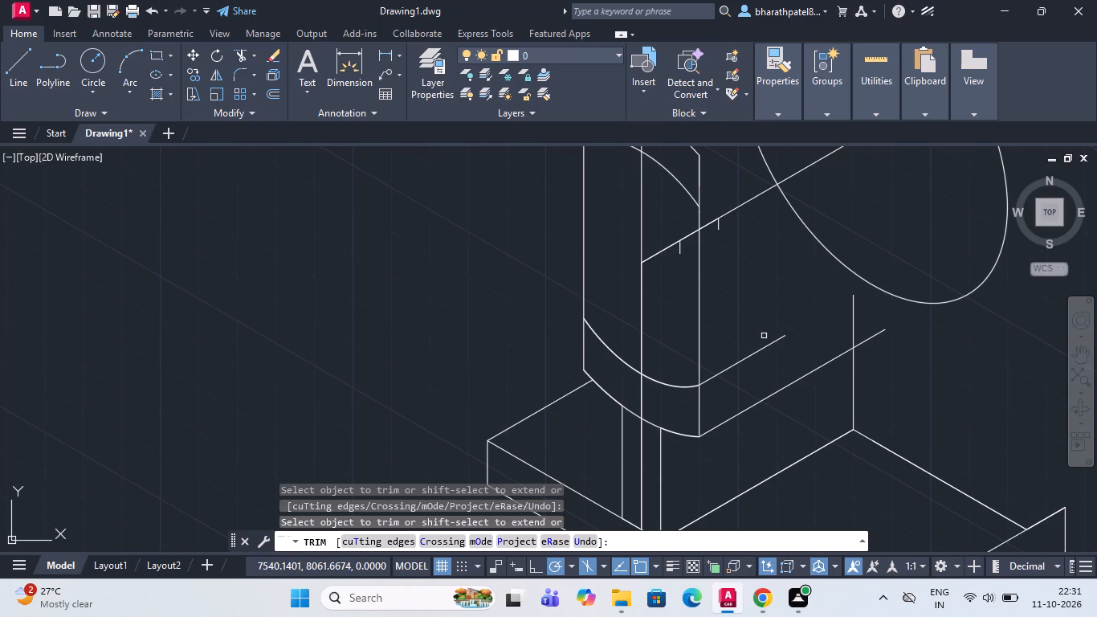
{"action": "scroll", "coordinate": [764, 336], "scroll_direction": "down", "scroll_amount": 2}
{"action": "scroll", "coordinate": [760, 296], "scroll_direction": "up", "scroll_amount": 3}
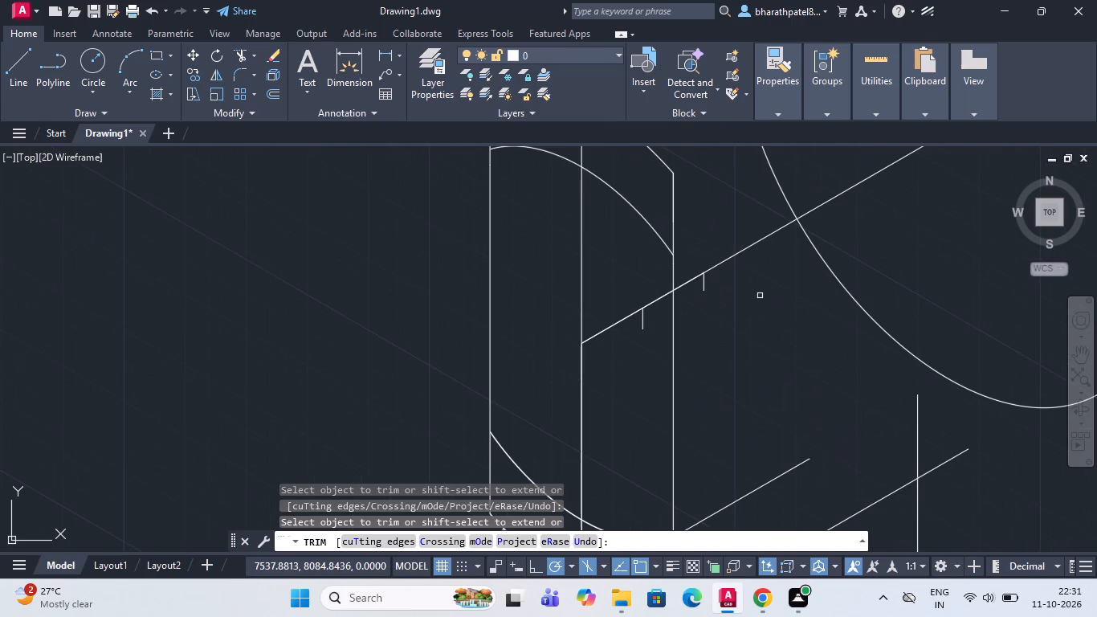
{"action": "key", "text": "Escape"}
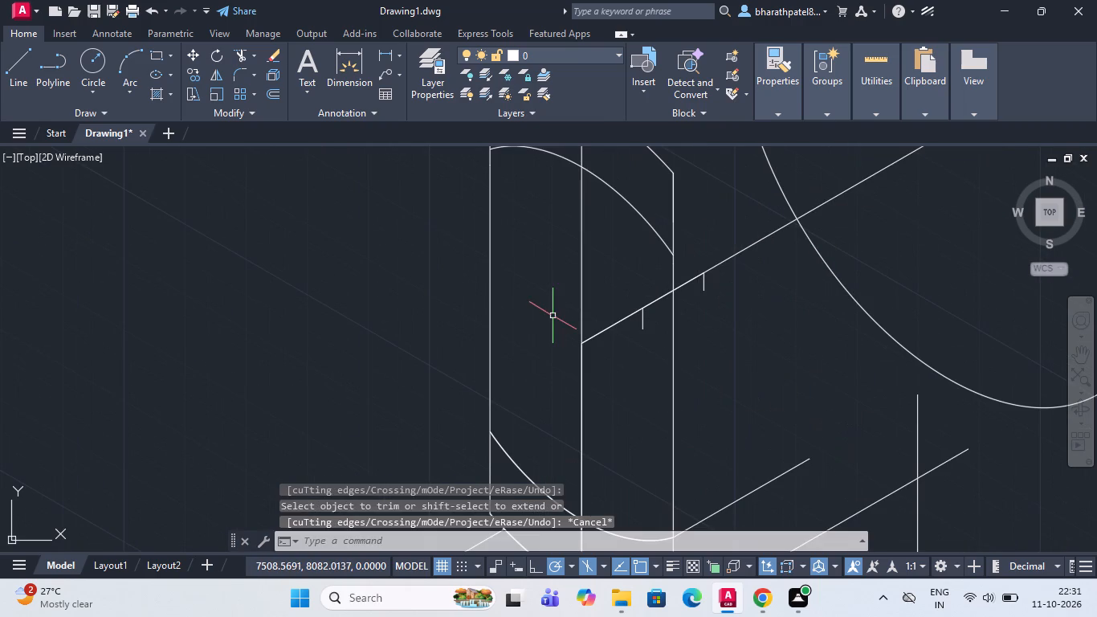
Draw a radius-25 isocircle centred on the 30° centre line at the top of the nearer short vertical tick.
{"action": "key", "text": "e"}
{"action": "type", "text": "ll"}
{"action": "key", "text": "Return"}
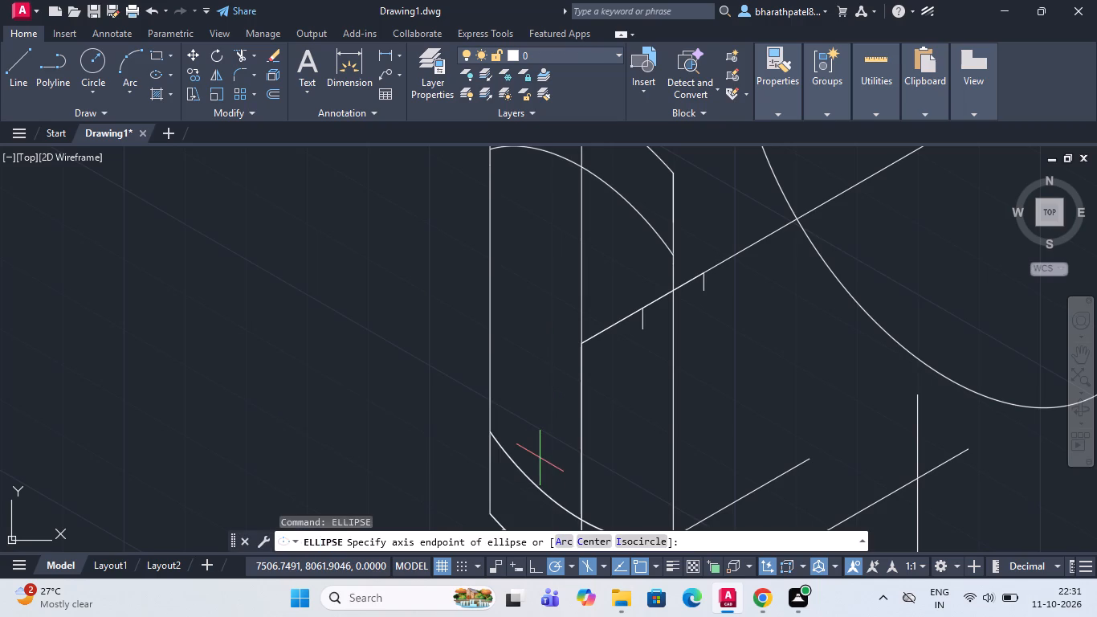
{"action": "left_click", "coordinate": [637, 544]}
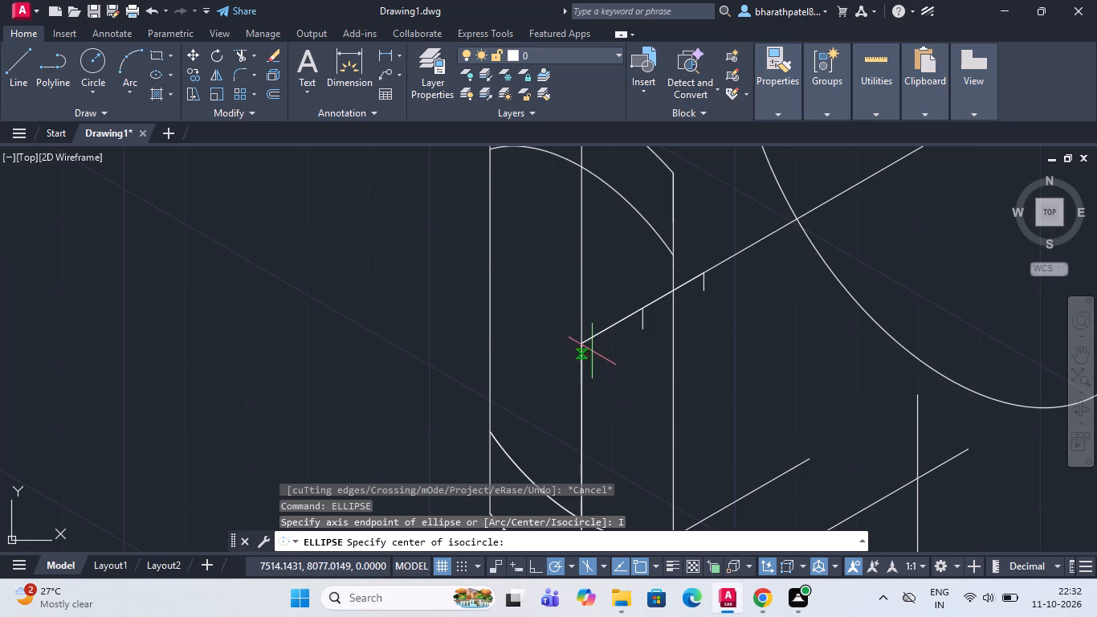
{"action": "scroll", "coordinate": [650, 313], "scroll_direction": "up", "scroll_amount": 3}
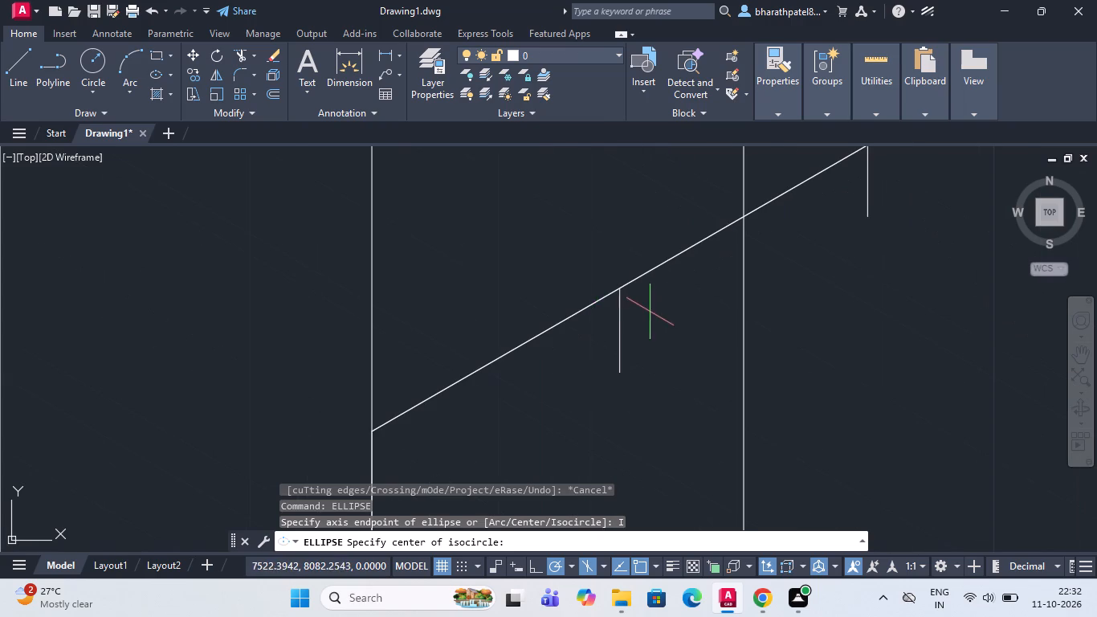
{"action": "left_click", "coordinate": [622, 287]}
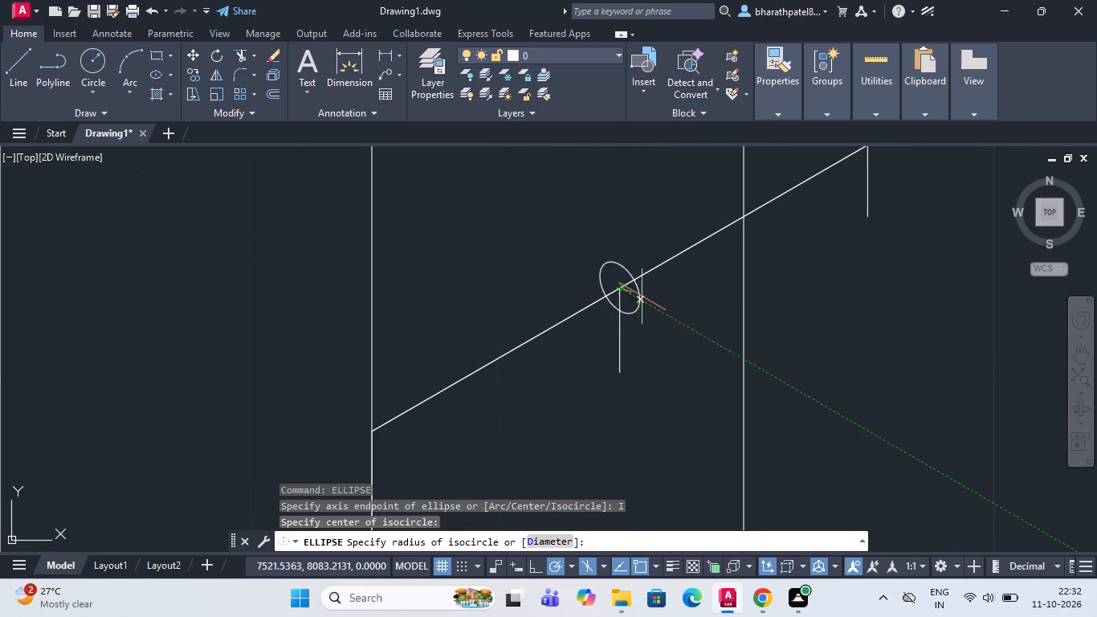
{"action": "scroll", "coordinate": [703, 334], "scroll_direction": "down", "scroll_amount": 3}
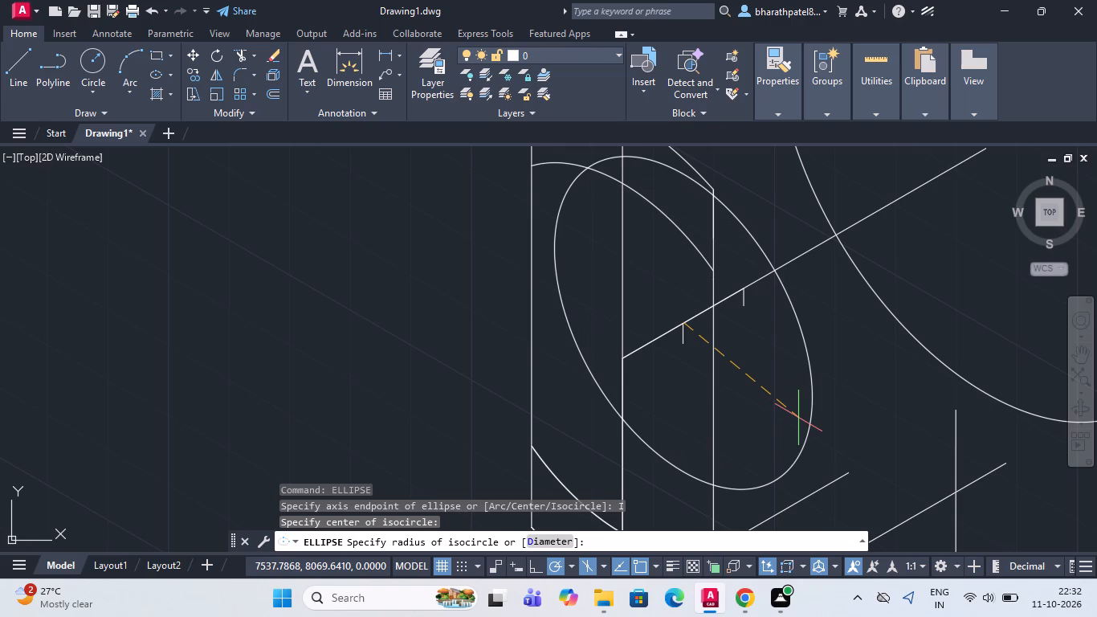
{"action": "type", "text": "25"}
{"action": "key", "text": "Return"}
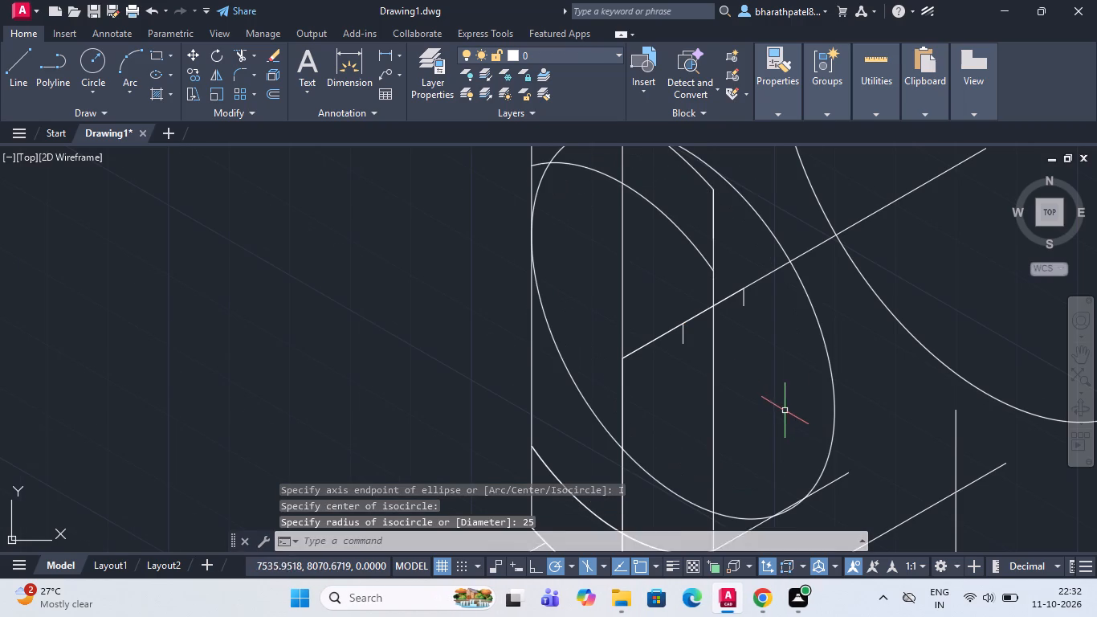
Draw a 30° line from the lower radius-25 arc's end on the left vertical to the nearer short tick's lower end.
{"action": "scroll", "coordinate": [785, 411], "scroll_direction": "down", "scroll_amount": 4}
{"action": "scroll", "coordinate": [808, 418], "scroll_direction": "up", "scroll_amount": 3}
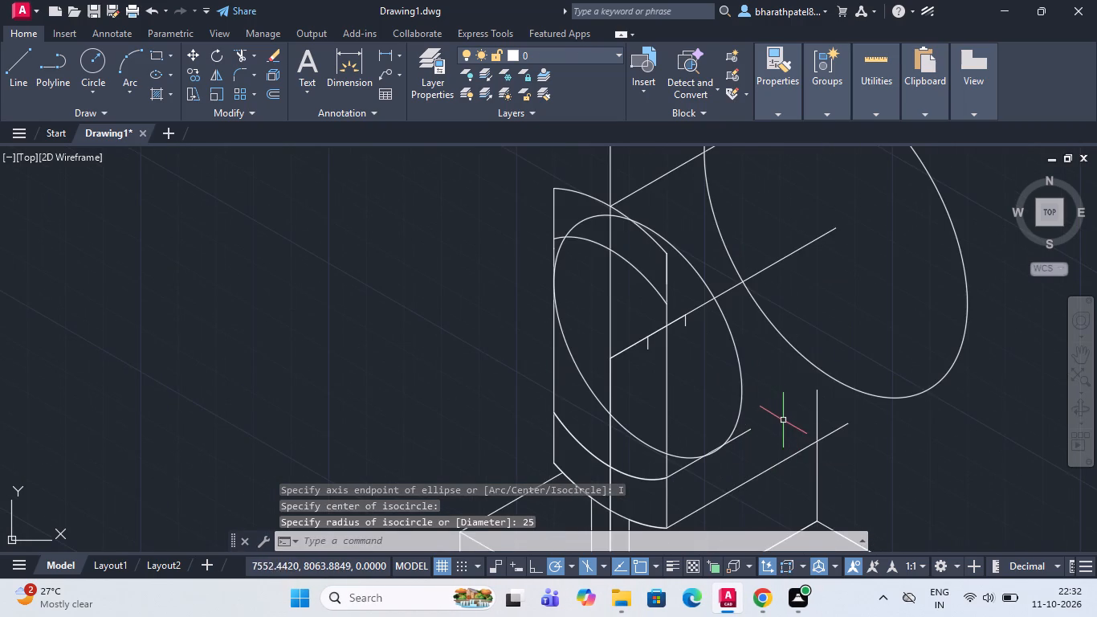
{"action": "scroll", "coordinate": [773, 421], "scroll_direction": "up", "scroll_amount": 1}
{"action": "scroll", "coordinate": [773, 421], "scroll_direction": "down", "scroll_amount": 1}
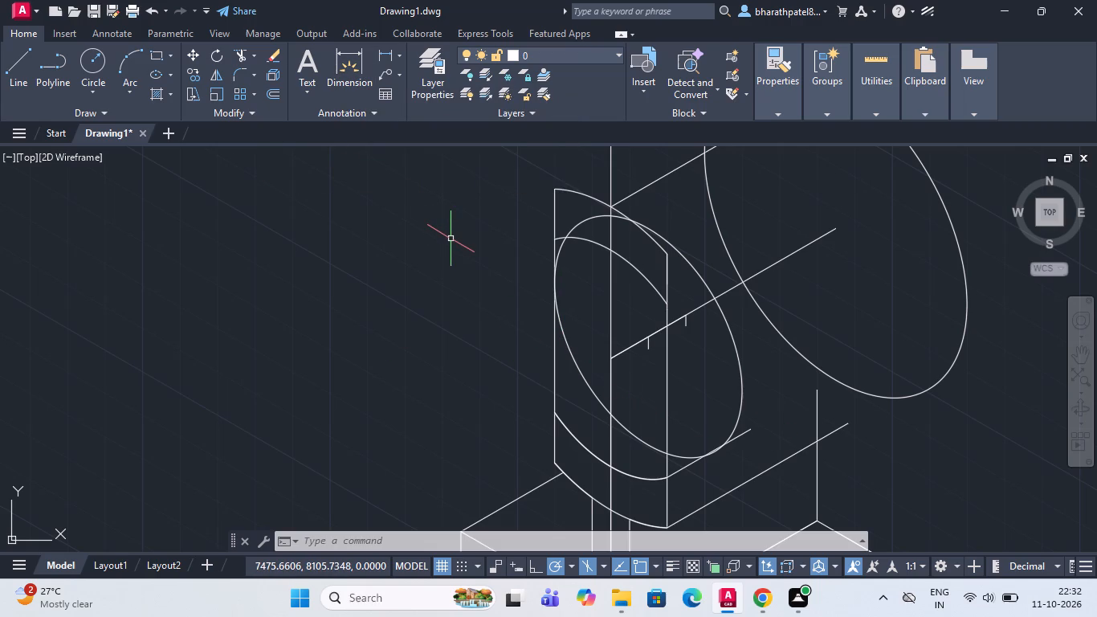
{"action": "scroll", "coordinate": [451, 239], "scroll_direction": "down", "scroll_amount": 2}
{"action": "scroll", "coordinate": [478, 263], "scroll_direction": "up", "scroll_amount": 2}
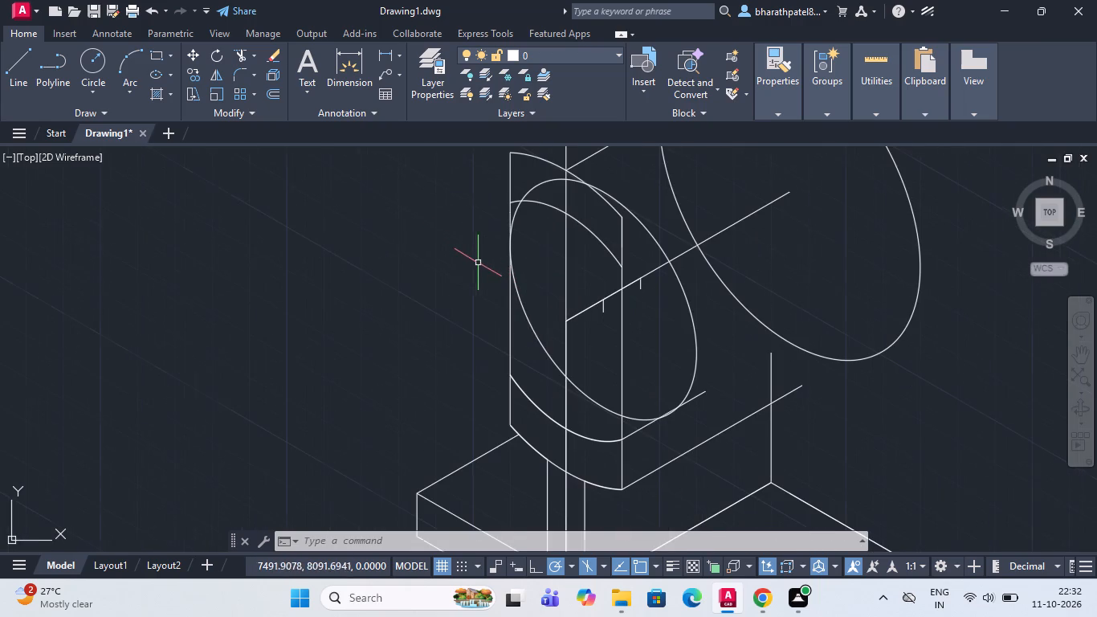
{"action": "left_click", "coordinate": [12, 65]}
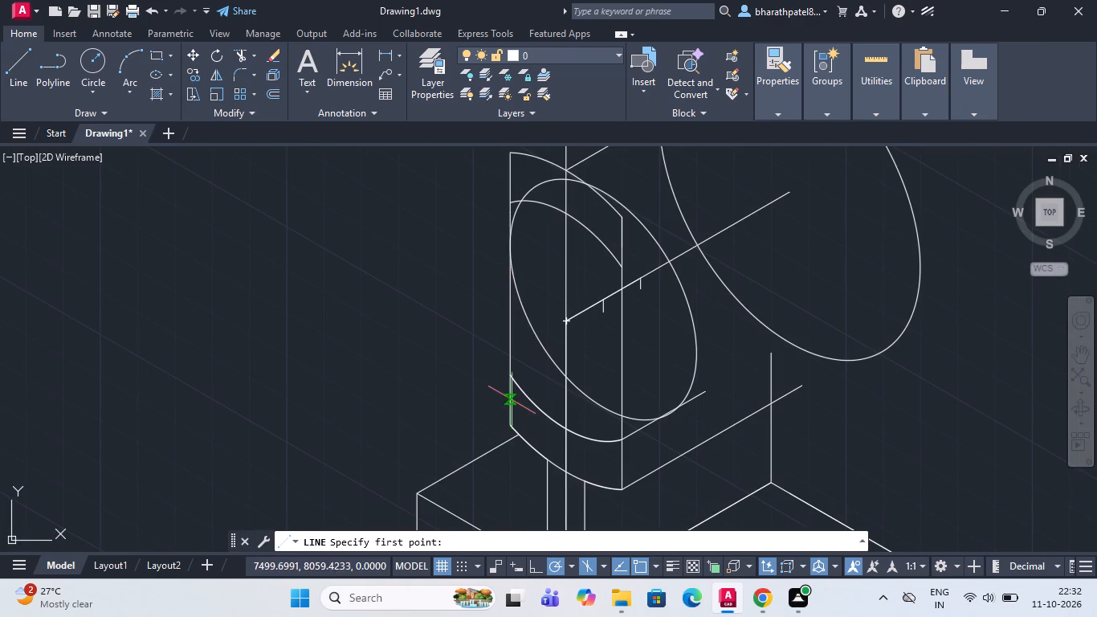
{"action": "left_click", "coordinate": [512, 374]}
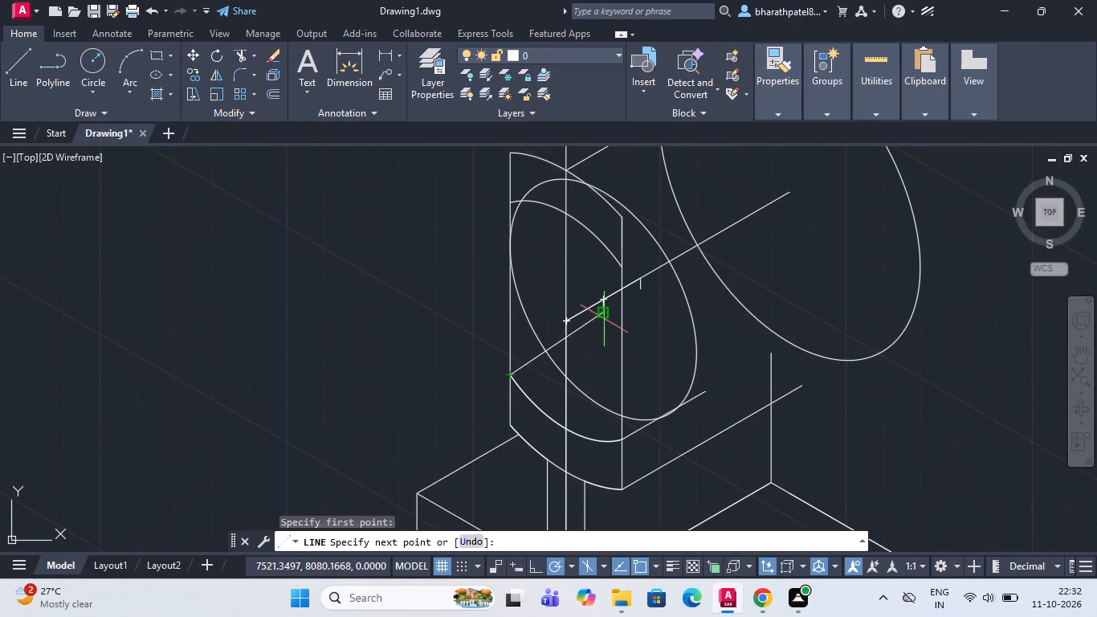
{"action": "left_click", "coordinate": [604, 320]}
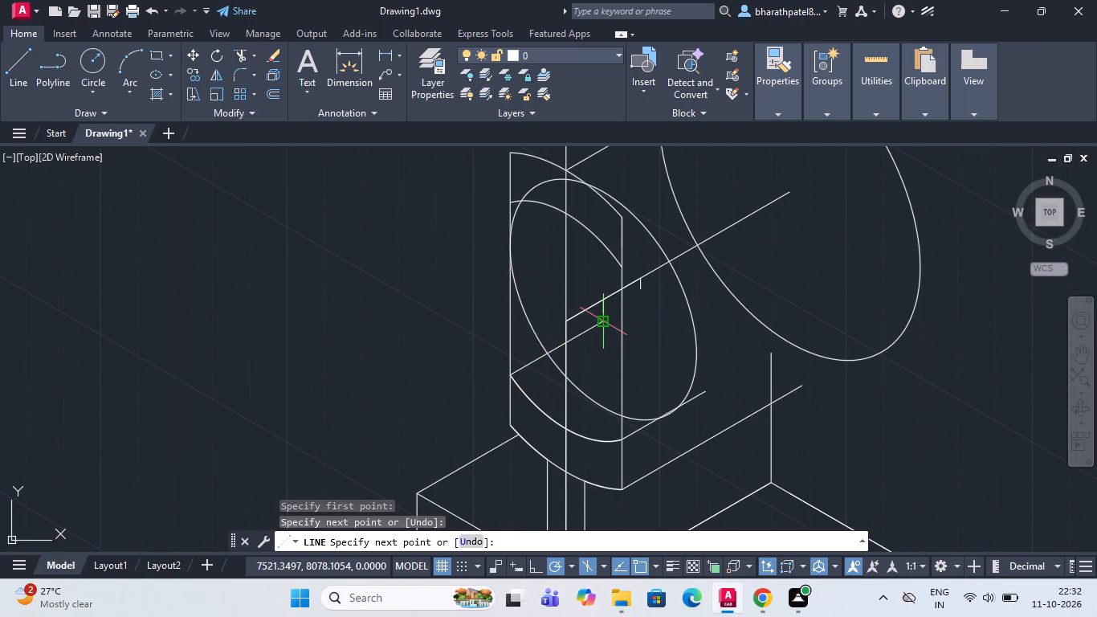
{"action": "key", "text": "Escape"}
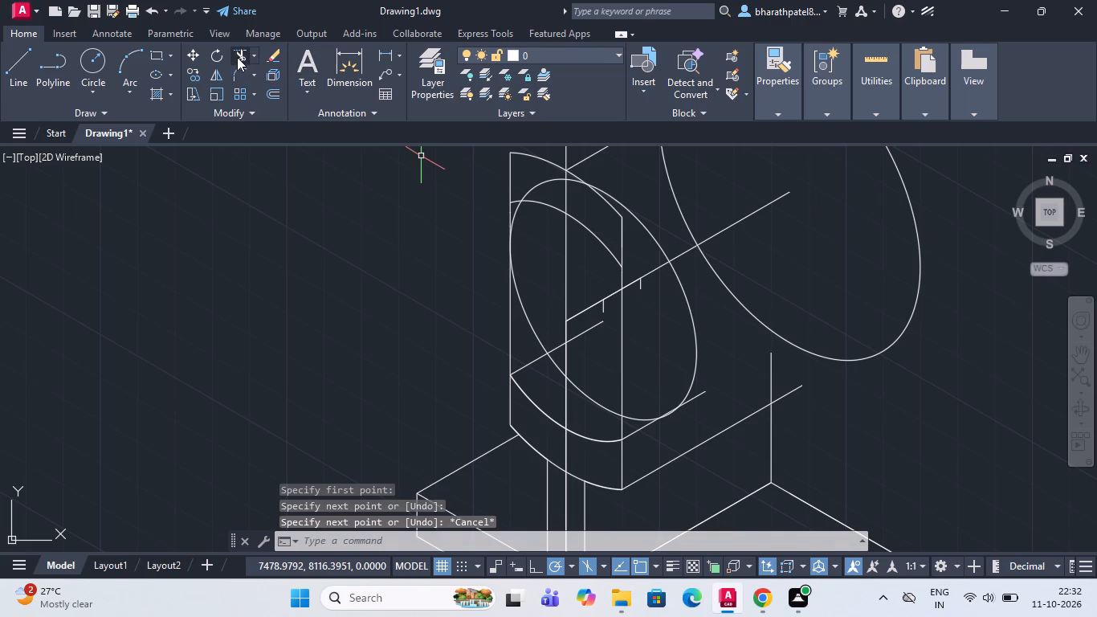
Trim the new radius-25 isocircle on its left above the new 30° line, right of the centre line, and at the lower 30° edge.
{"action": "left_click", "coordinate": [241, 54]}
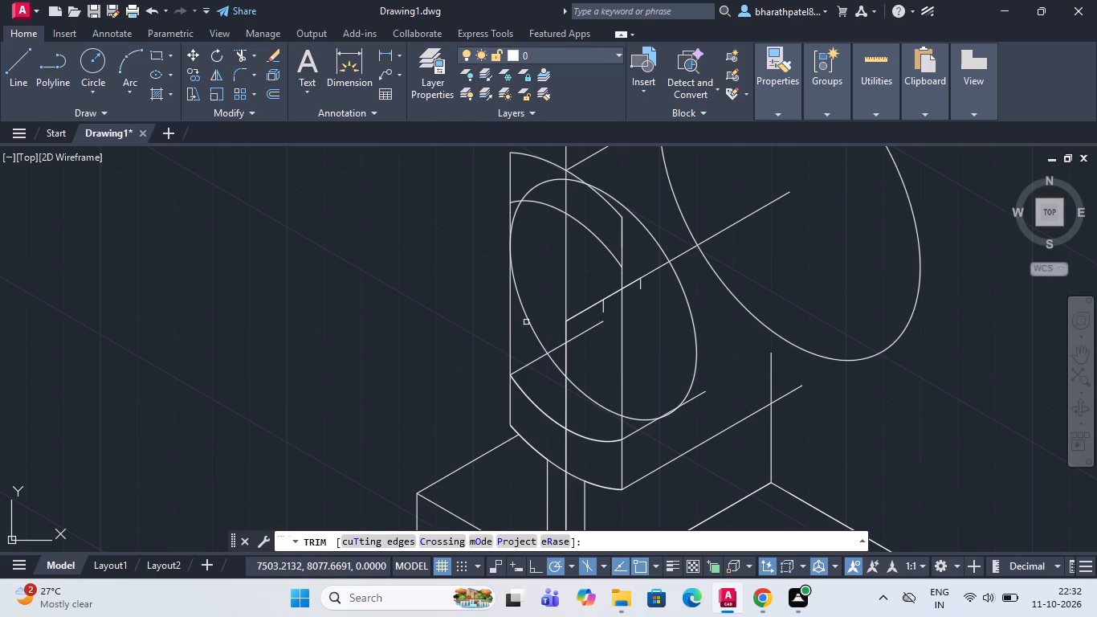
{"action": "left_click", "coordinate": [527, 321]}
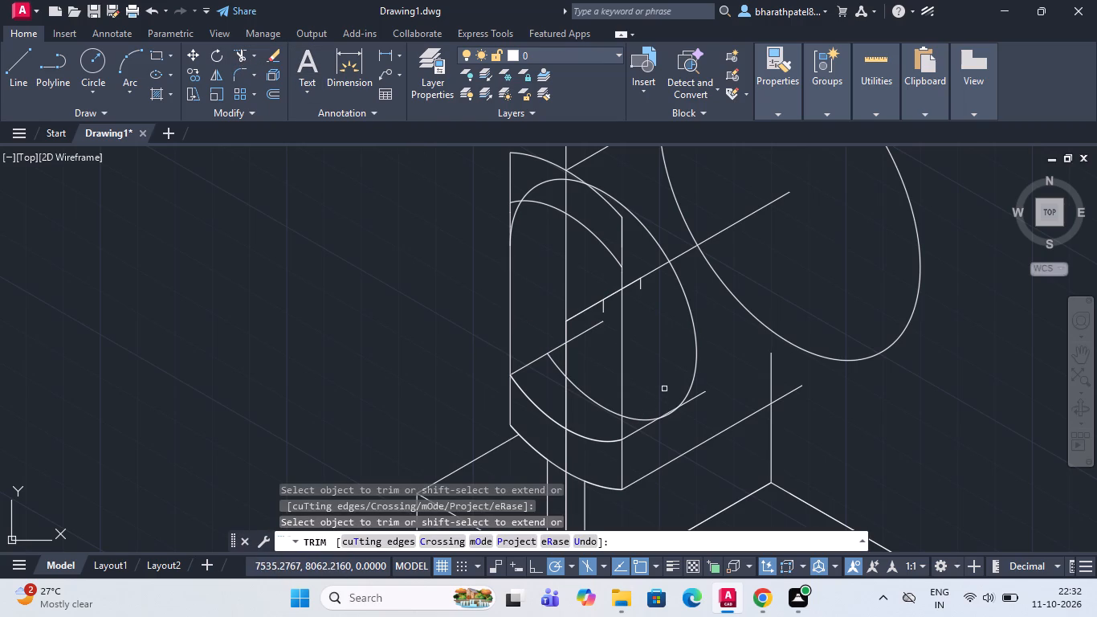
{"action": "left_click", "coordinate": [693, 379]}
{"action": "scroll", "coordinate": [671, 438], "scroll_direction": "up", "scroll_amount": 1}
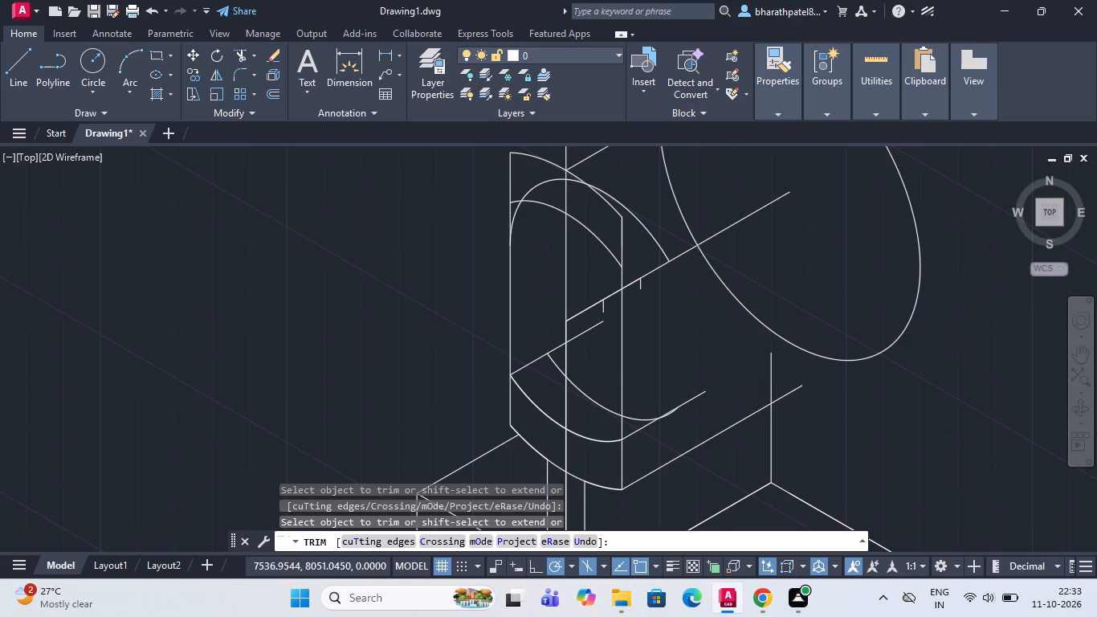
{"action": "scroll", "coordinate": [671, 438], "scroll_direction": "up", "scroll_amount": 2}
{"action": "left_click", "coordinate": [662, 345]}
{"action": "scroll", "coordinate": [663, 378], "scroll_direction": "down", "scroll_amount": 3}
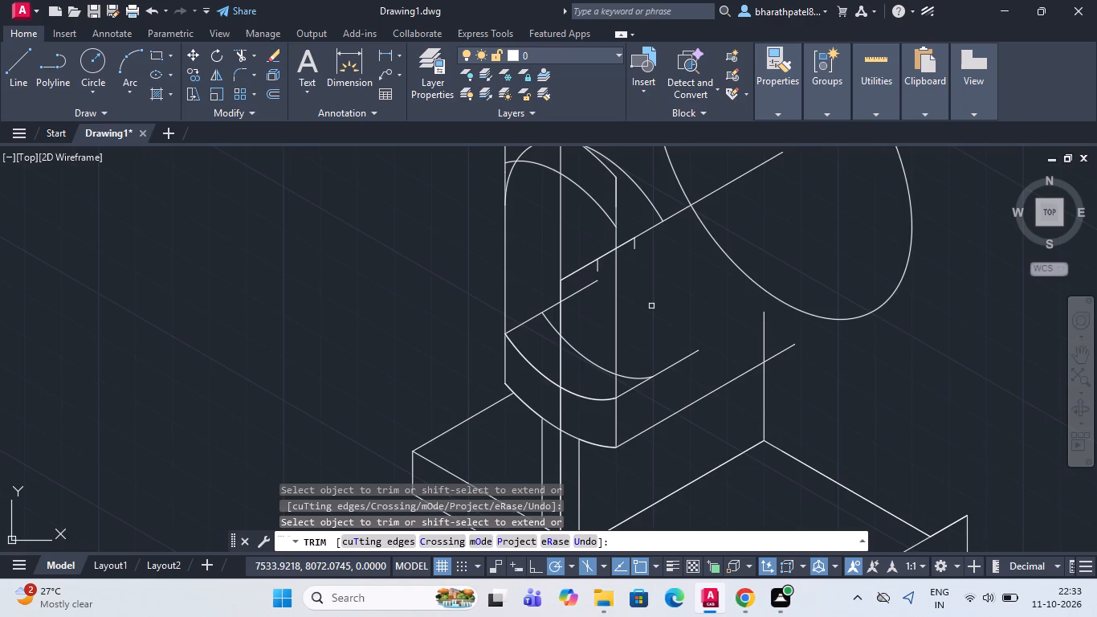
{"action": "scroll", "coordinate": [651, 306], "scroll_direction": "down", "scroll_amount": 1}
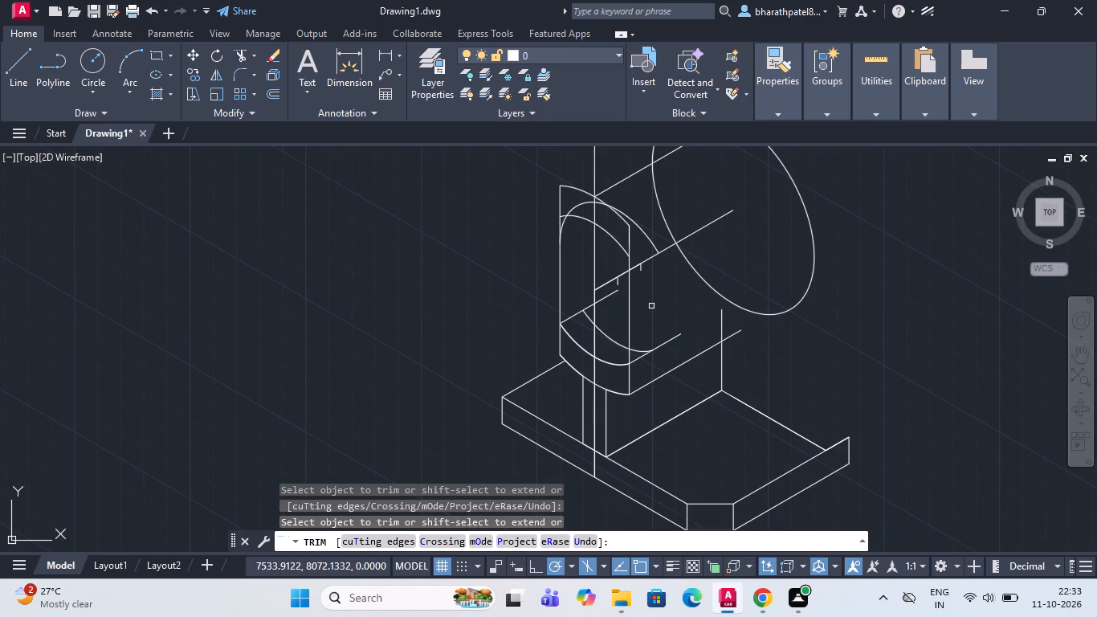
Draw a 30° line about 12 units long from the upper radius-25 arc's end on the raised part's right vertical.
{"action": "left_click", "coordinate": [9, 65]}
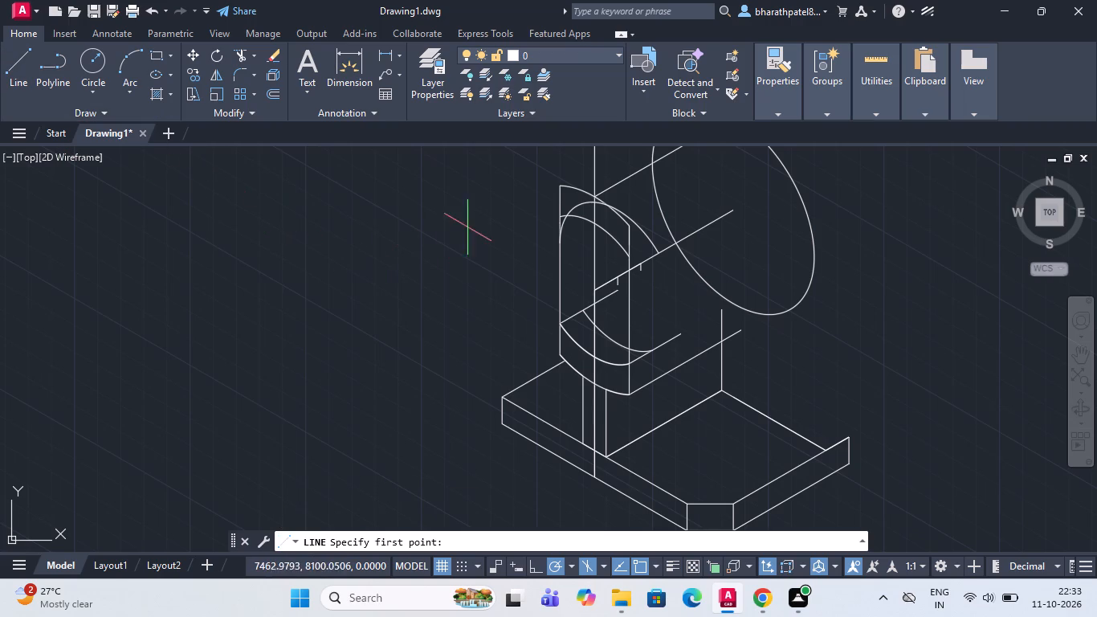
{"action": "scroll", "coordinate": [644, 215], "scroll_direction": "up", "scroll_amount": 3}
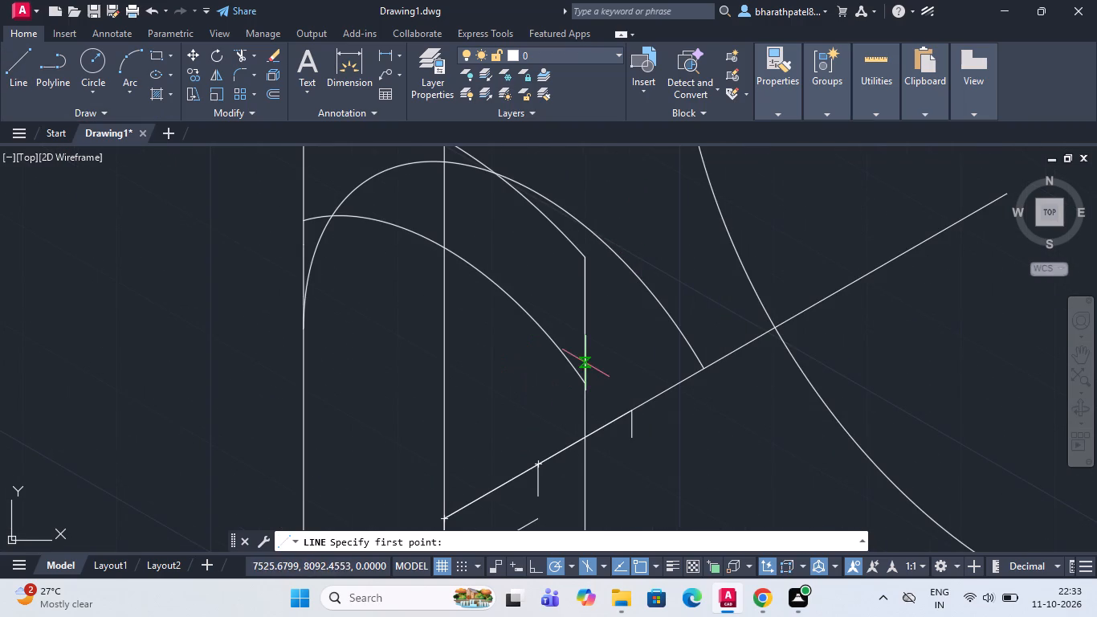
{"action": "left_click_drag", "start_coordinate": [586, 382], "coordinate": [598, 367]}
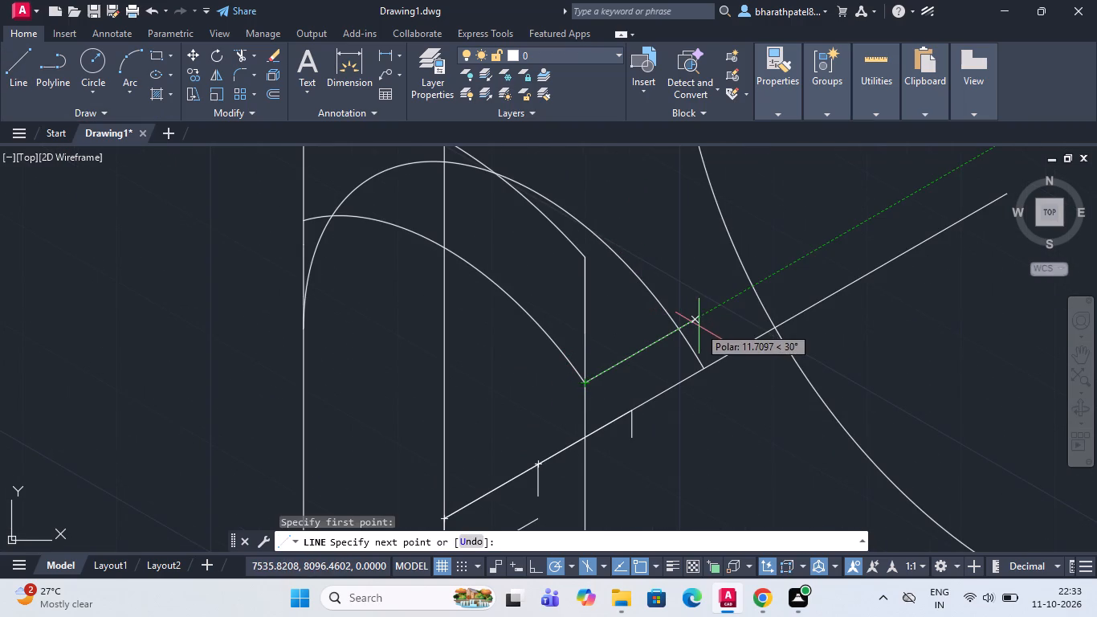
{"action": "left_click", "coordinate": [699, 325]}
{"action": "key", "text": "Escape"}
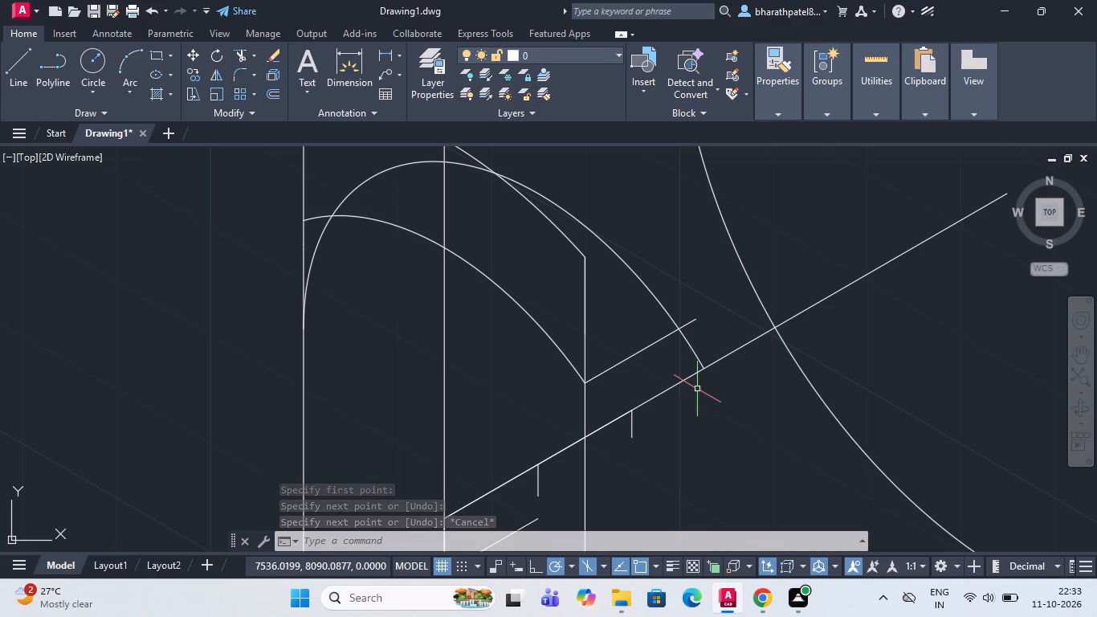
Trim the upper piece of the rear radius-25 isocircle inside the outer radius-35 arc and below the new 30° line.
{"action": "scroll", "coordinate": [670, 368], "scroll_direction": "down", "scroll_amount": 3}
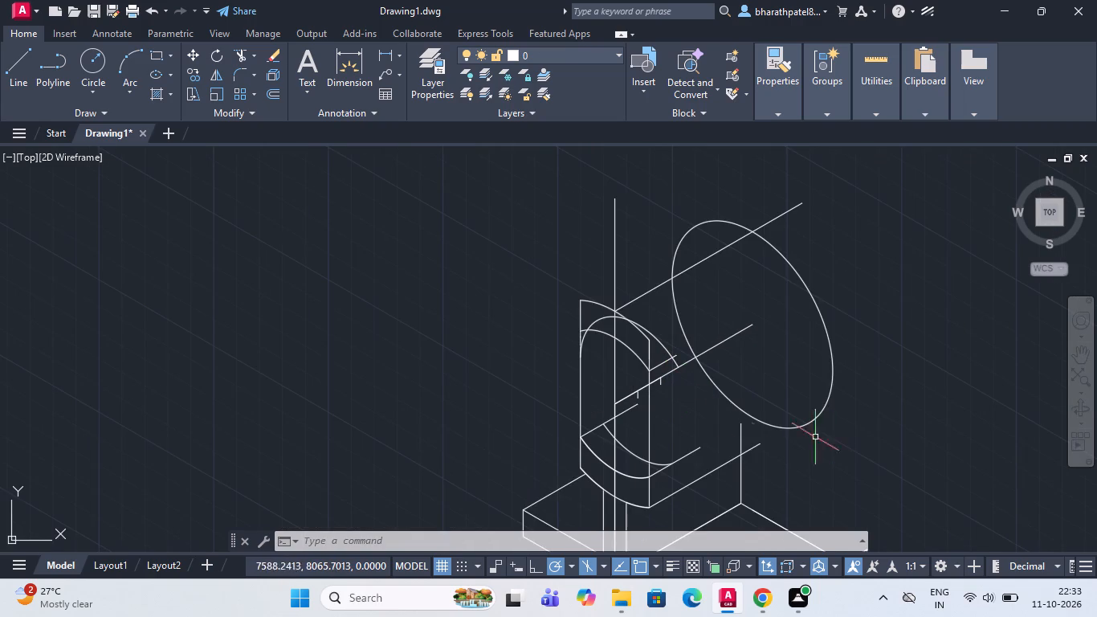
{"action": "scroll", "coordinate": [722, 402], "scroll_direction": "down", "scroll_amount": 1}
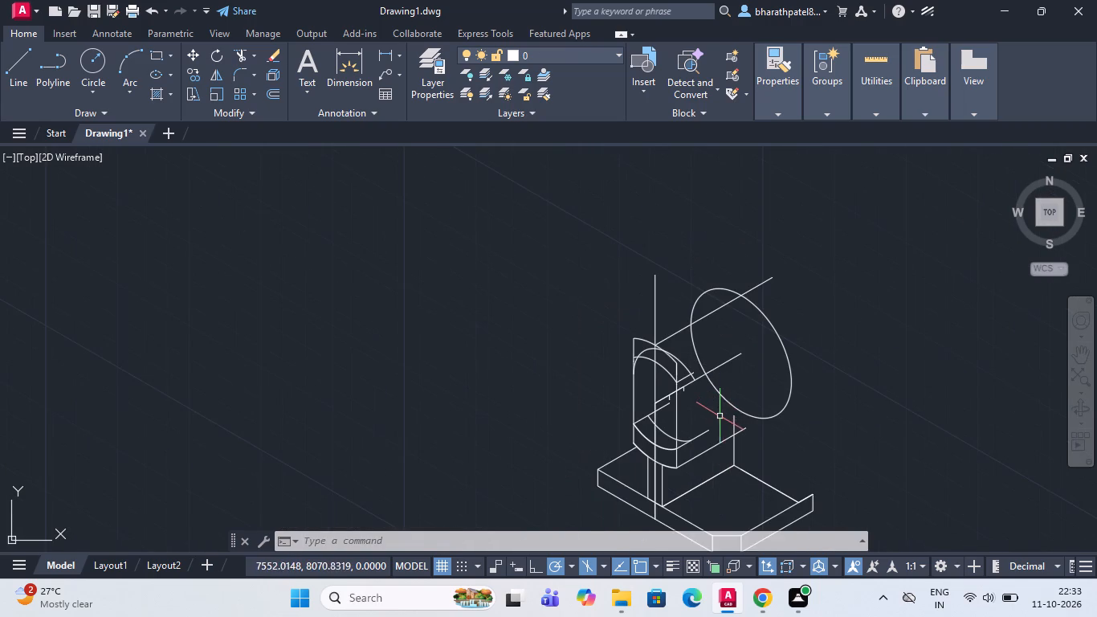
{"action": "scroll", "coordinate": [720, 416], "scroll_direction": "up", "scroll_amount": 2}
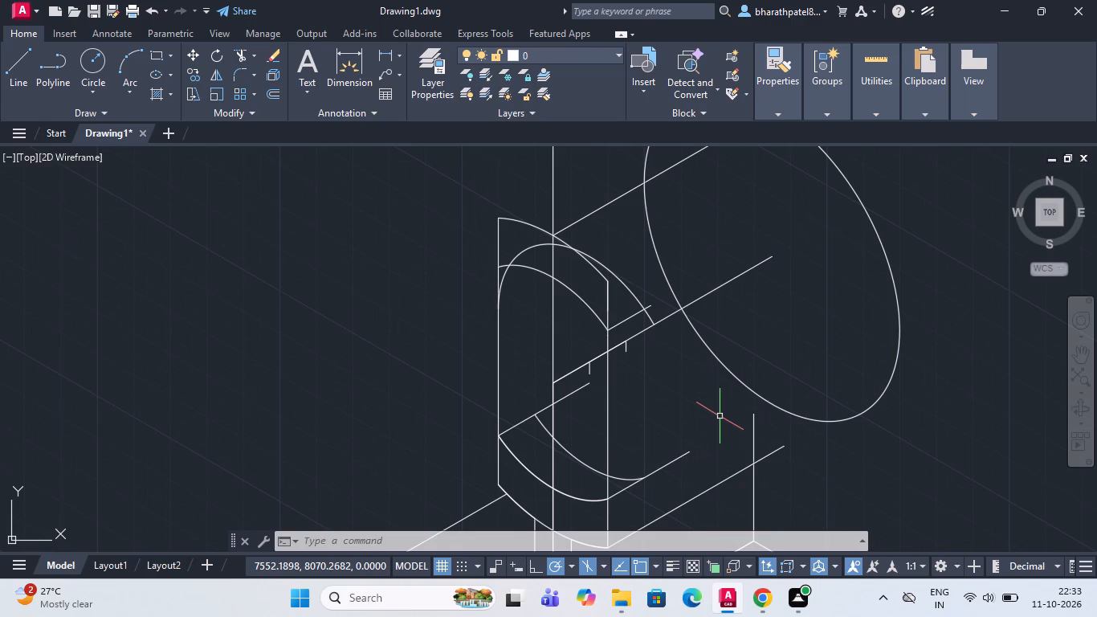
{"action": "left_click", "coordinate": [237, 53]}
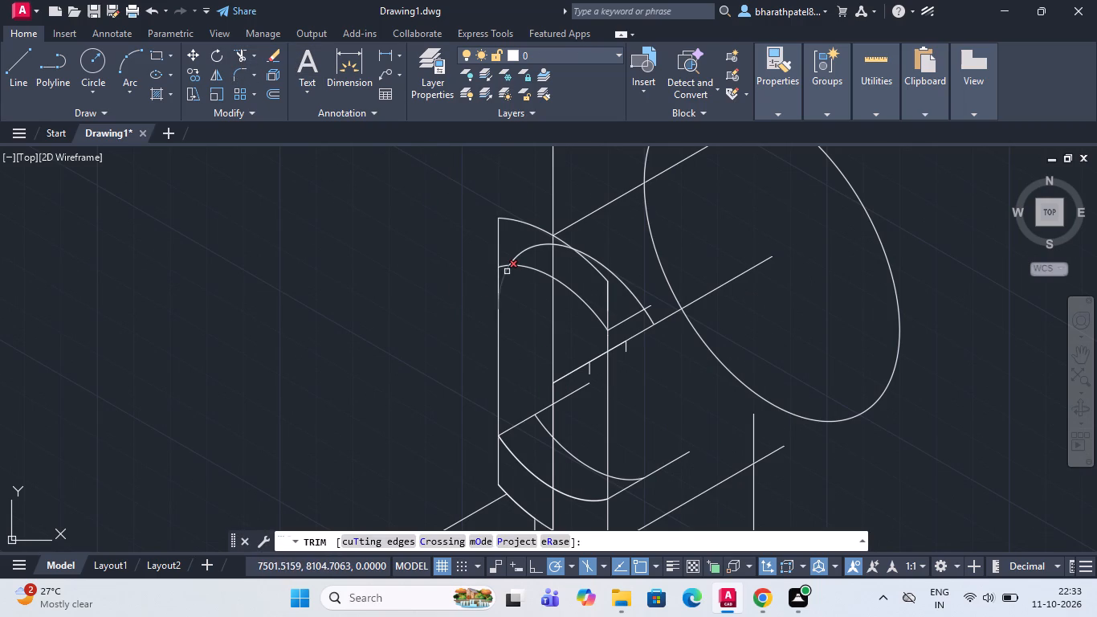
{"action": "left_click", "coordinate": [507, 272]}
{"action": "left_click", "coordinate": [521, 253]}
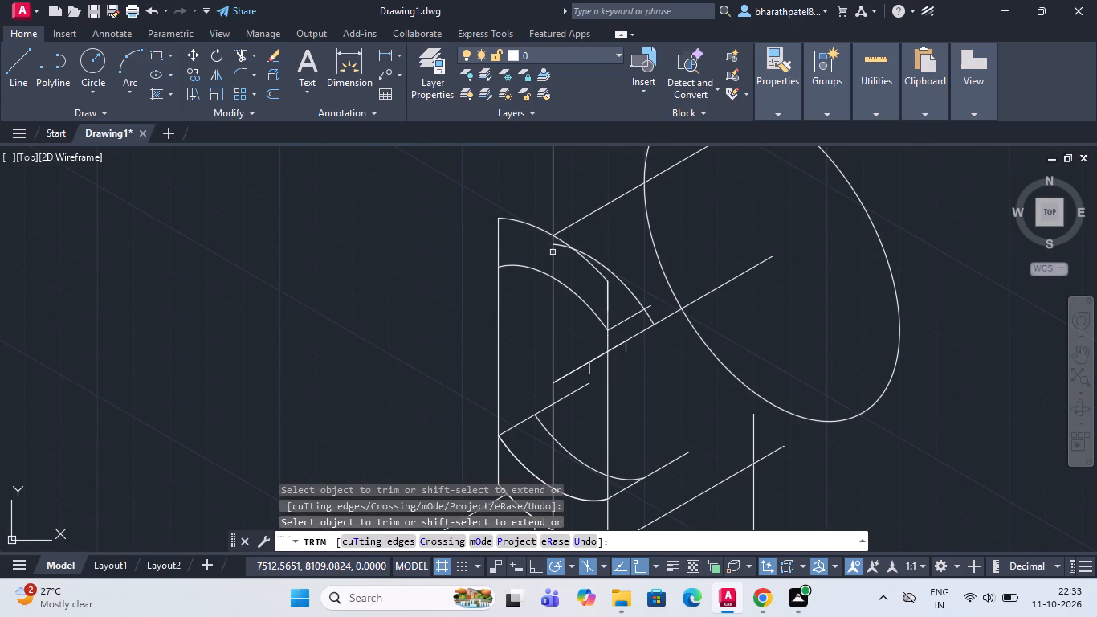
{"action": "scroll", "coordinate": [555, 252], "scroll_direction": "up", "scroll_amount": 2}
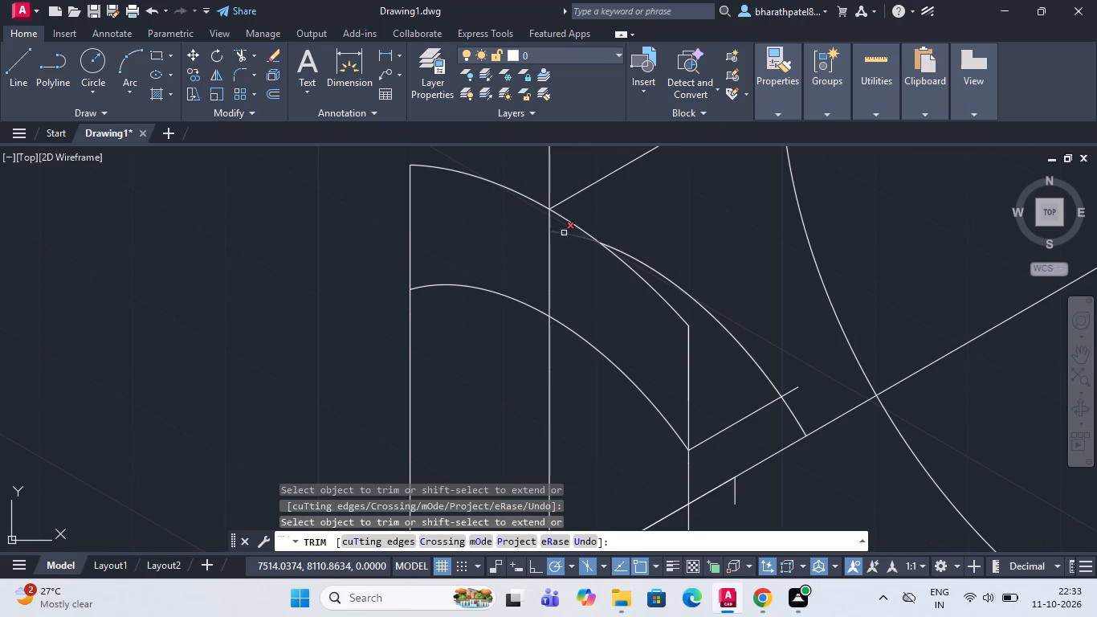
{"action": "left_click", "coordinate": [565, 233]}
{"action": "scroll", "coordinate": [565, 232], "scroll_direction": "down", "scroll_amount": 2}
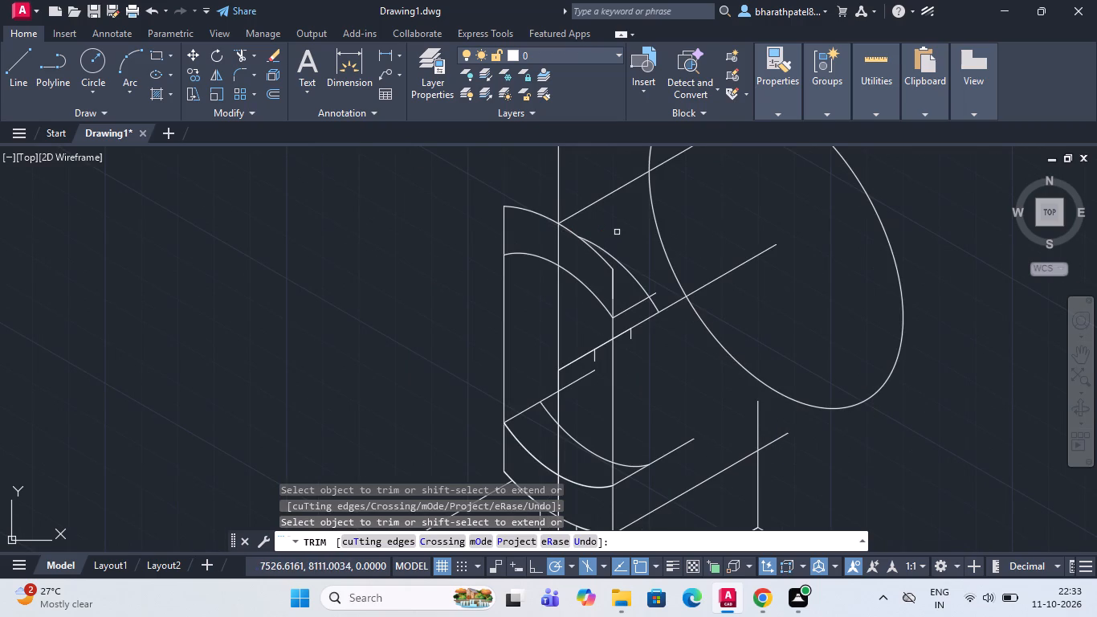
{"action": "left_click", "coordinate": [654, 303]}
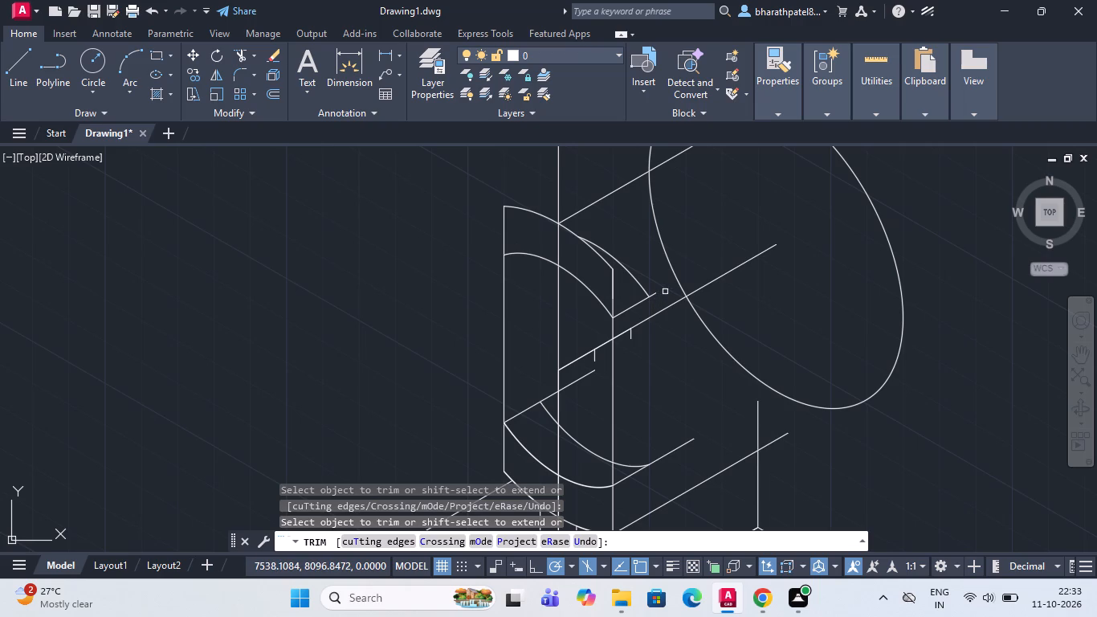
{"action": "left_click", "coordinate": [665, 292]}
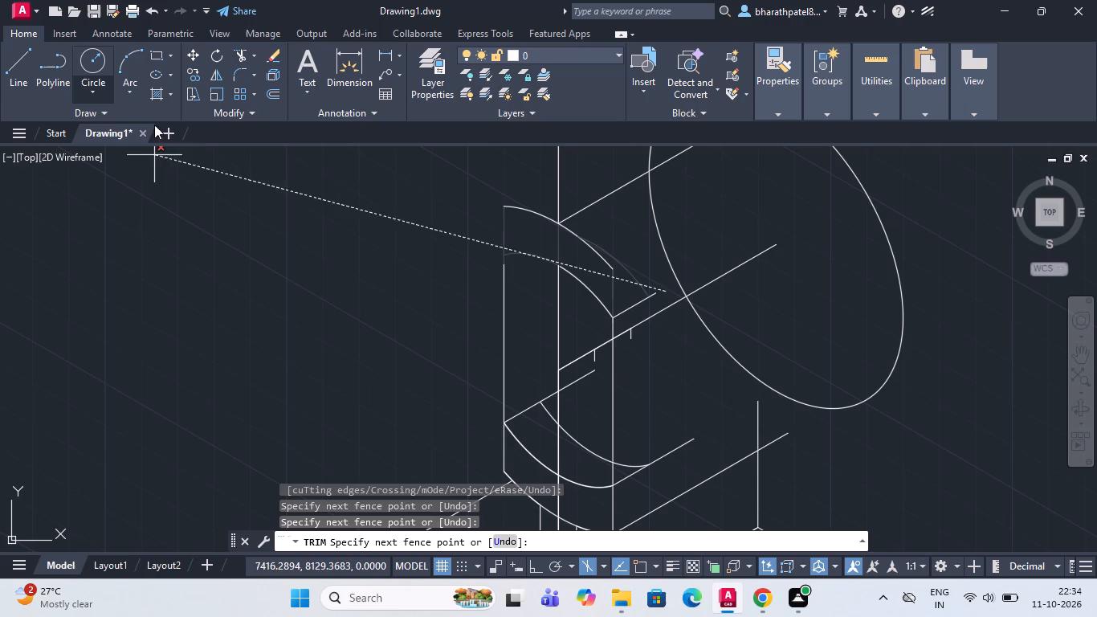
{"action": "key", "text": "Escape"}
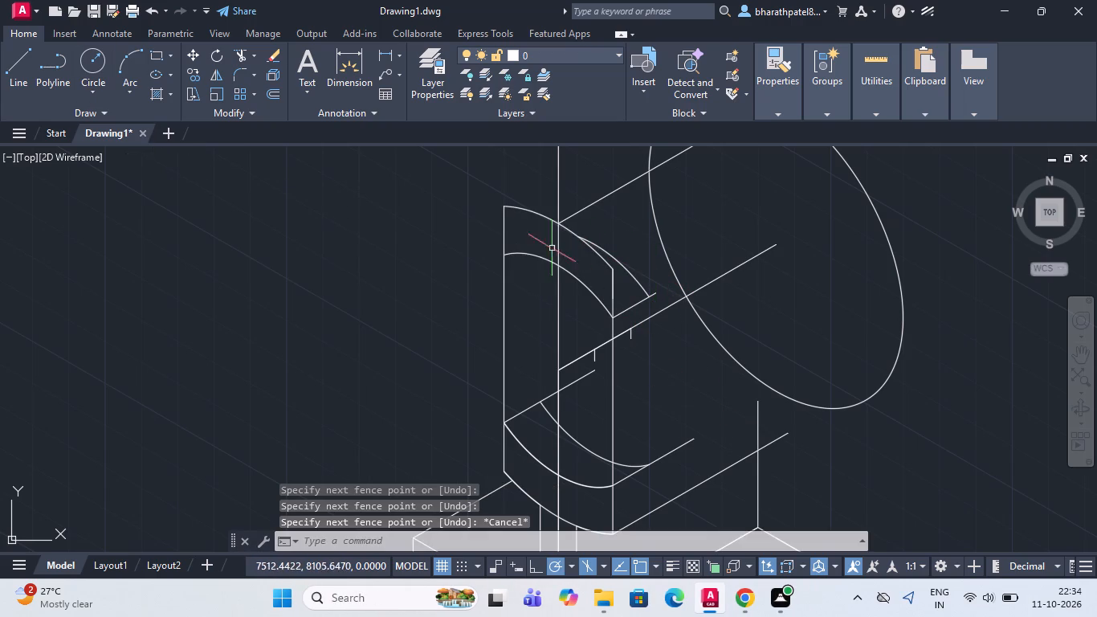
Draw a radius-20 isocircle centred on the 30° centre line at the top of the nearer short vertical tick.
{"action": "type", "text": "ell"}
{"action": "key", "text": "Return"}
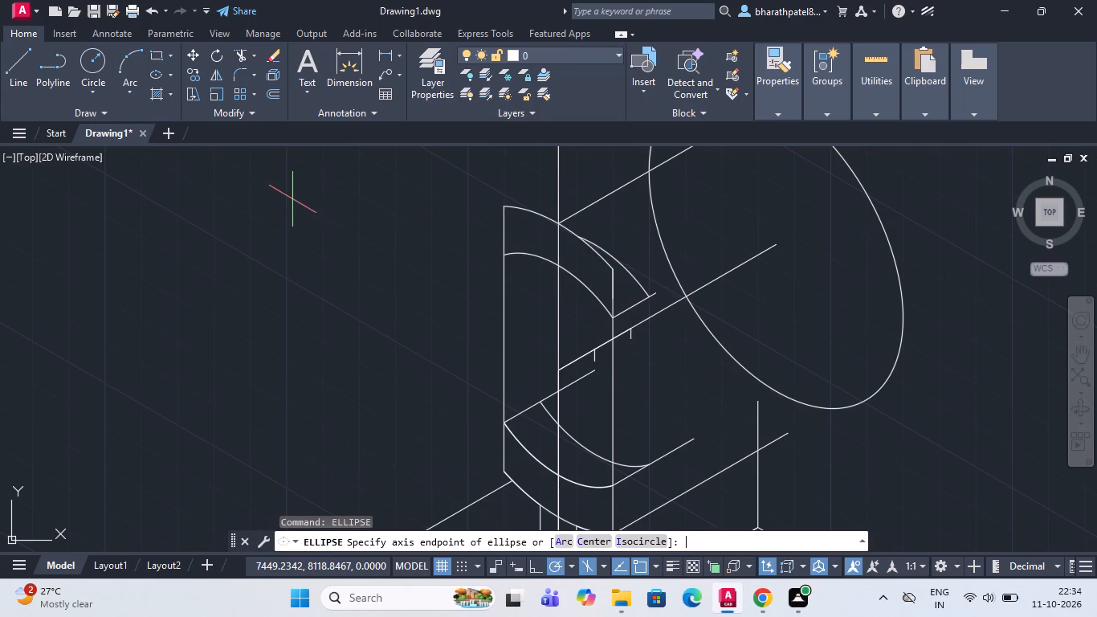
{"action": "left_click", "coordinate": [651, 540]}
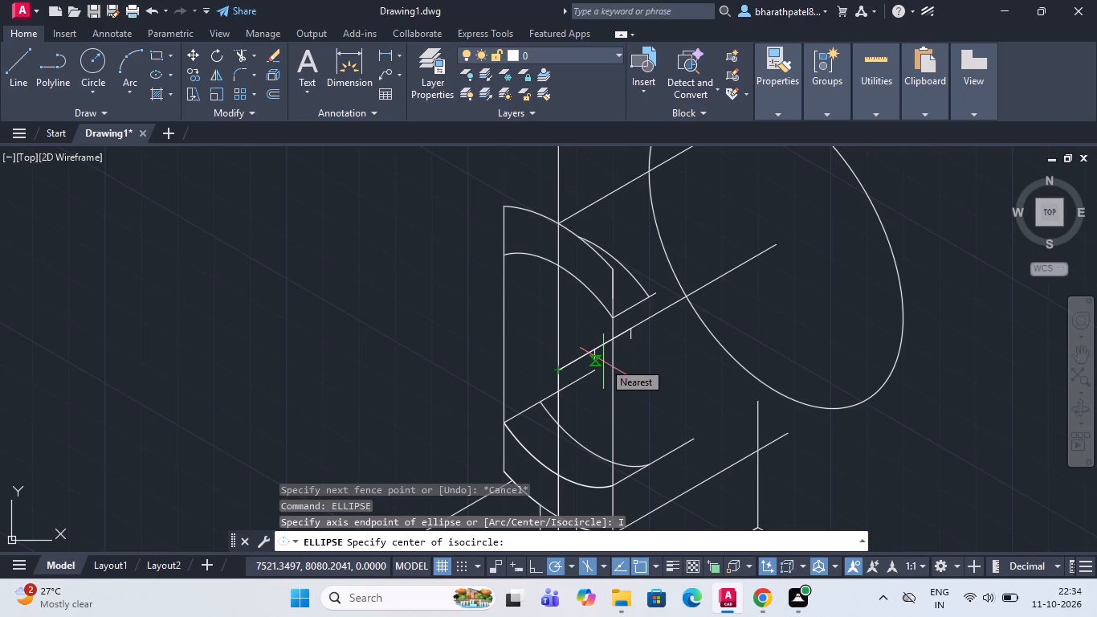
{"action": "scroll", "coordinate": [600, 367], "scroll_direction": "up", "scroll_amount": 2}
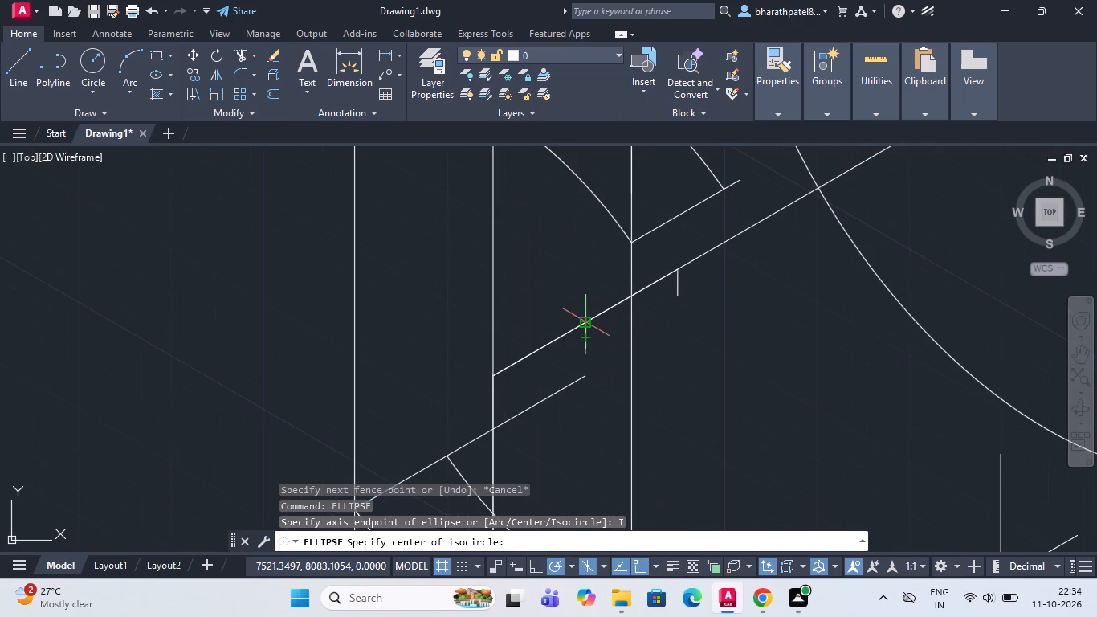
{"action": "left_click", "coordinate": [584, 325]}
{"action": "type", "text": "20"}
{"action": "key", "text": "Return"}
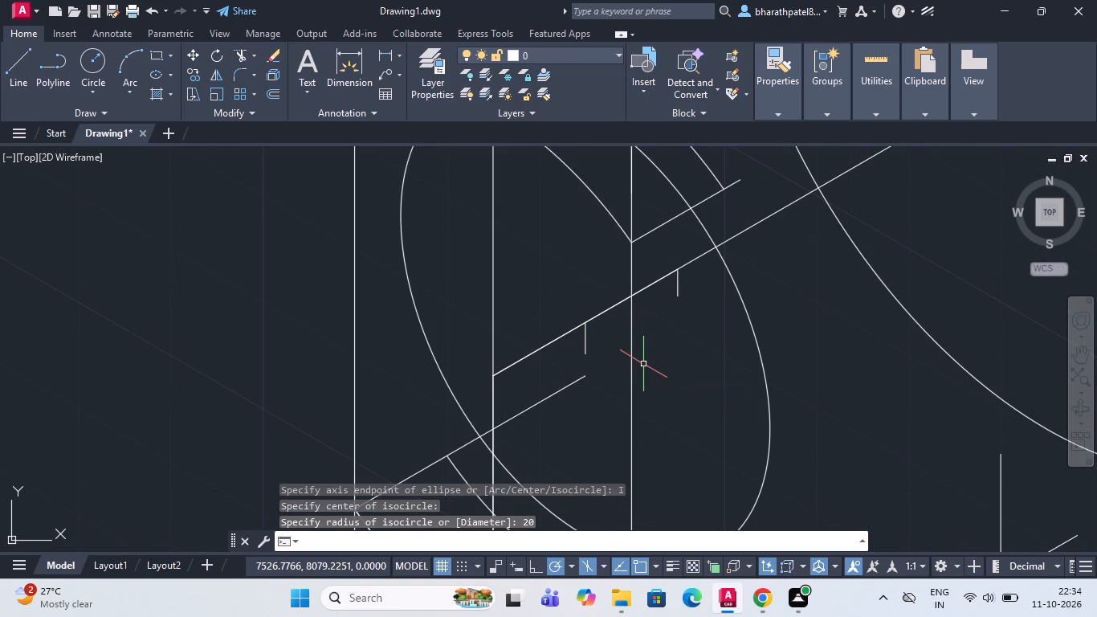
{"action": "scroll", "coordinate": [656, 366], "scroll_direction": "down", "scroll_amount": 3}
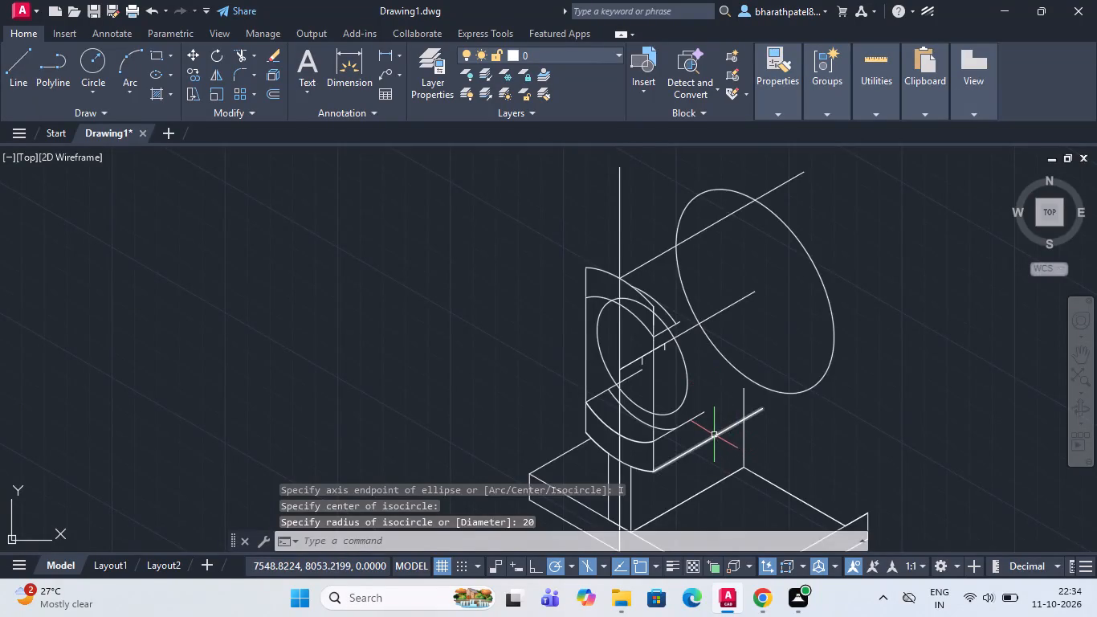
Delete the short upper 30° line and the remaining upper piece of the rear radius-25 isocircle.
{"action": "scroll", "coordinate": [714, 435], "scroll_direction": "up", "scroll_amount": 1}
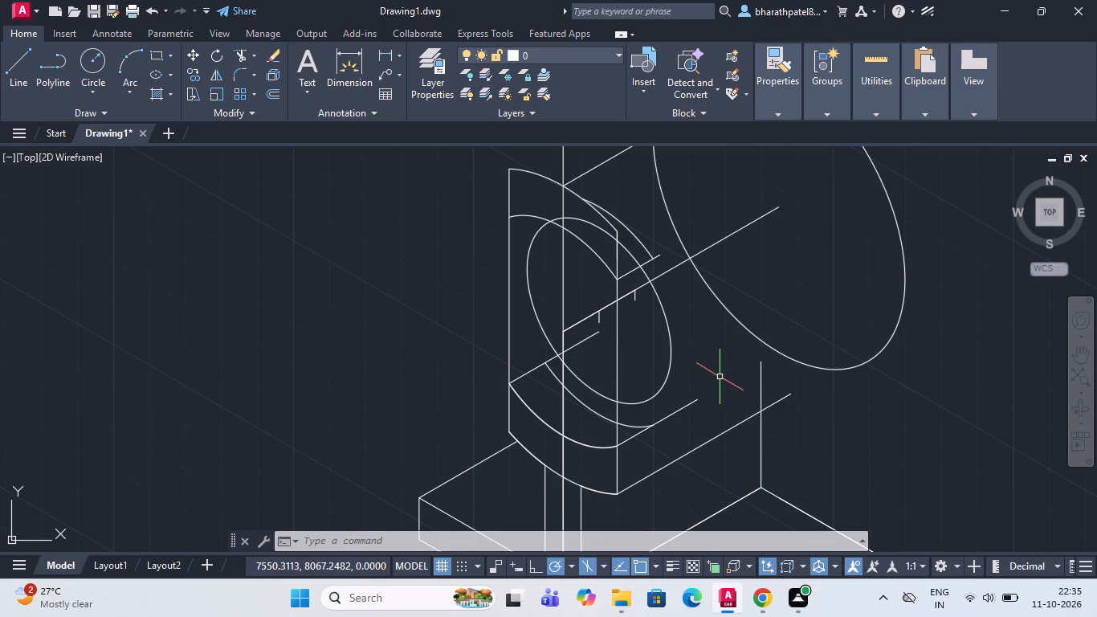
{"action": "left_click", "coordinate": [656, 255]}
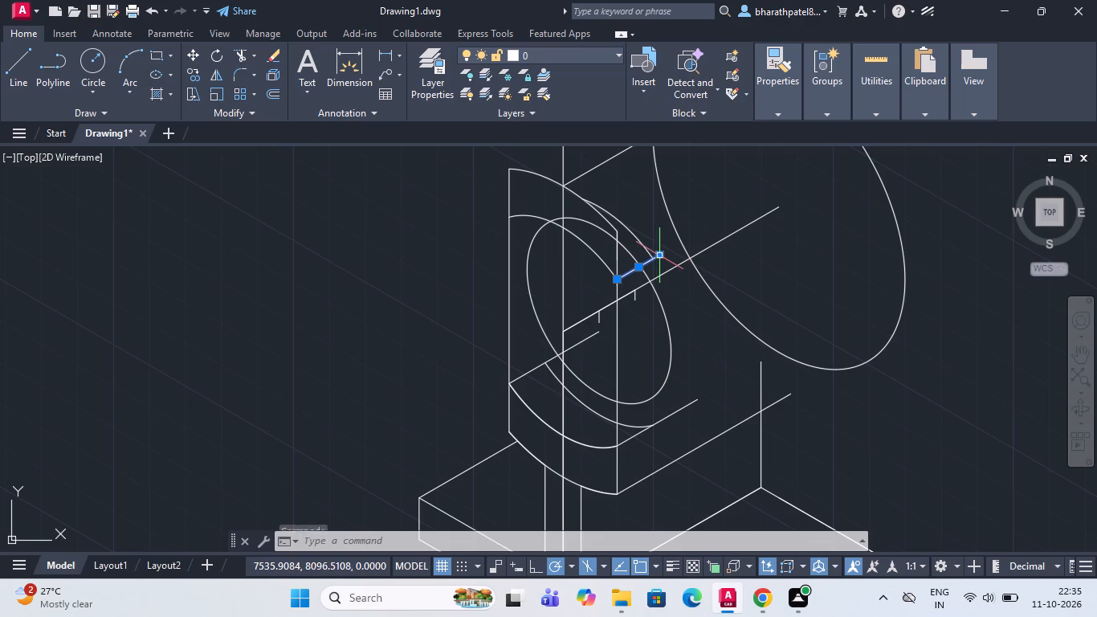
{"action": "left_click", "coordinate": [646, 250]}
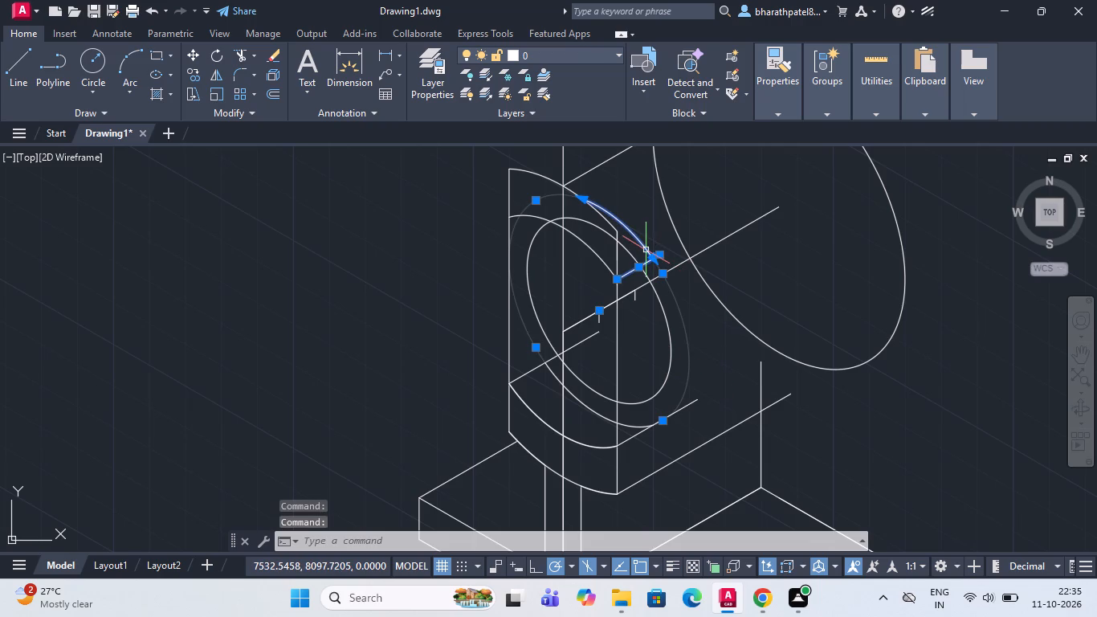
{"action": "key", "text": "Delete"}
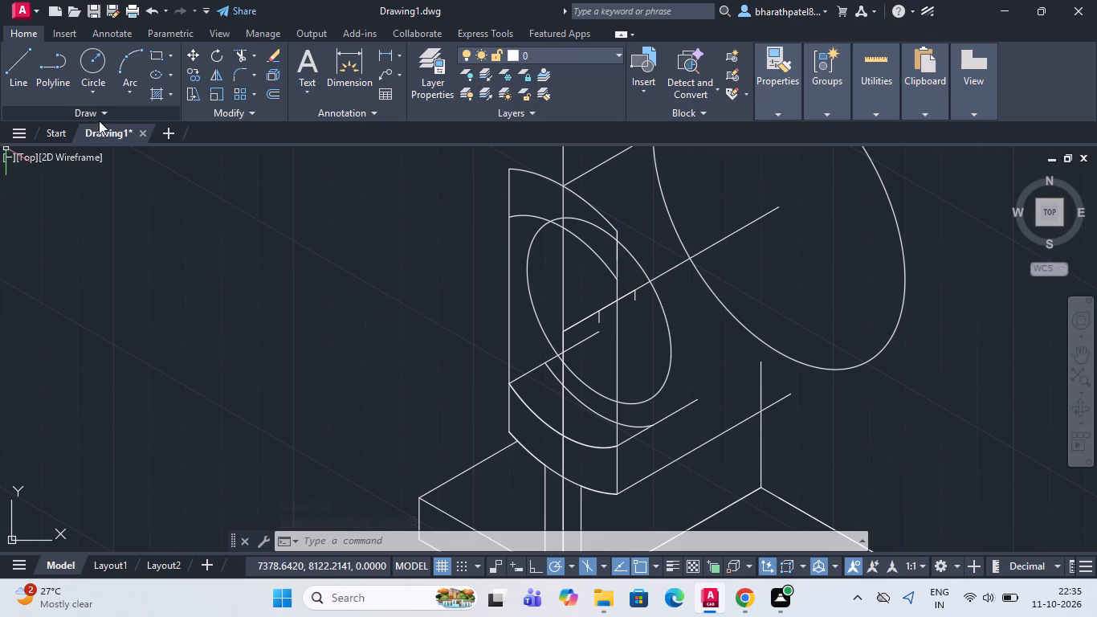
Draw a vertical line about 19 units up from the rear radius-25 arc's lower end on the 30° edge.
{"action": "left_click", "coordinate": [235, 52]}
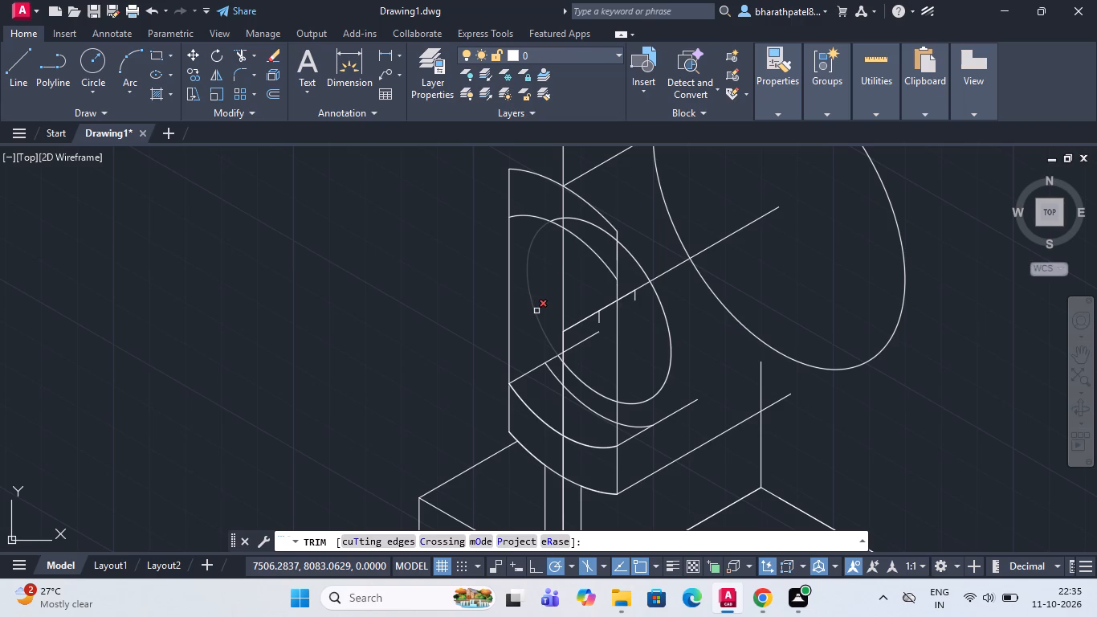
{"action": "left_click", "coordinate": [14, 64]}
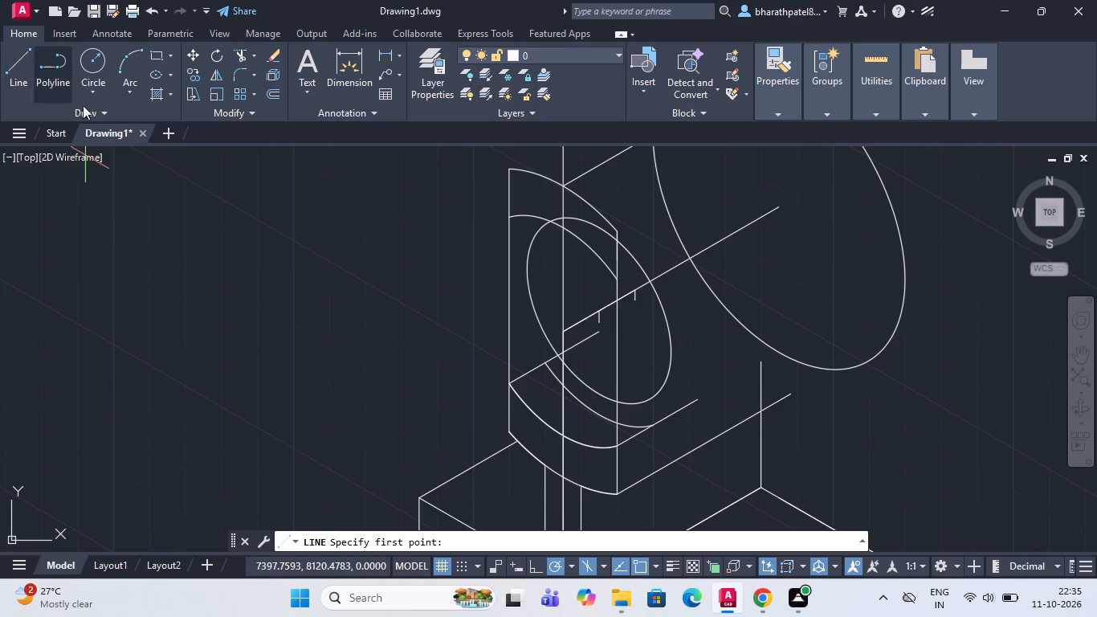
{"action": "scroll", "coordinate": [625, 409], "scroll_direction": "up", "scroll_amount": 2}
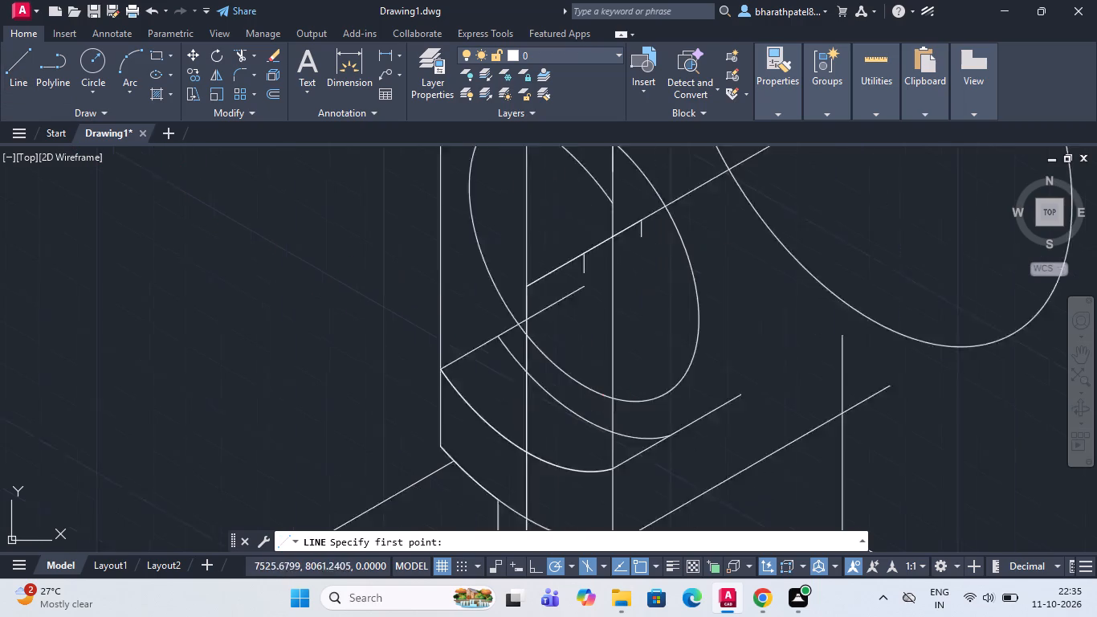
{"action": "scroll", "coordinate": [625, 409], "scroll_direction": "up", "scroll_amount": 2}
{"action": "scroll", "coordinate": [622, 401], "scroll_direction": "down", "scroll_amount": 3}
{"action": "scroll", "coordinate": [675, 456], "scroll_direction": "up", "scroll_amount": 3}
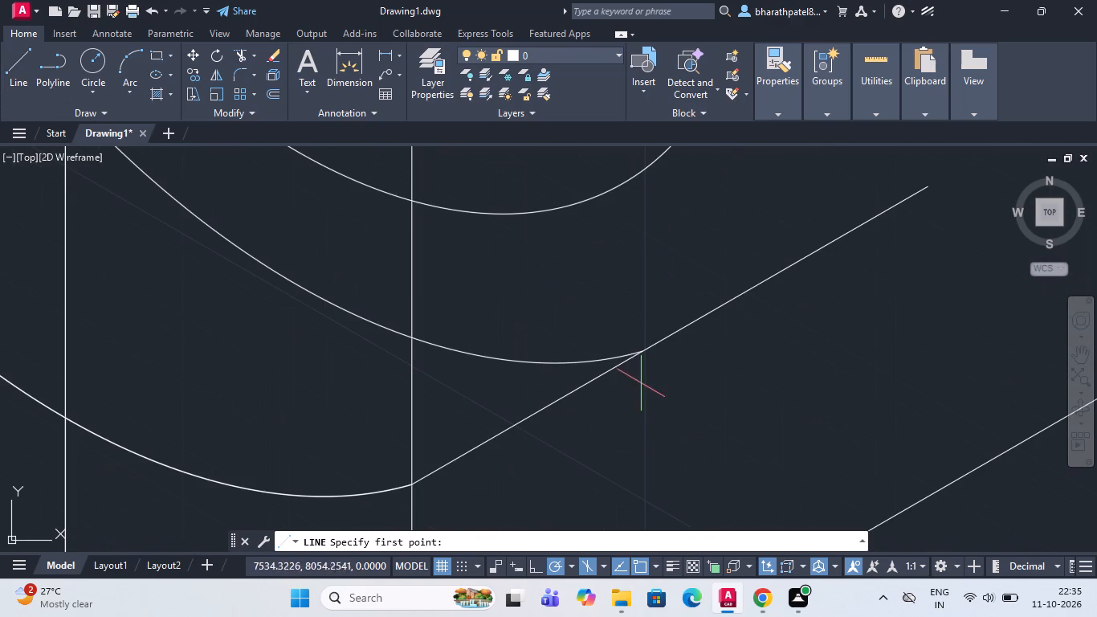
{"action": "left_click", "coordinate": [640, 351]}
{"action": "scroll", "coordinate": [640, 351], "scroll_direction": "down", "scroll_amount": 4}
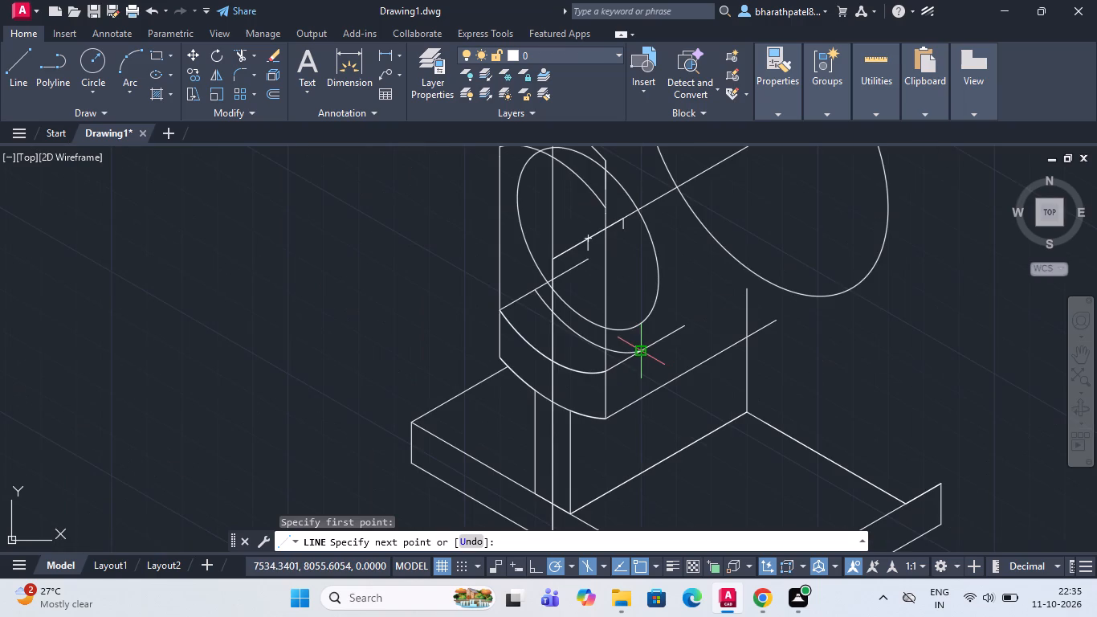
{"action": "left_click", "coordinate": [643, 274]}
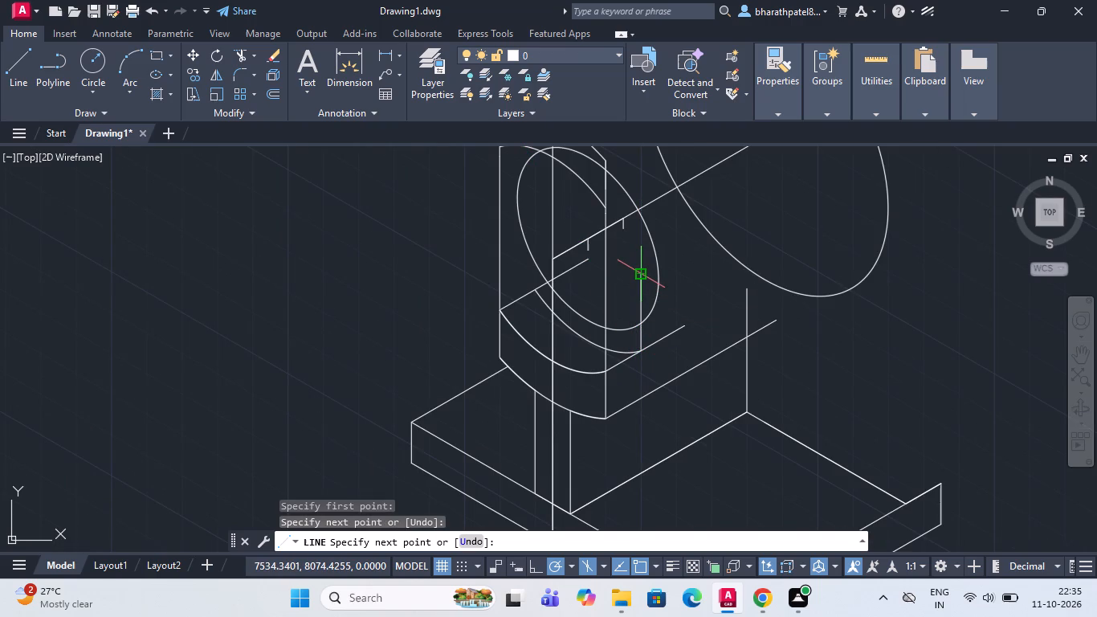
{"action": "key", "text": "Escape"}
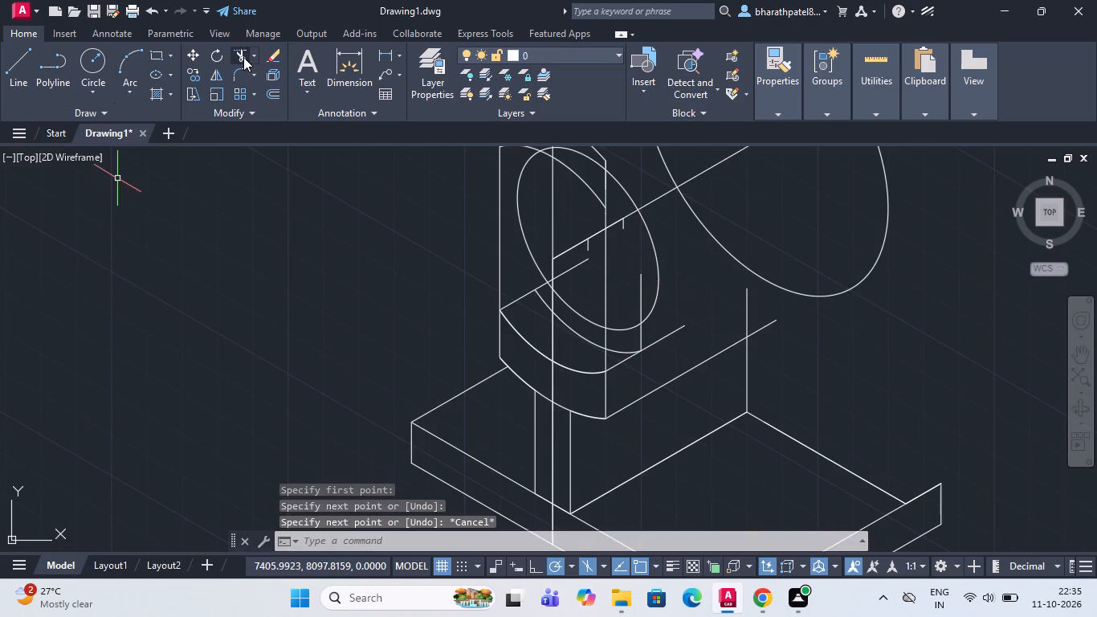
Trim the new vertical above the radius-20 isocircle and the lower 30° edge beyond that vertical.
{"action": "left_click", "coordinate": [243, 54]}
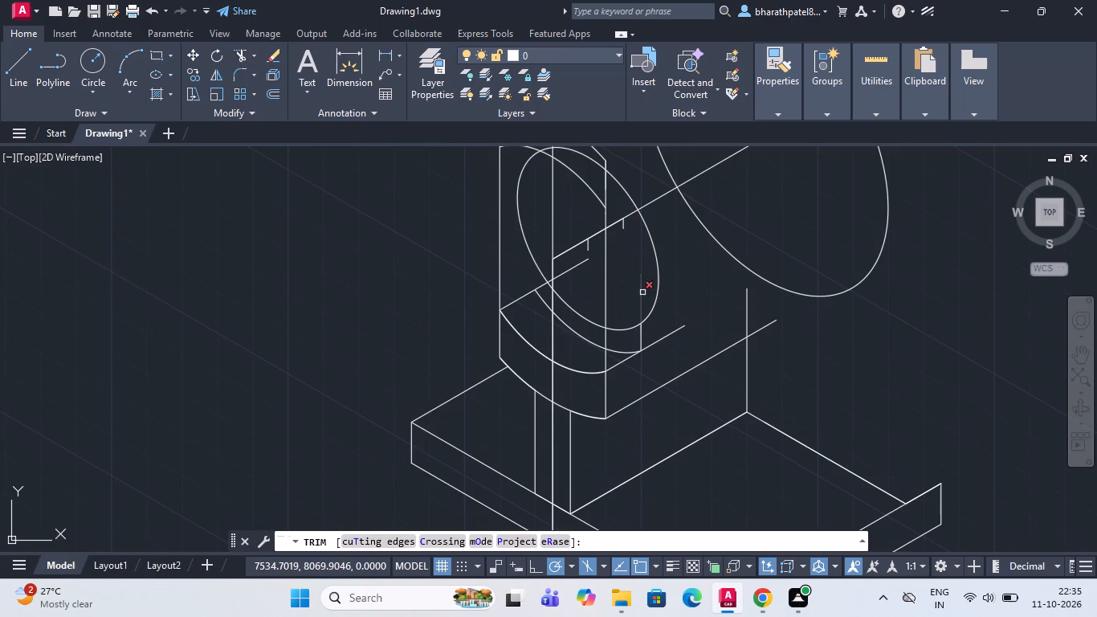
{"action": "left_click", "coordinate": [642, 292]}
{"action": "scroll", "coordinate": [684, 327], "scroll_direction": "down", "scroll_amount": 1}
{"action": "scroll", "coordinate": [682, 332], "scroll_direction": "up", "scroll_amount": 3}
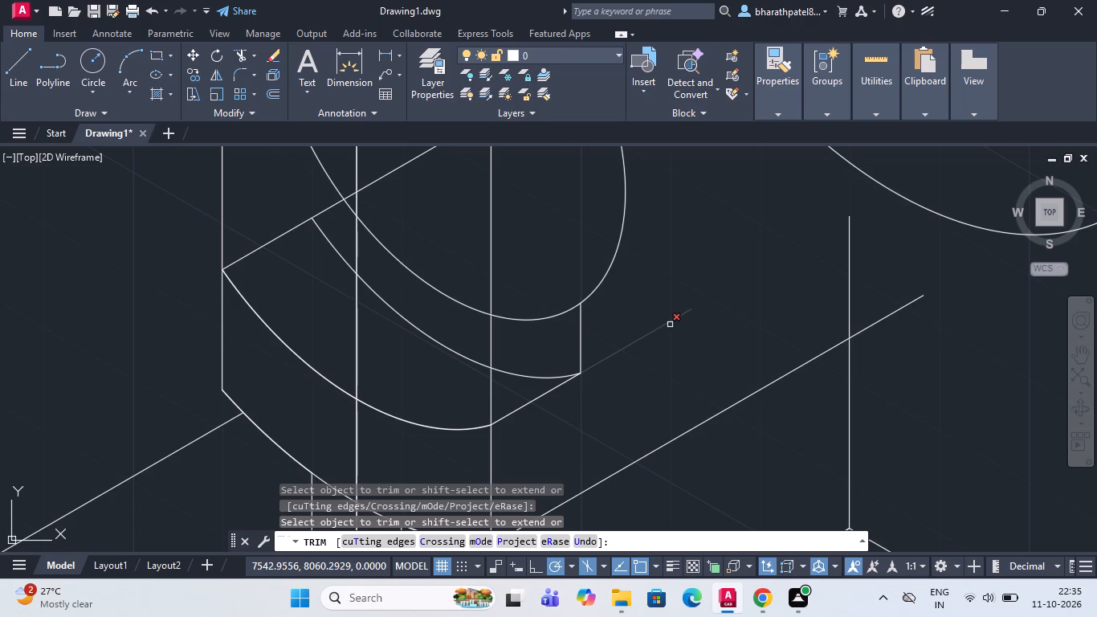
{"action": "left_click", "coordinate": [670, 324]}
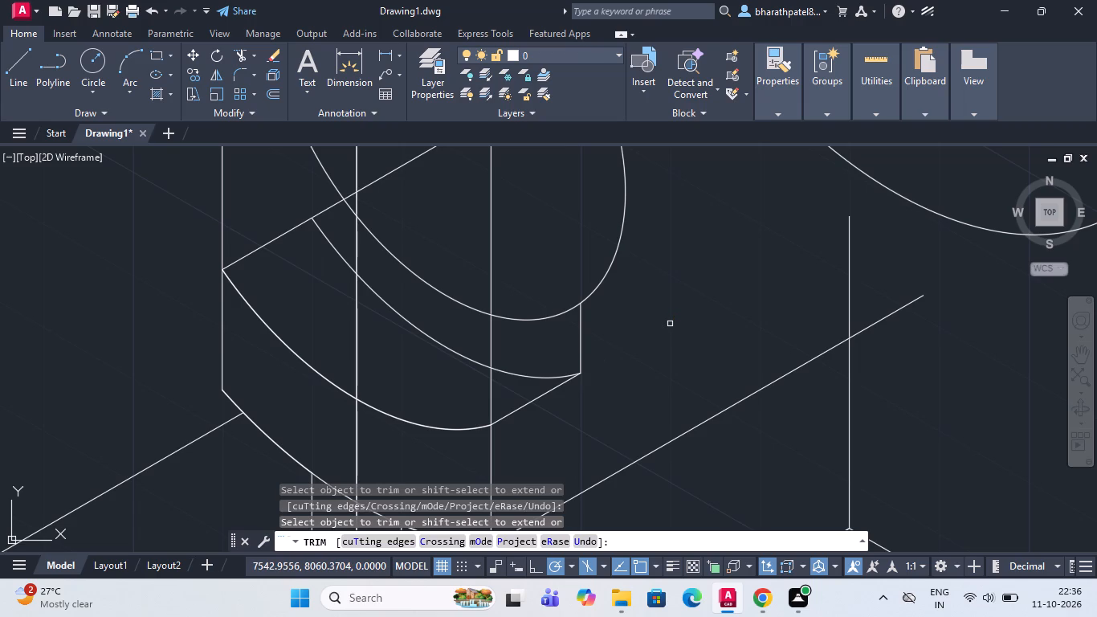
Draw a line from the lower end of the raised part's lowest arc, 20 units at 30° and about 30 units vertically up.
{"action": "left_click", "coordinate": [10, 62]}
{"action": "scroll", "coordinate": [260, 157], "scroll_direction": "down", "scroll_amount": 1}
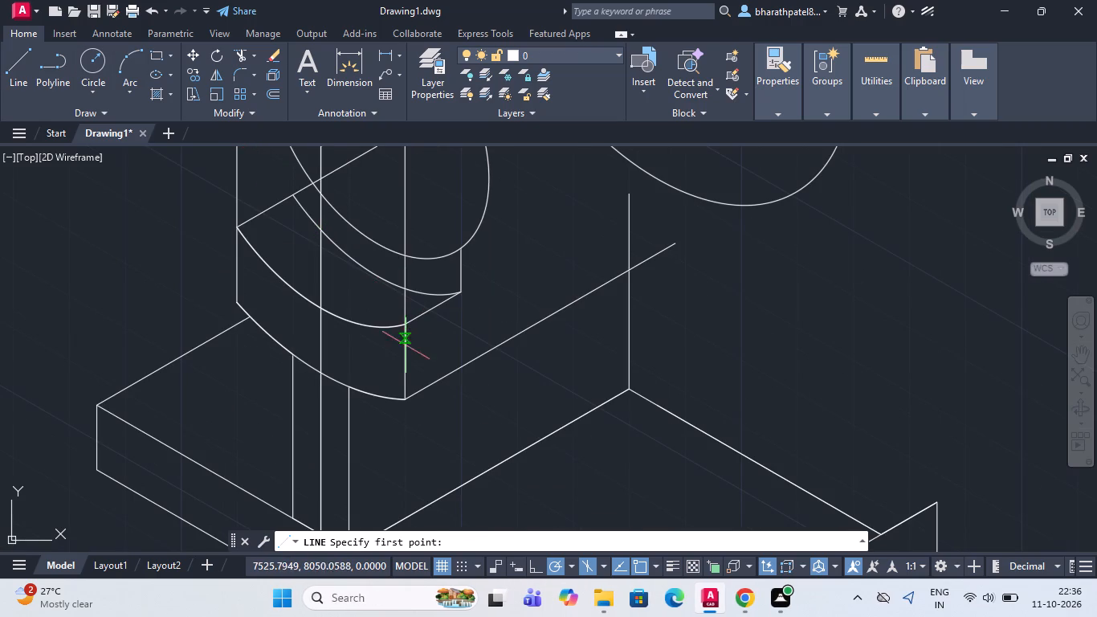
{"action": "left_click_drag", "start_coordinate": [406, 400], "coordinate": [430, 384]}
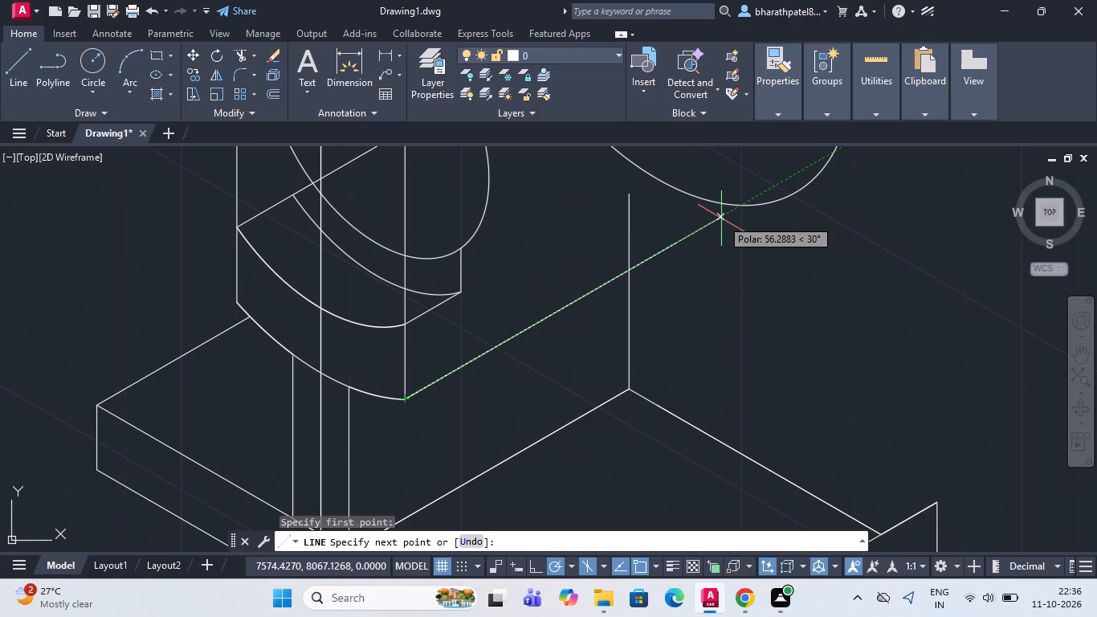
{"action": "type", "text": "20"}
{"action": "key", "text": "Return"}
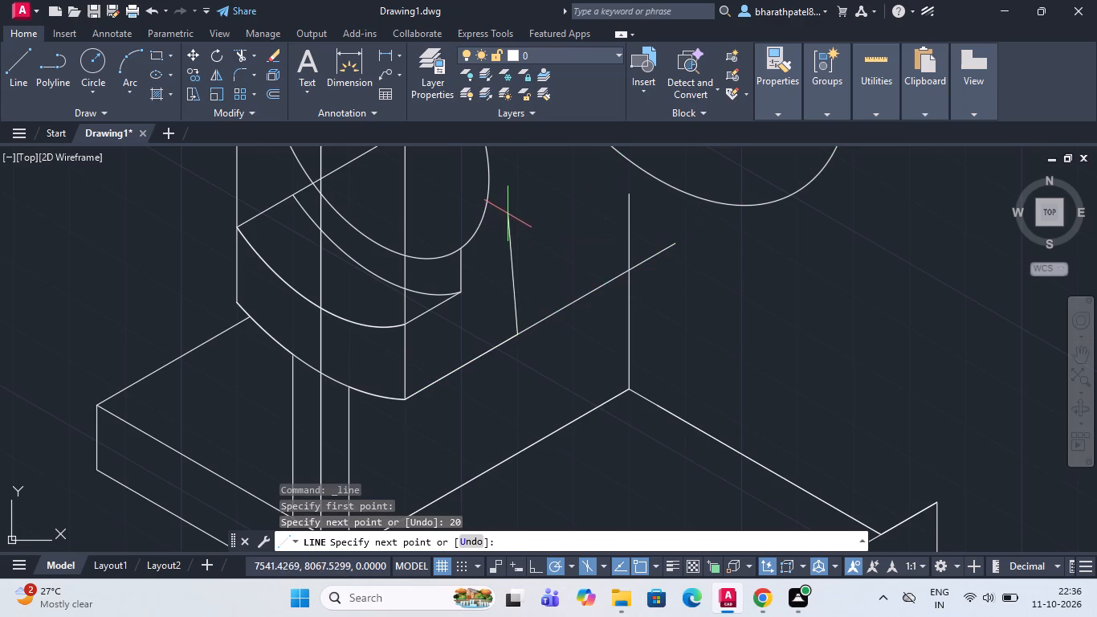
{"action": "scroll", "coordinate": [509, 206], "scroll_direction": "down", "scroll_amount": 3}
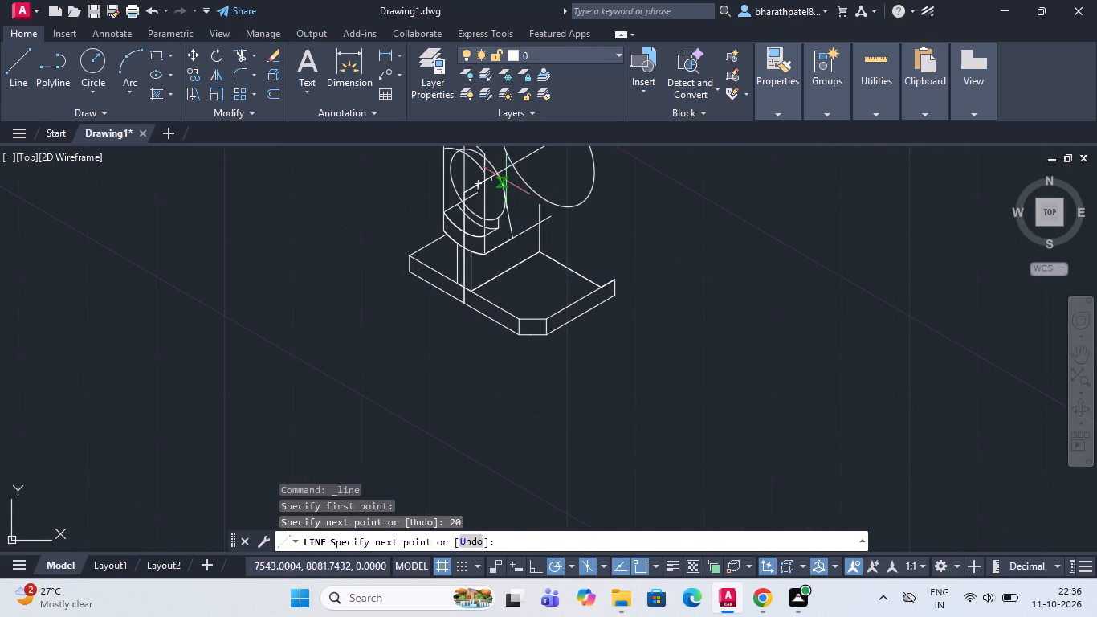
{"action": "scroll", "coordinate": [511, 178], "scroll_direction": "down", "scroll_amount": 2}
{"action": "scroll", "coordinate": [516, 190], "scroll_direction": "up", "scroll_amount": 4}
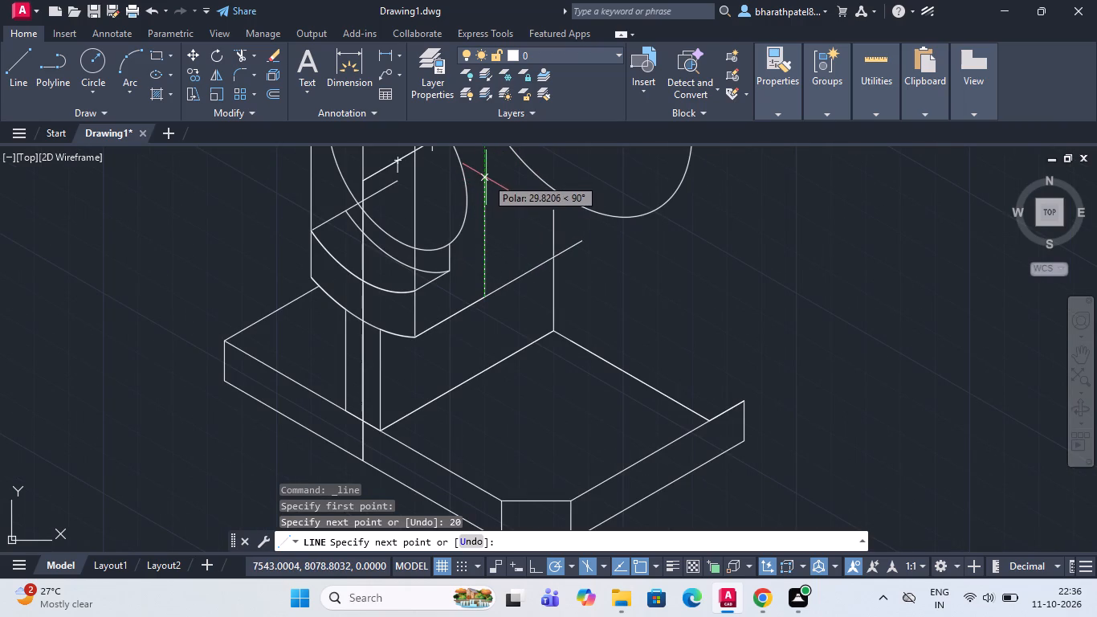
{"action": "left_click", "coordinate": [486, 178]}
{"action": "key", "text": "Escape"}
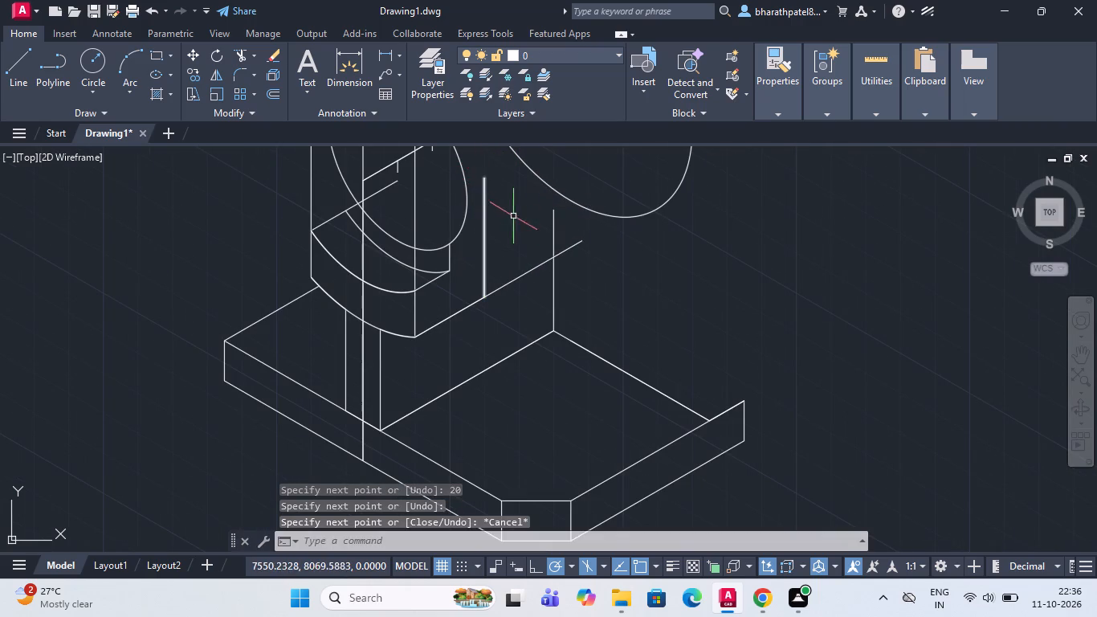
Draw a radius-20 isocircle centred on the 30° centre line at the top of the farther short vertical tick.
{"action": "scroll", "coordinate": [515, 225], "scroll_direction": "down", "scroll_amount": 3}
{"action": "scroll", "coordinate": [514, 191], "scroll_direction": "up", "scroll_amount": 4}
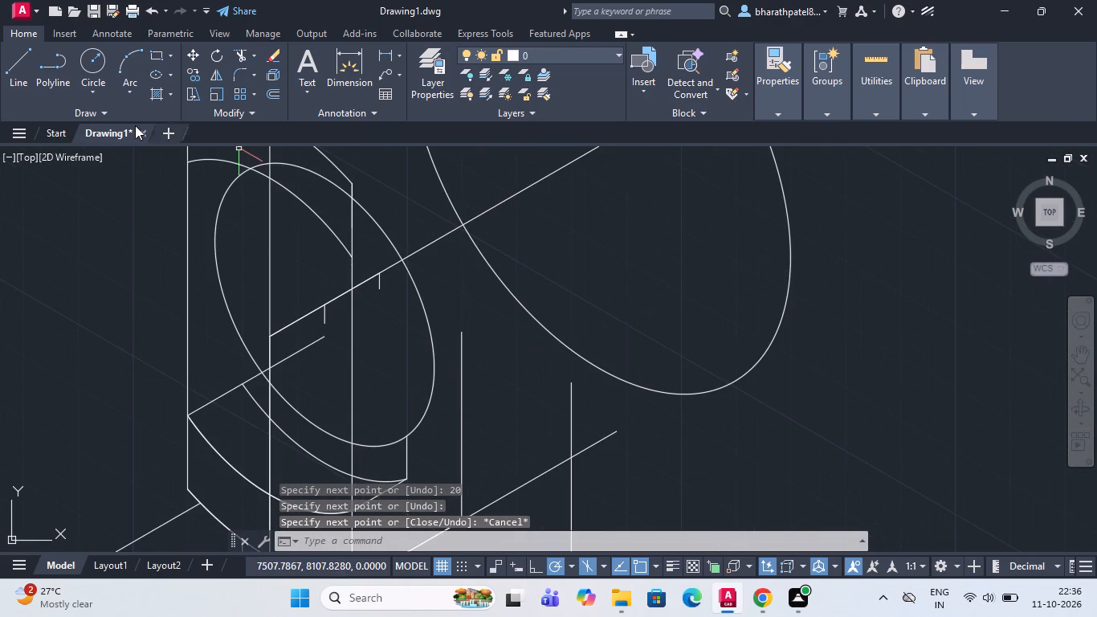
{"action": "type", "text": "ell"}
{"action": "key", "text": "Return"}
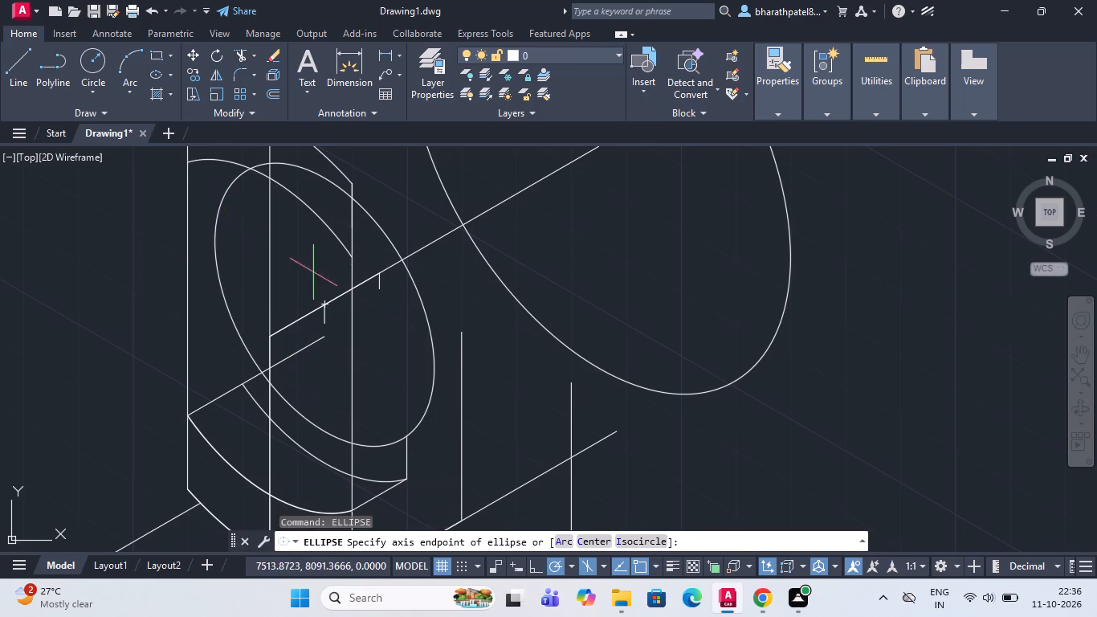
{"action": "left_click", "coordinate": [634, 537]}
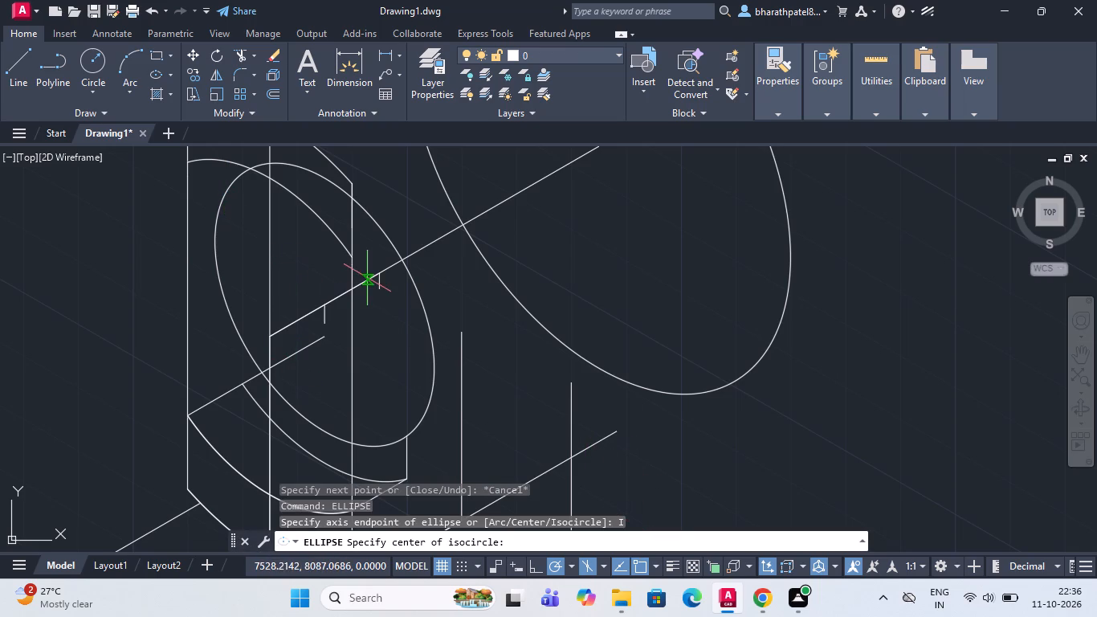
{"action": "left_click", "coordinate": [375, 276]}
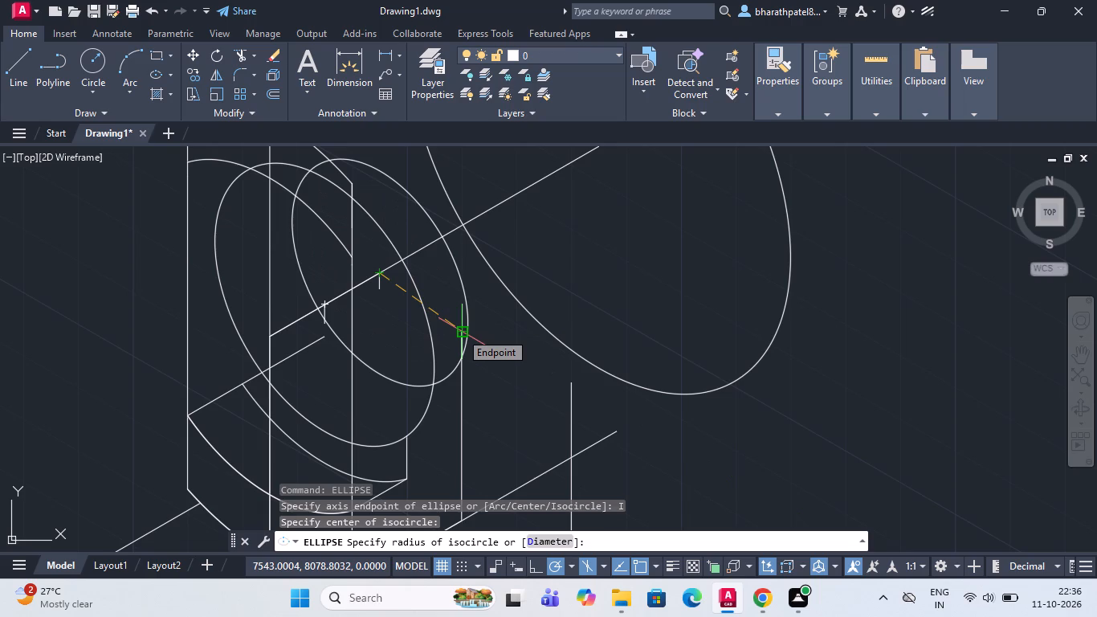
{"action": "type", "text": "20"}
{"action": "key", "text": "Return"}
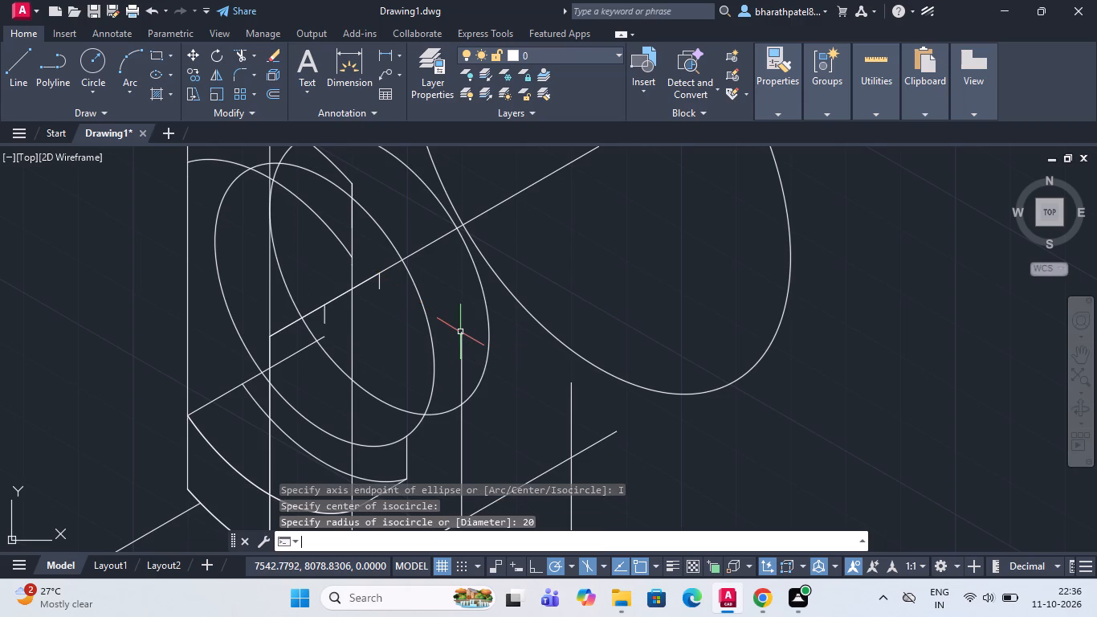
Trim the new vertical line above the farther radius-20 isocircle.
{"action": "scroll", "coordinate": [456, 336], "scroll_direction": "down", "scroll_amount": 1}
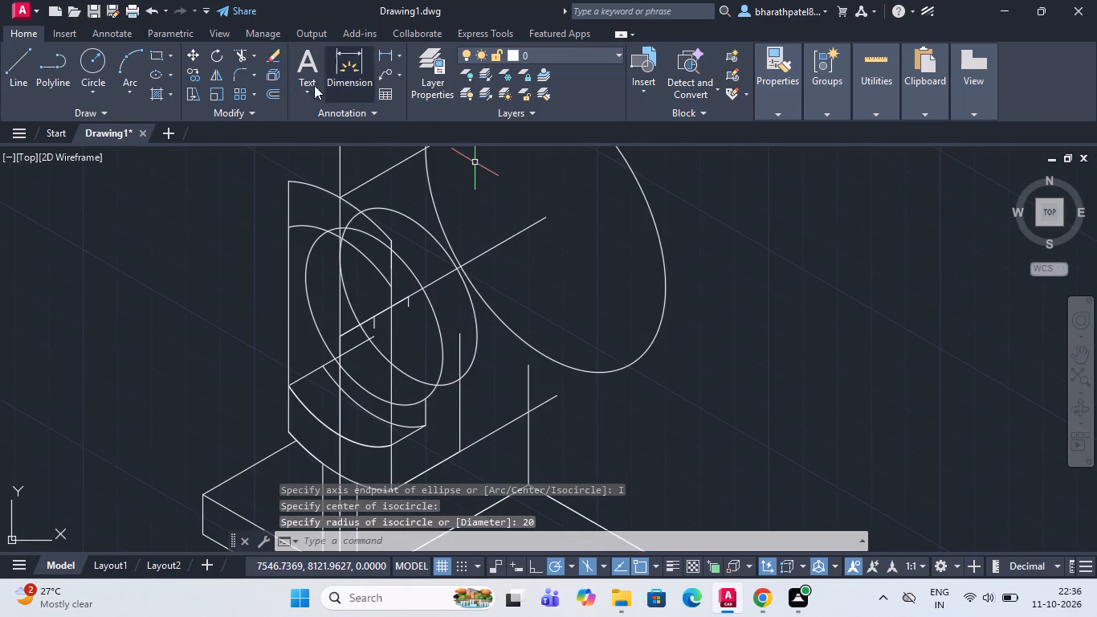
{"action": "left_click_drag", "start_coordinate": [234, 51], "coordinate": [250, 63]}
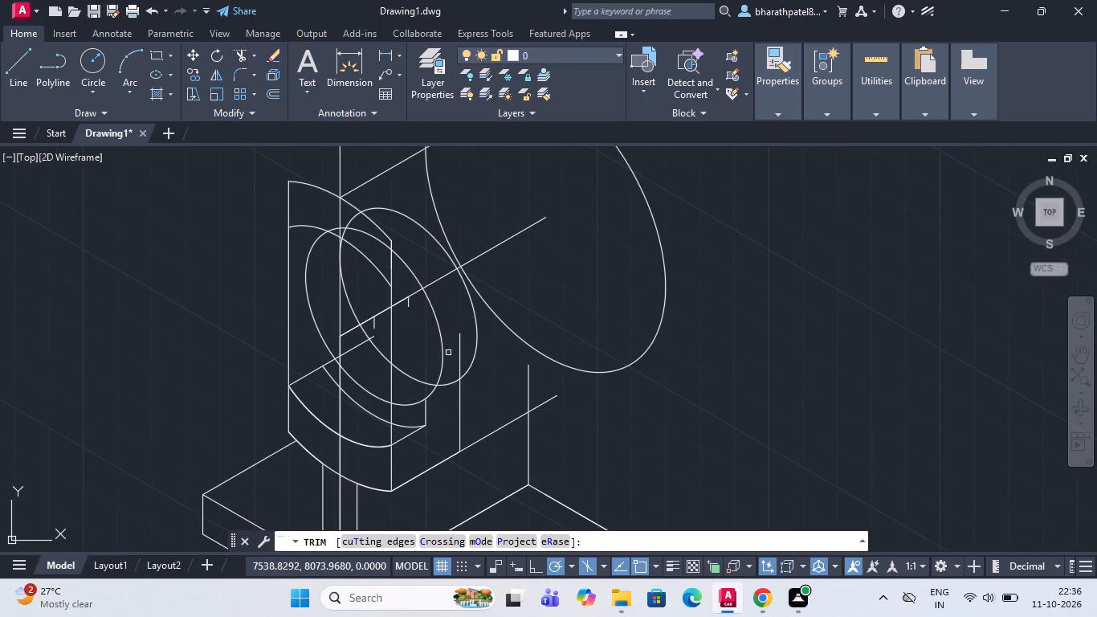
{"action": "left_click", "coordinate": [458, 354]}
{"action": "scroll", "coordinate": [451, 354], "scroll_direction": "down", "scroll_amount": 2}
{"action": "scroll", "coordinate": [480, 366], "scroll_direction": "up", "scroll_amount": 3}
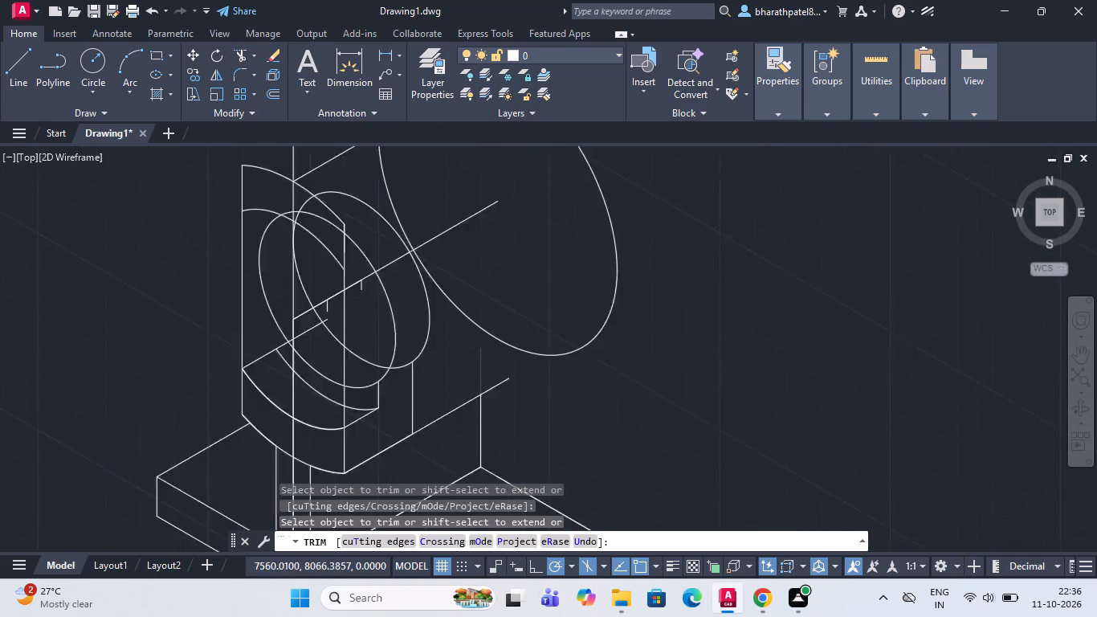
Draw a line joining the upper ends of the two short verticals where they meet the radius-20 isocircles.
{"action": "left_click", "coordinate": [14, 66]}
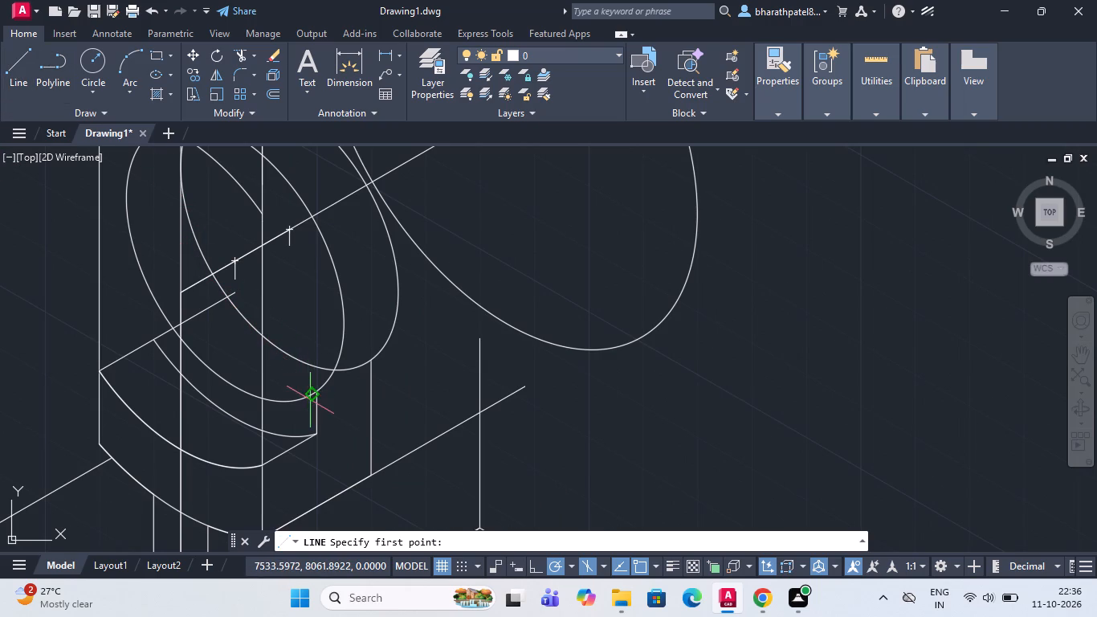
{"action": "left_click_drag", "start_coordinate": [316, 396], "coordinate": [328, 386]}
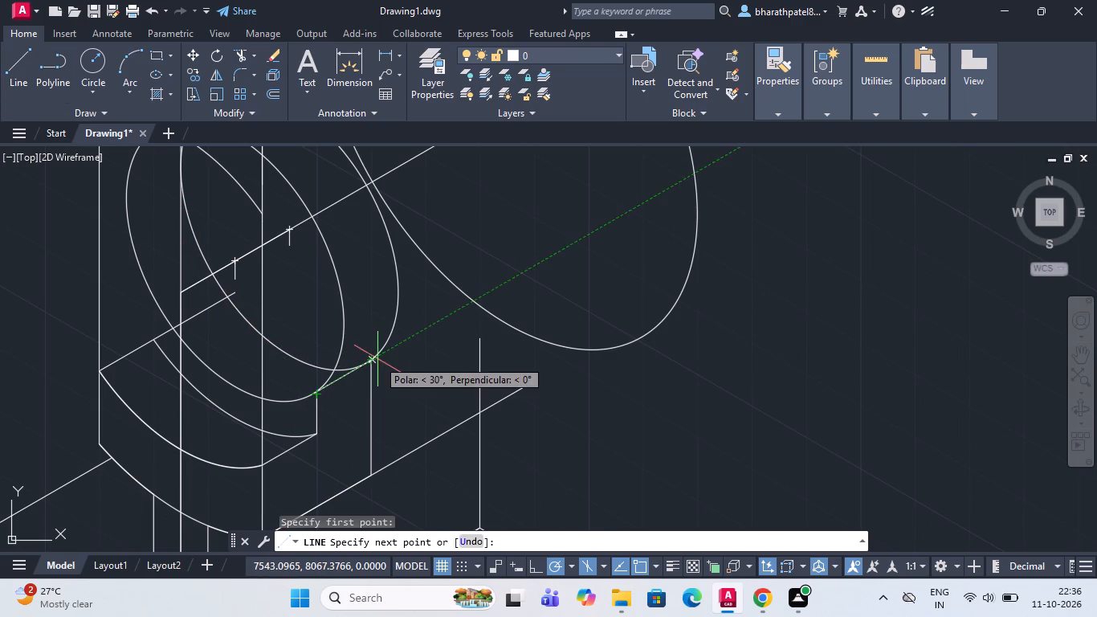
{"action": "scroll", "coordinate": [378, 358], "scroll_direction": "up", "scroll_amount": 6}
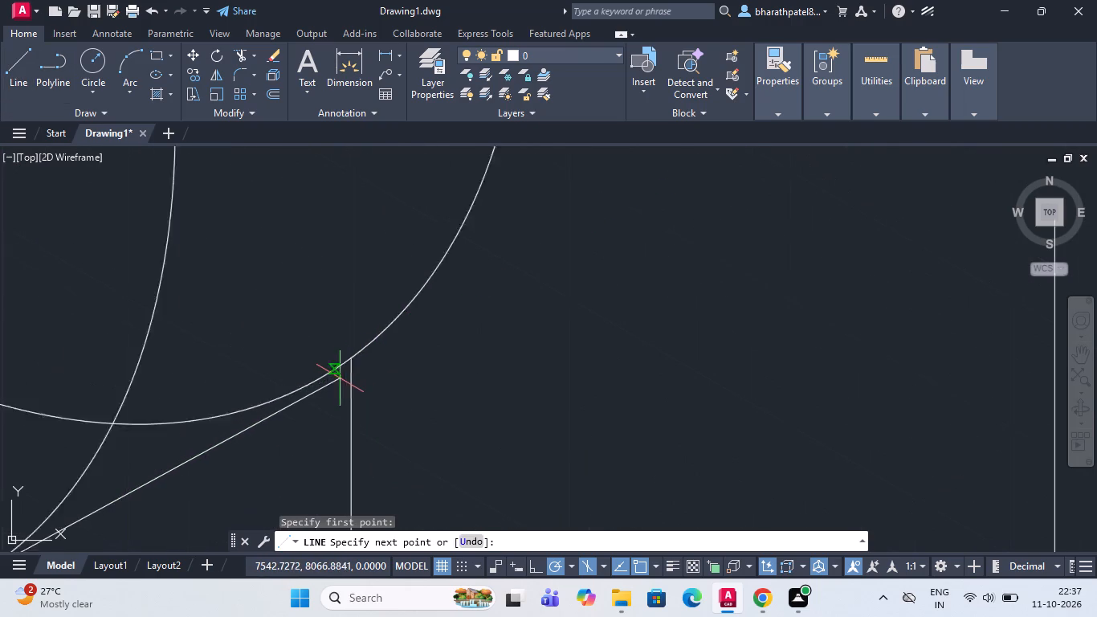
{"action": "scroll", "coordinate": [340, 378], "scroll_direction": "up", "scroll_amount": 1}
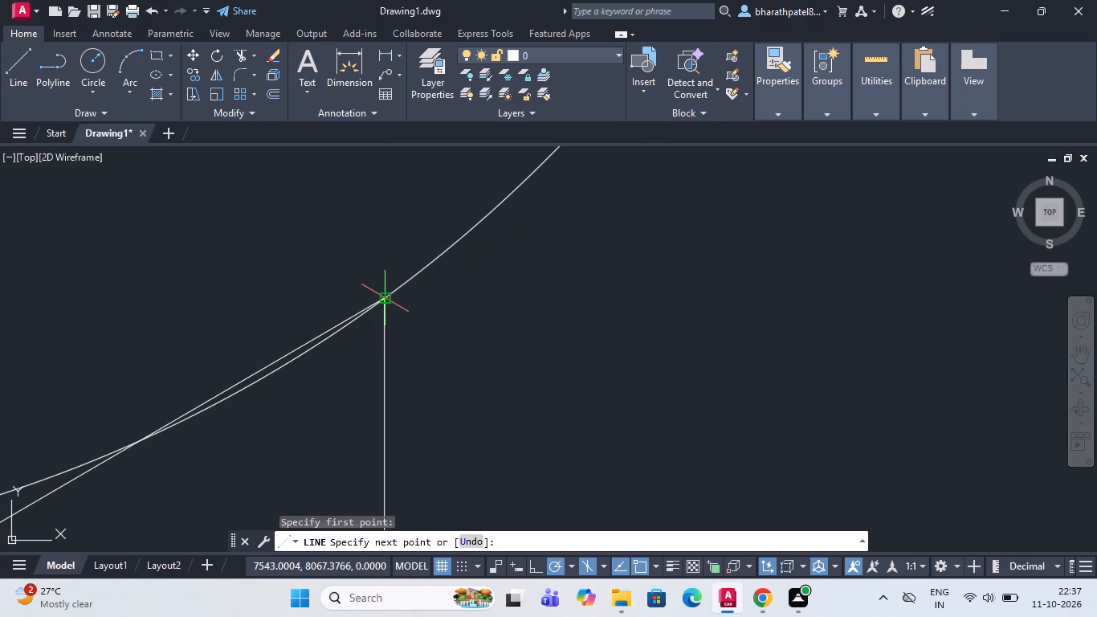
{"action": "left_click", "coordinate": [384, 300]}
{"action": "scroll", "coordinate": [383, 299], "scroll_direction": "down", "scroll_amount": 5}
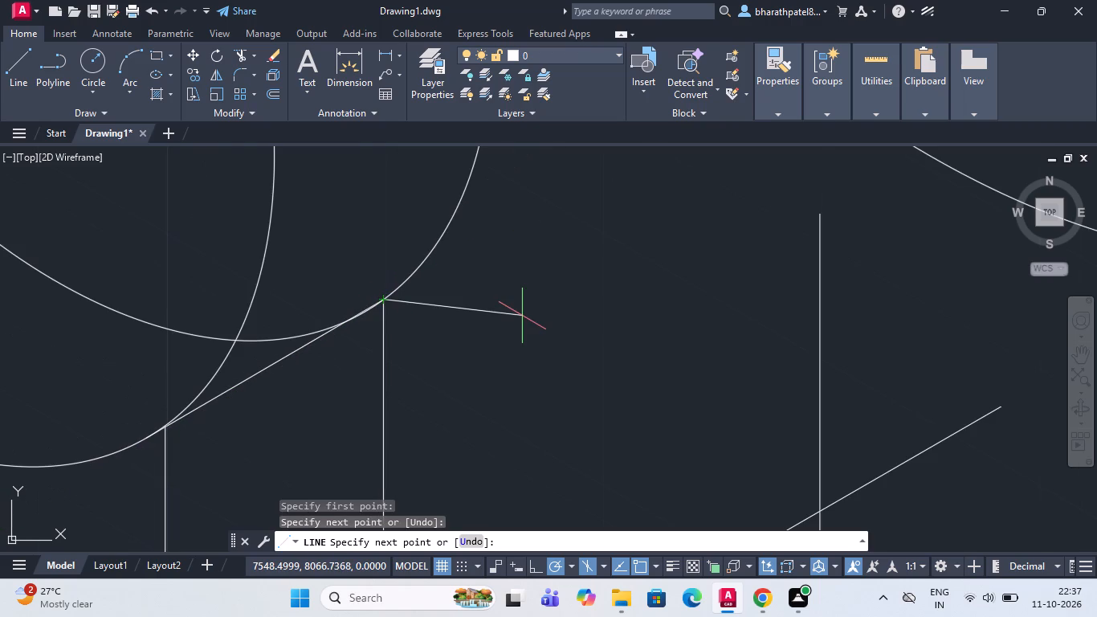
{"action": "key", "text": "Escape"}
Trim the nearer radius-20 isocircle from the 30° centre line down to the new connecting line.
{"action": "scroll", "coordinate": [515, 320], "scroll_direction": "down", "scroll_amount": 5}
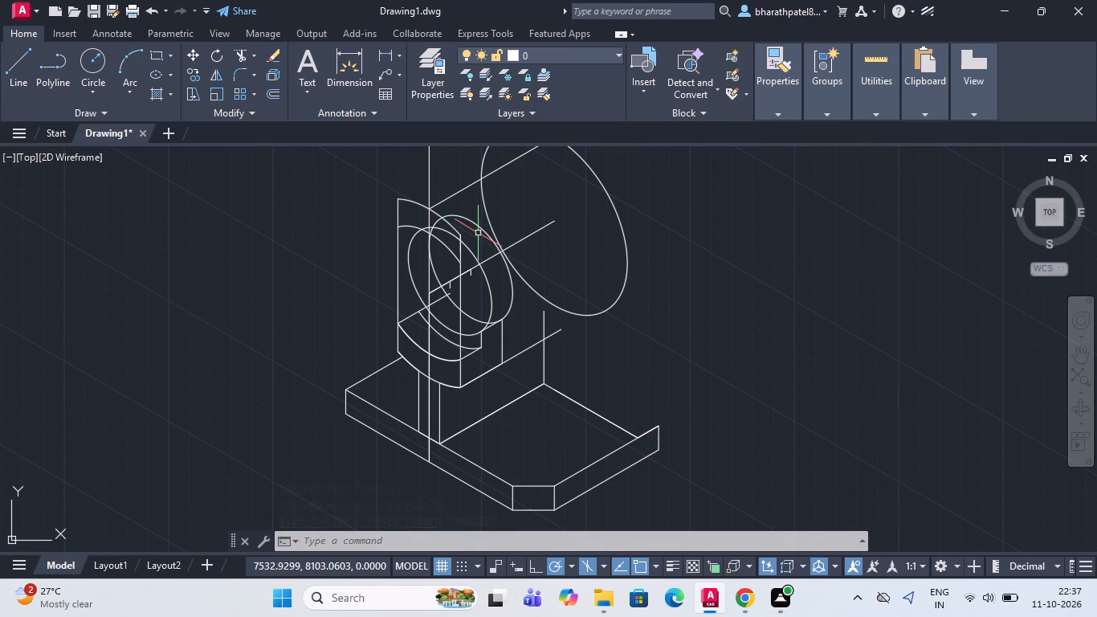
{"action": "left_click", "coordinate": [242, 48]}
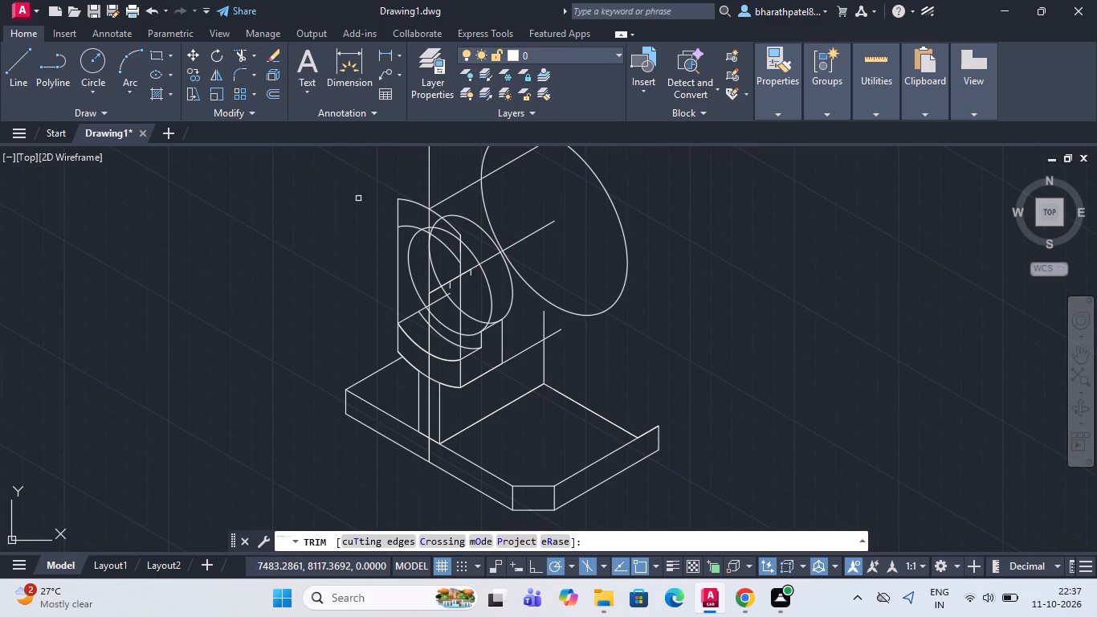
{"action": "left_click", "coordinate": [489, 304]}
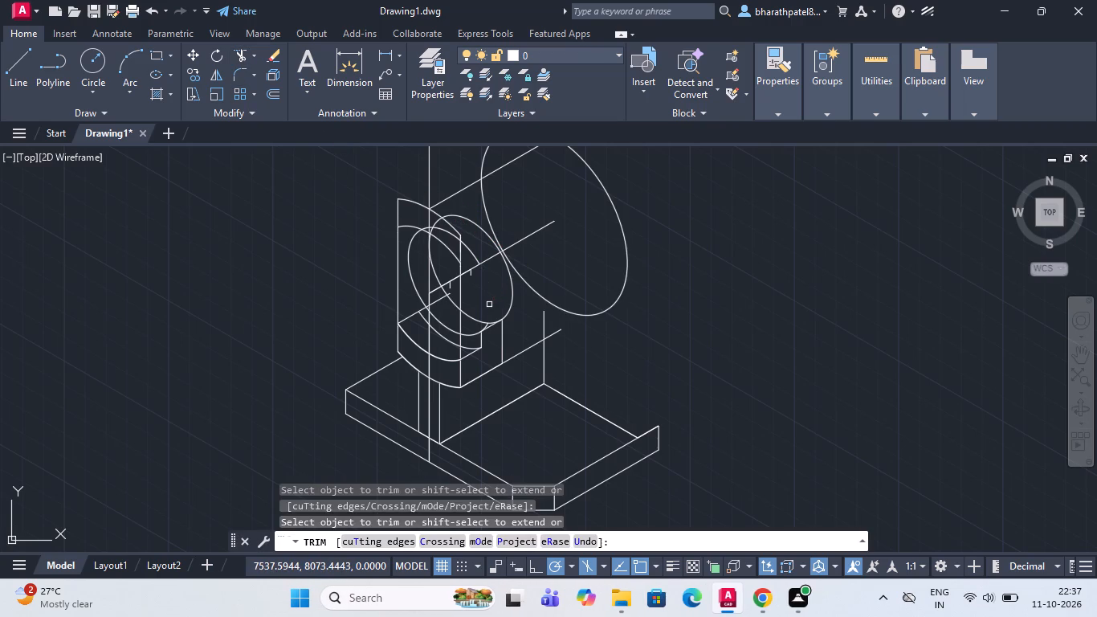
{"action": "scroll", "coordinate": [481, 325], "scroll_direction": "up", "scroll_amount": 4}
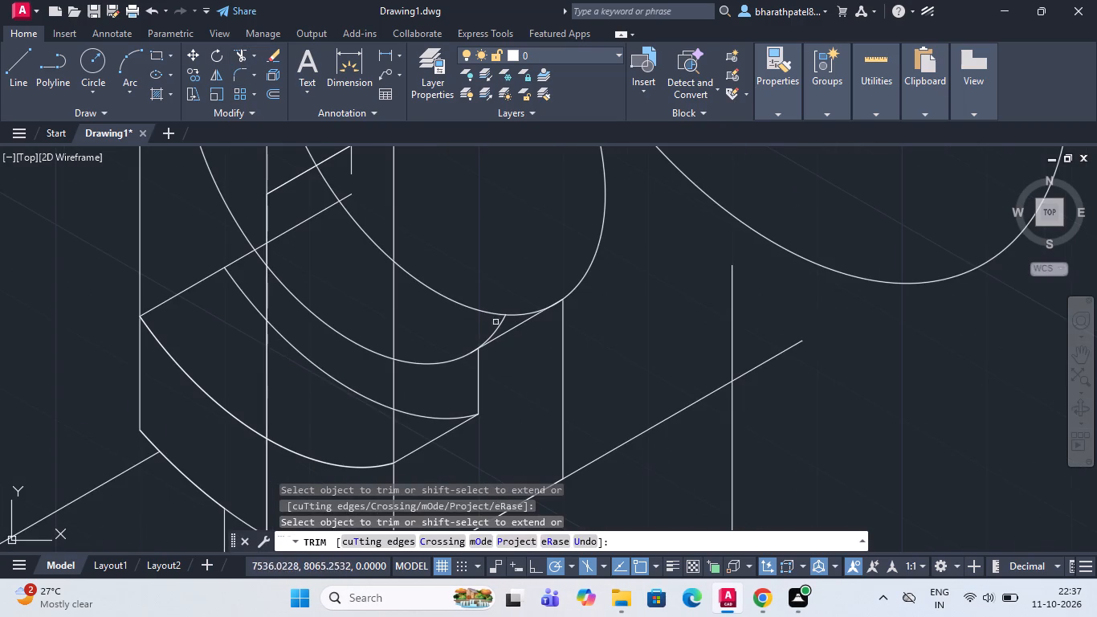
{"action": "left_click", "coordinate": [498, 325]}
{"action": "scroll", "coordinate": [503, 282], "scroll_direction": "down", "scroll_amount": 3}
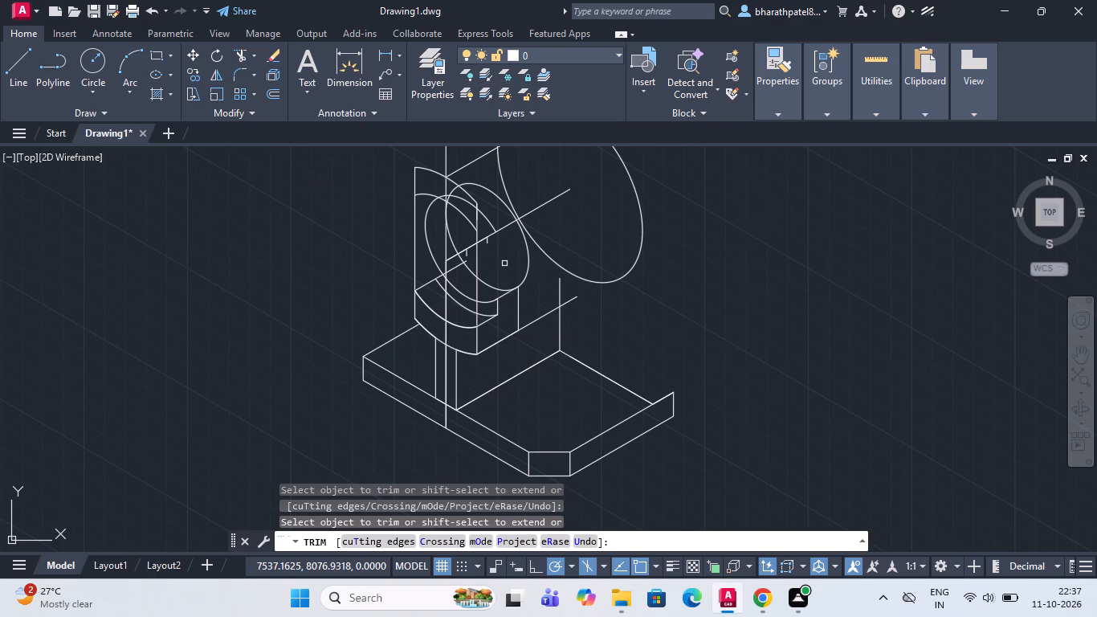
{"action": "scroll", "coordinate": [504, 252], "scroll_direction": "up", "scroll_amount": 2}
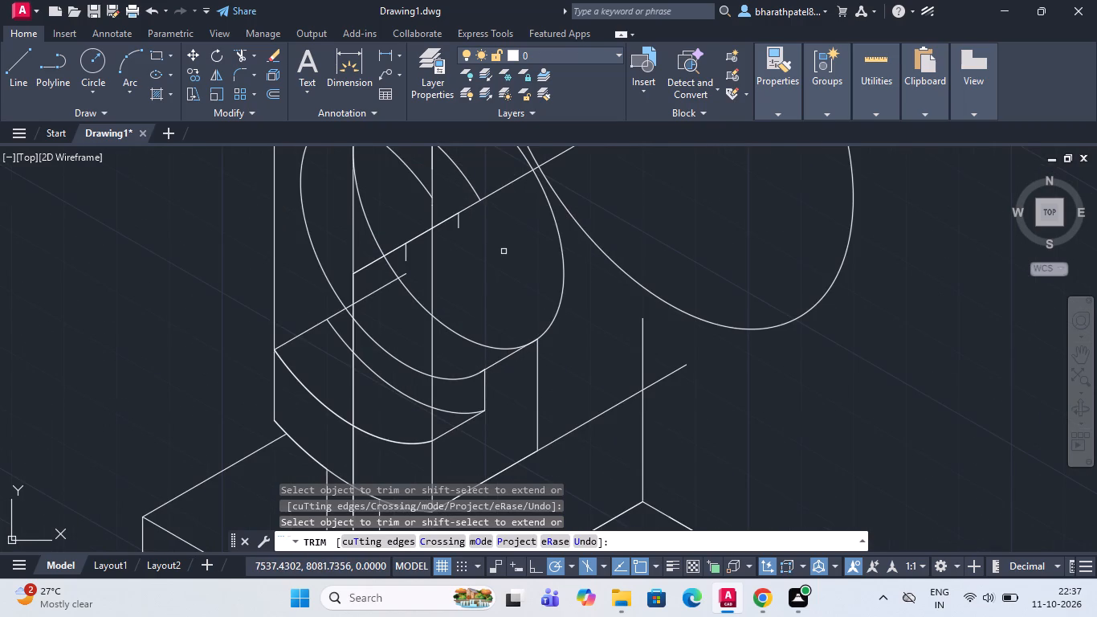
{"action": "scroll", "coordinate": [504, 251], "scroll_direction": "down", "scroll_amount": 2}
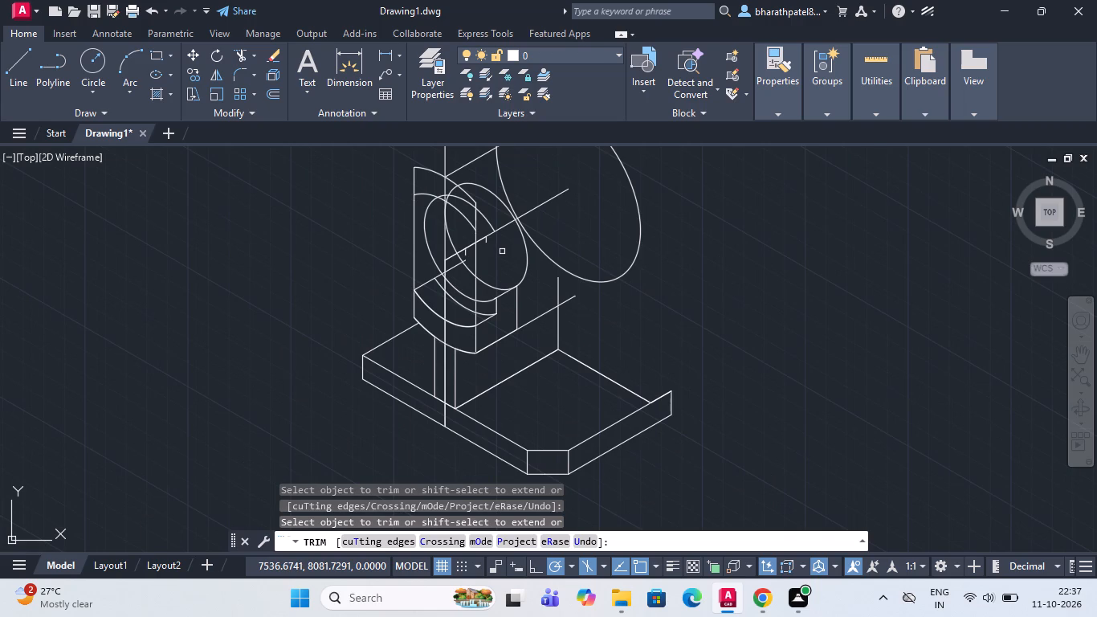
{"action": "scroll", "coordinate": [502, 251], "scroll_direction": "up", "scroll_amount": 1}
{"action": "scroll", "coordinate": [502, 251], "scroll_direction": "down", "scroll_amount": 2}
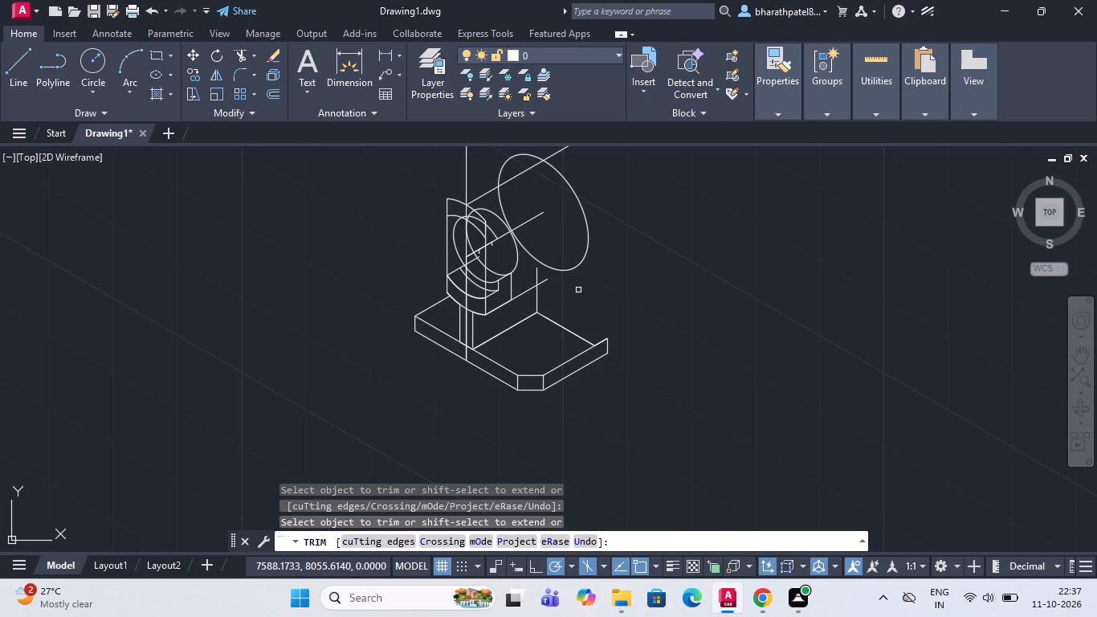
{"action": "key", "text": "Escape"}
Draw a radius-35 isocircle centred on the 30° centre line at the top of the farther short vertical tick.
{"action": "key", "text": "e"}
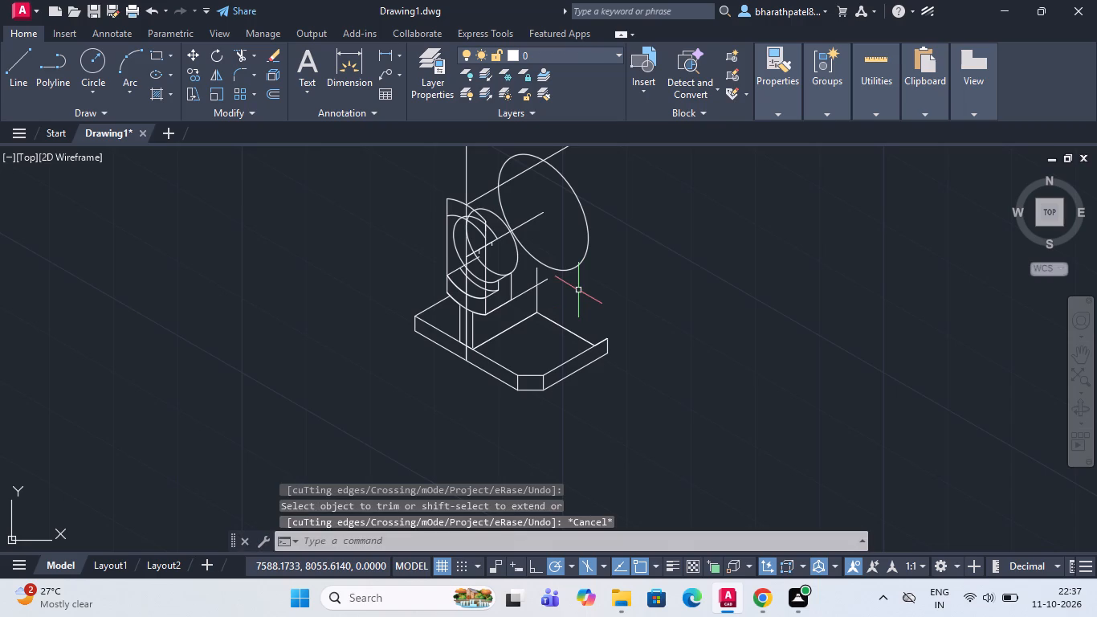
{"action": "type", "text": "ll"}
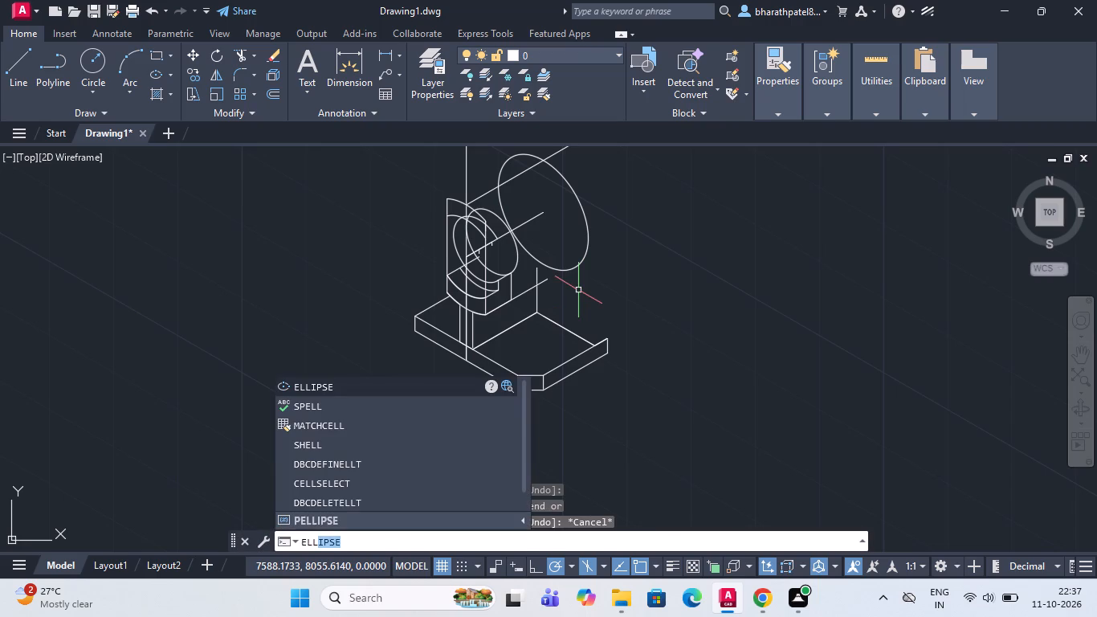
{"action": "key", "text": "Return"}
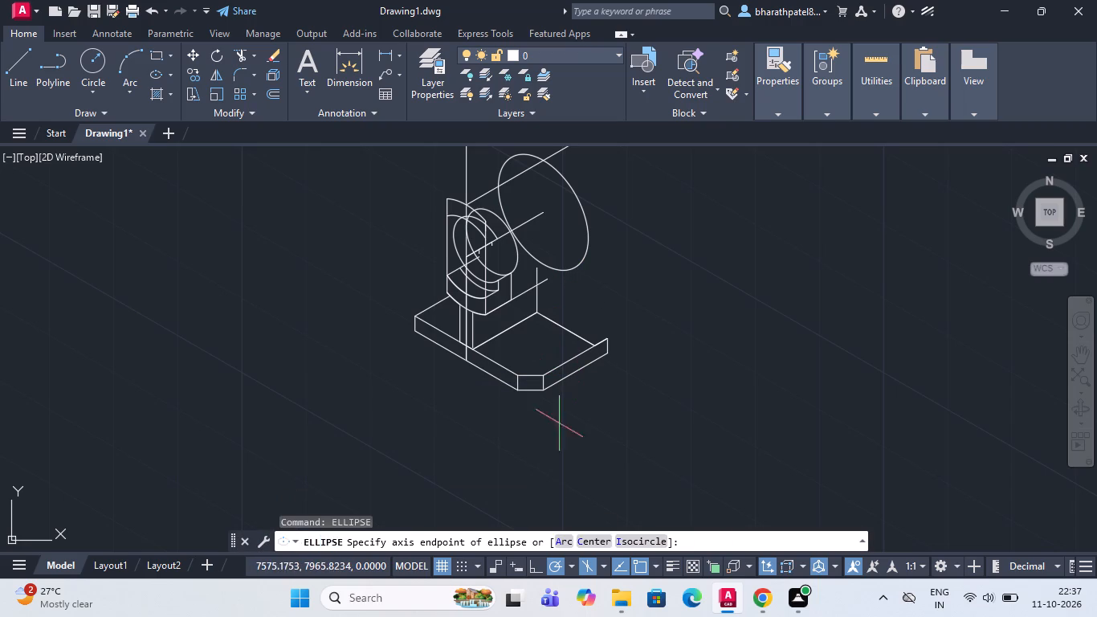
{"action": "left_click", "coordinate": [630, 542]}
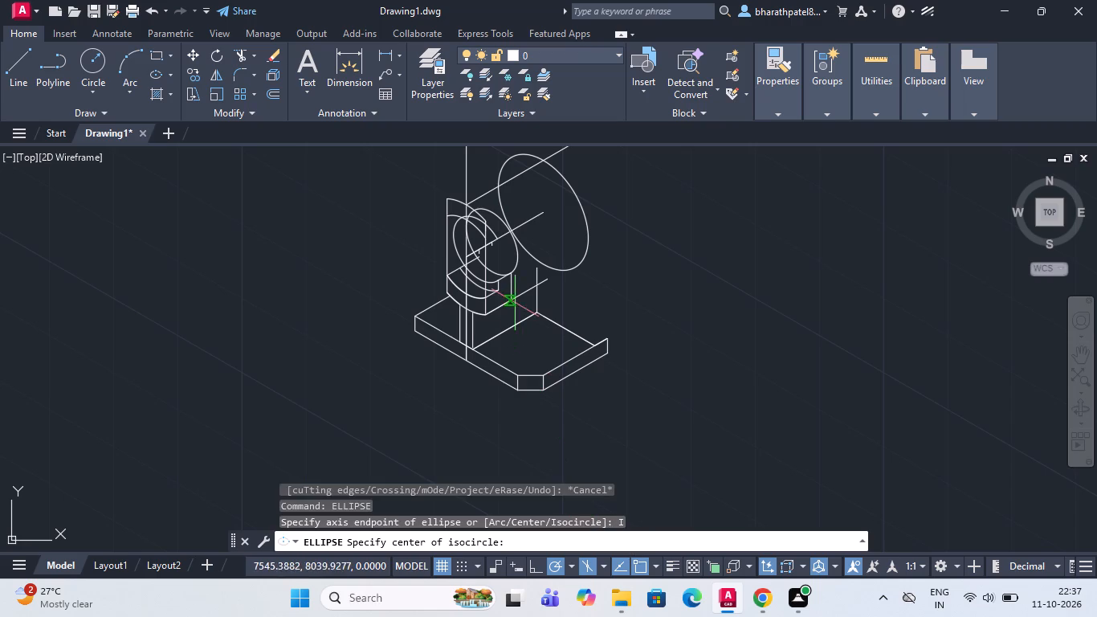
{"action": "scroll", "coordinate": [492, 240], "scroll_direction": "up", "scroll_amount": 4}
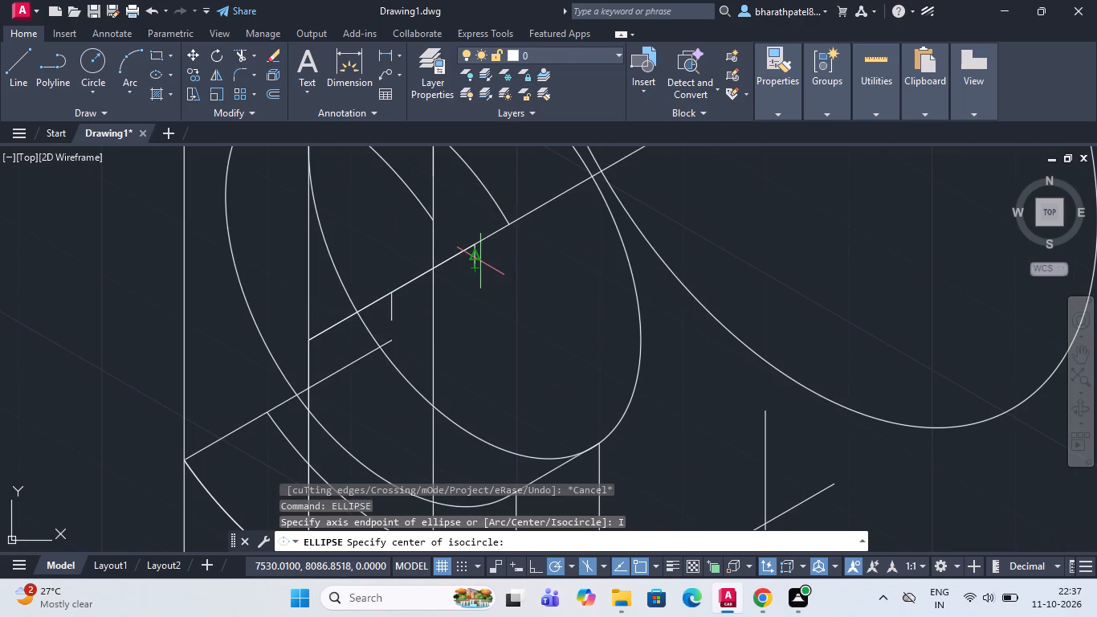
{"action": "scroll", "coordinate": [470, 247], "scroll_direction": "up", "scroll_amount": 3}
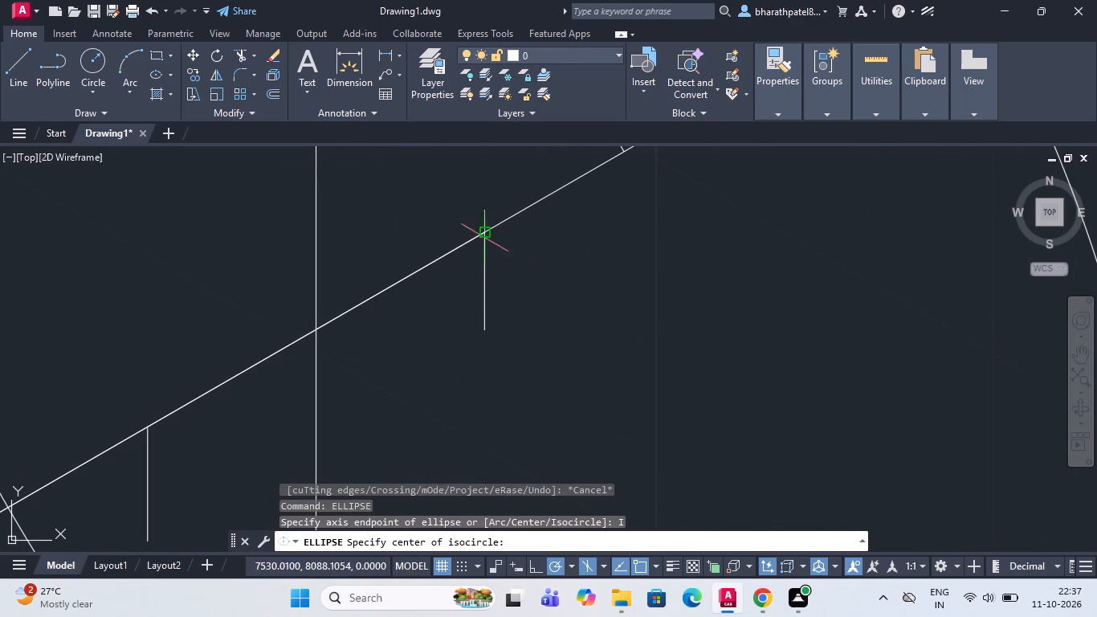
{"action": "left_click", "coordinate": [480, 231]}
{"action": "scroll", "coordinate": [593, 310], "scroll_direction": "down", "scroll_amount": 3}
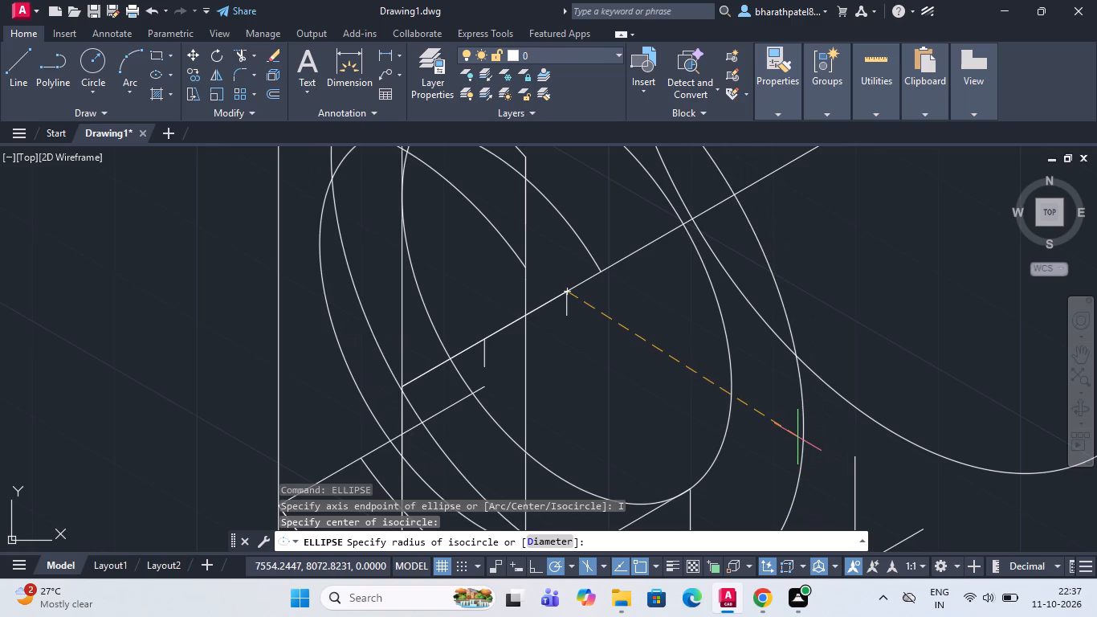
{"action": "type", "text": "35"}
{"action": "key", "text": "Return"}
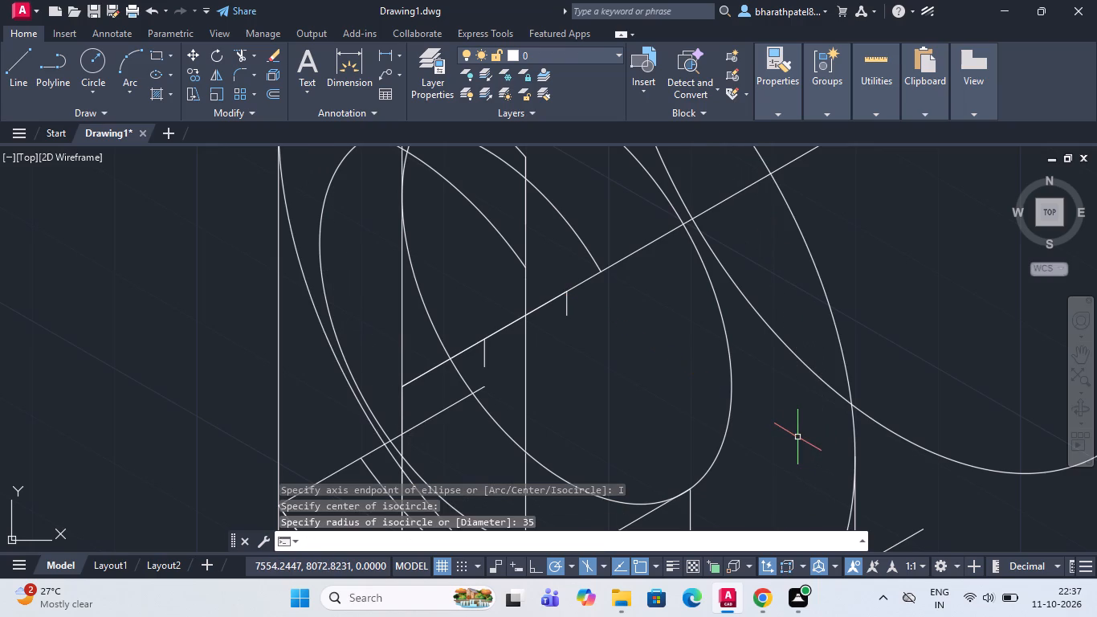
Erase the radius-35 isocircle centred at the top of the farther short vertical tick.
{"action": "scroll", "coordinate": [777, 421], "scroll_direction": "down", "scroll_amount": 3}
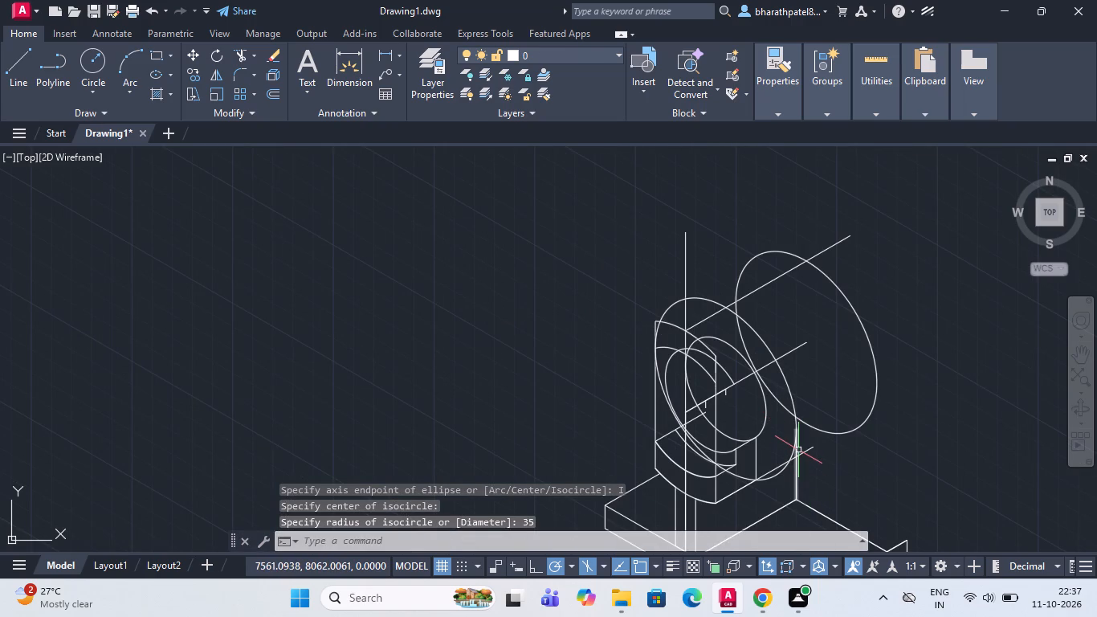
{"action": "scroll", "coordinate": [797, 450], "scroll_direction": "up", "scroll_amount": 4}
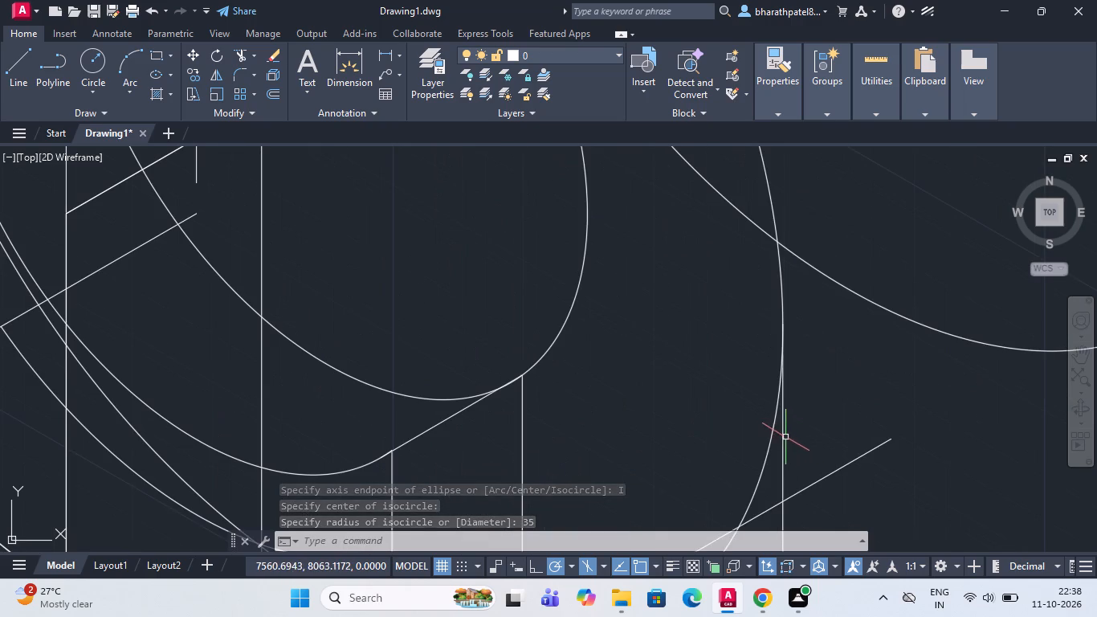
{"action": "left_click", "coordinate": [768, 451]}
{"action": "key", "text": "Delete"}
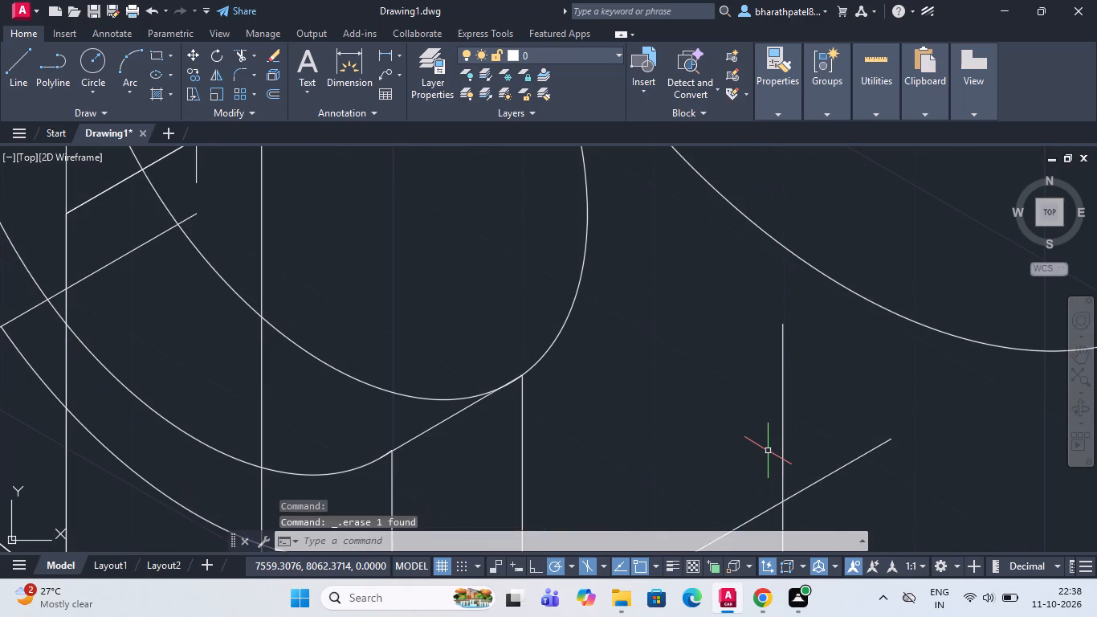
Draw a radius-35 isocircle centred on the 30° centre line at the top of the farther short vertical tick.
{"action": "type", "text": "ell"}
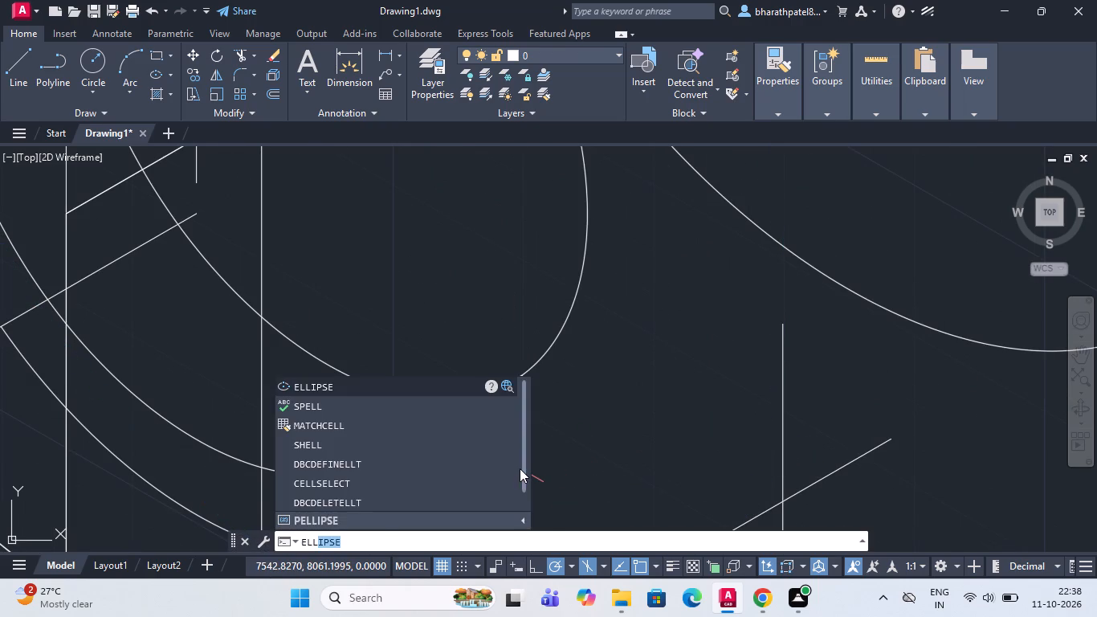
{"action": "key", "text": "Return"}
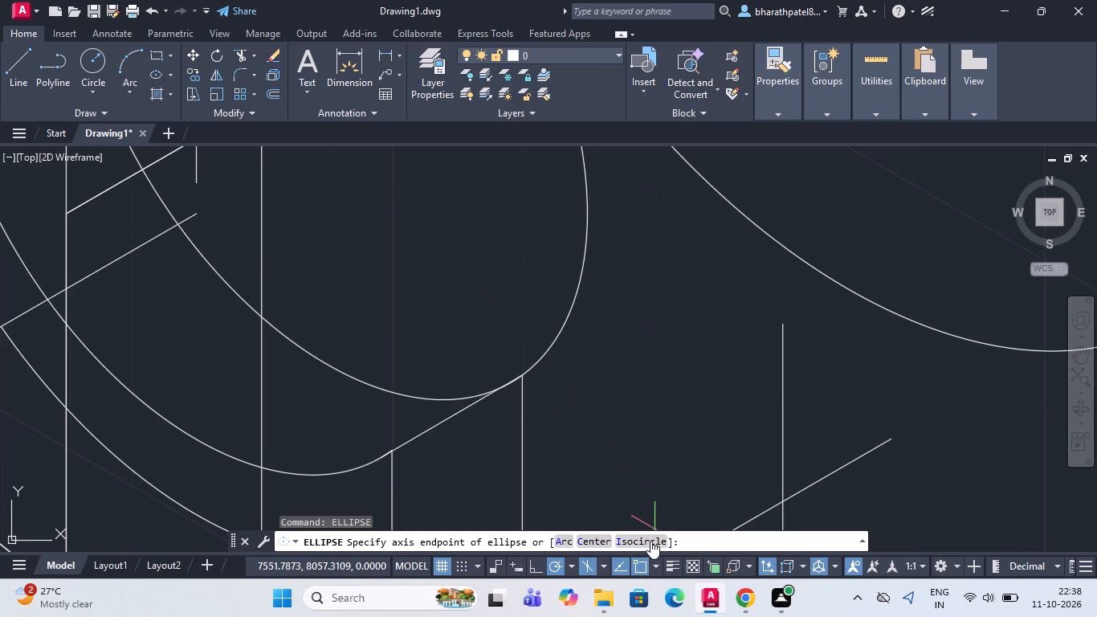
{"action": "left_click", "coordinate": [648, 541]}
{"action": "scroll", "coordinate": [647, 539], "scroll_direction": "down", "scroll_amount": 3}
{"action": "scroll", "coordinate": [585, 337], "scroll_direction": "down", "scroll_amount": 3}
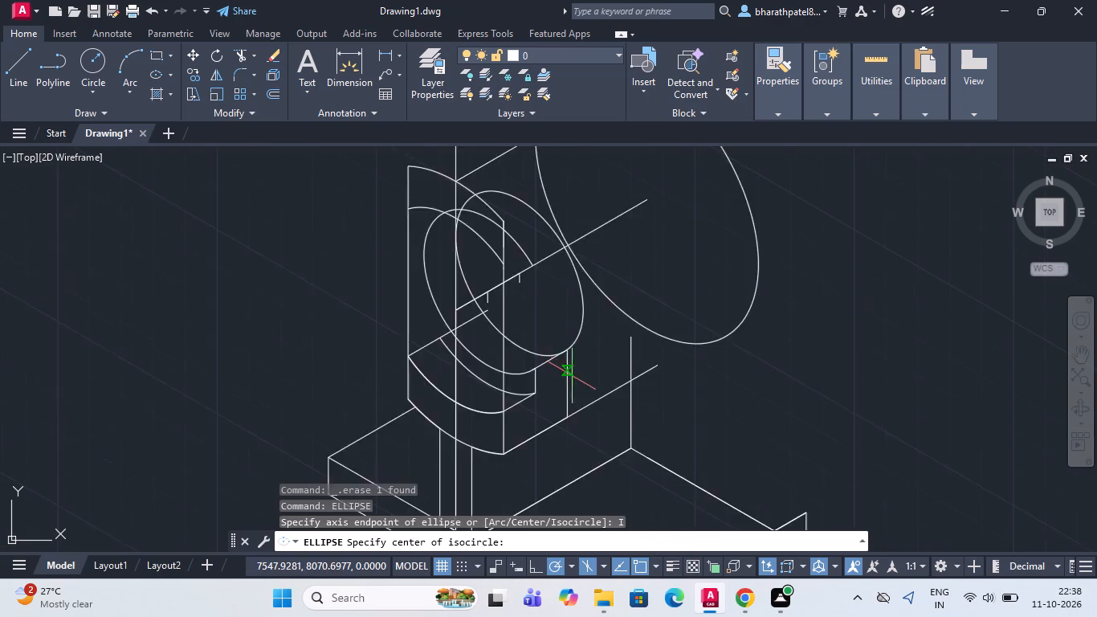
{"action": "scroll", "coordinate": [570, 378], "scroll_direction": "down", "scroll_amount": 1}
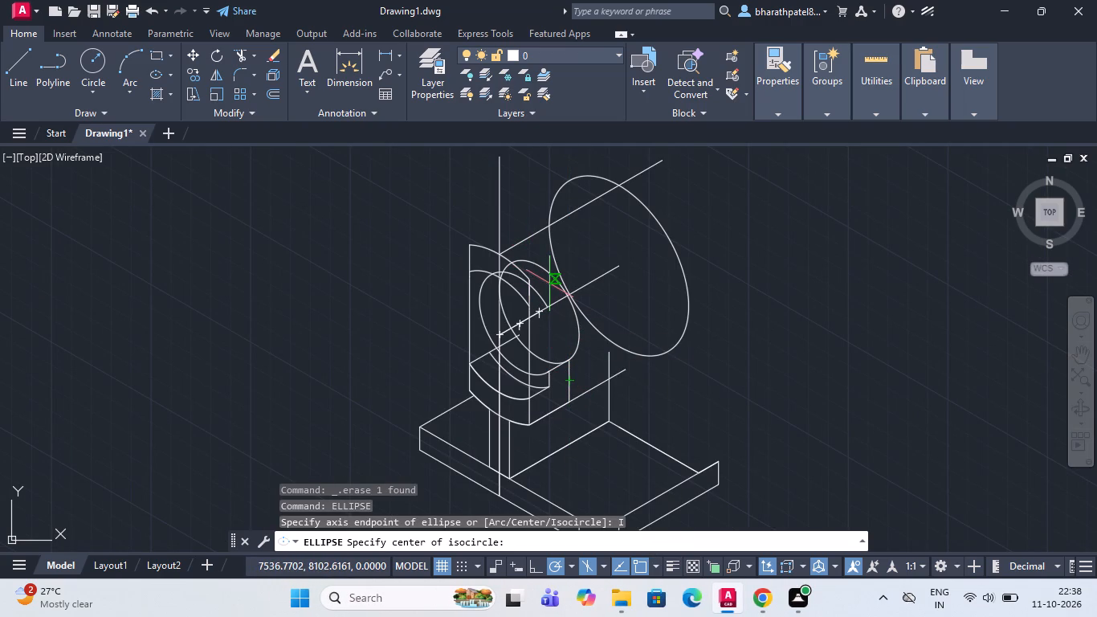
{"action": "scroll", "coordinate": [550, 284], "scroll_direction": "up", "scroll_amount": 2}
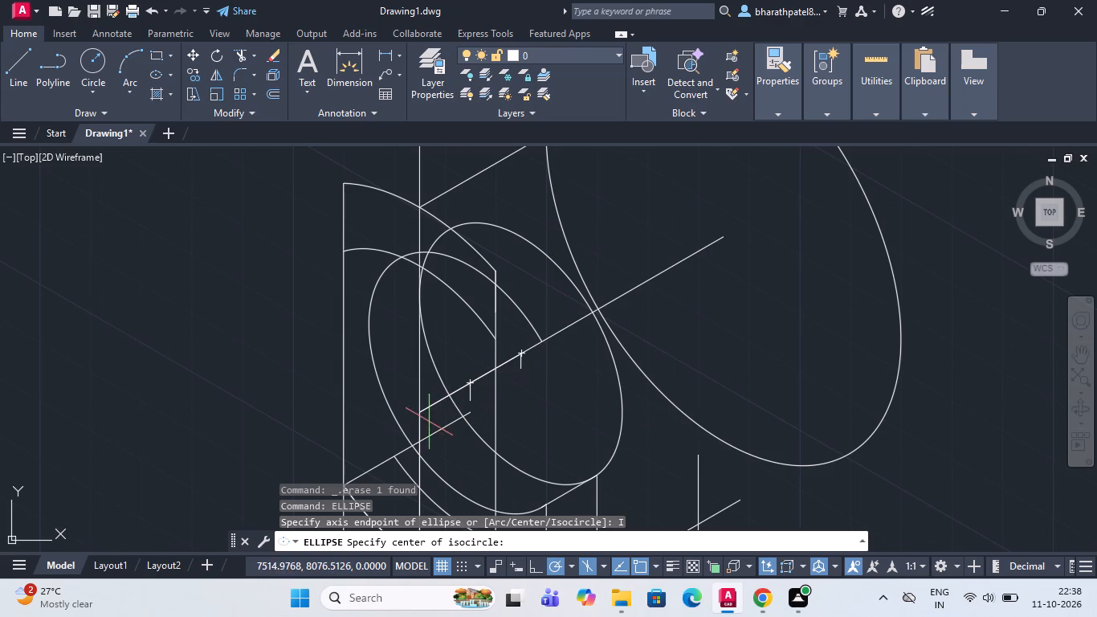
{"action": "left_click", "coordinate": [517, 352]}
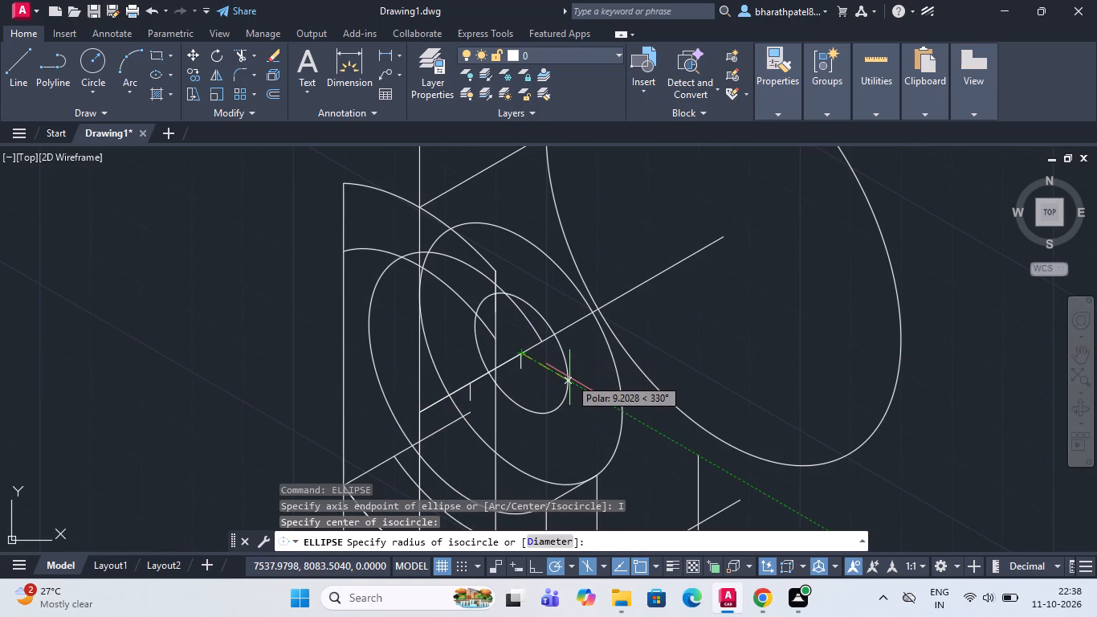
{"action": "type", "text": "35"}
{"action": "key", "text": "Return"}
Trim the lower 30° line between the foot of the farther short vertical and the radius-35 isocircle.
{"action": "scroll", "coordinate": [561, 362], "scroll_direction": "down", "scroll_amount": 4}
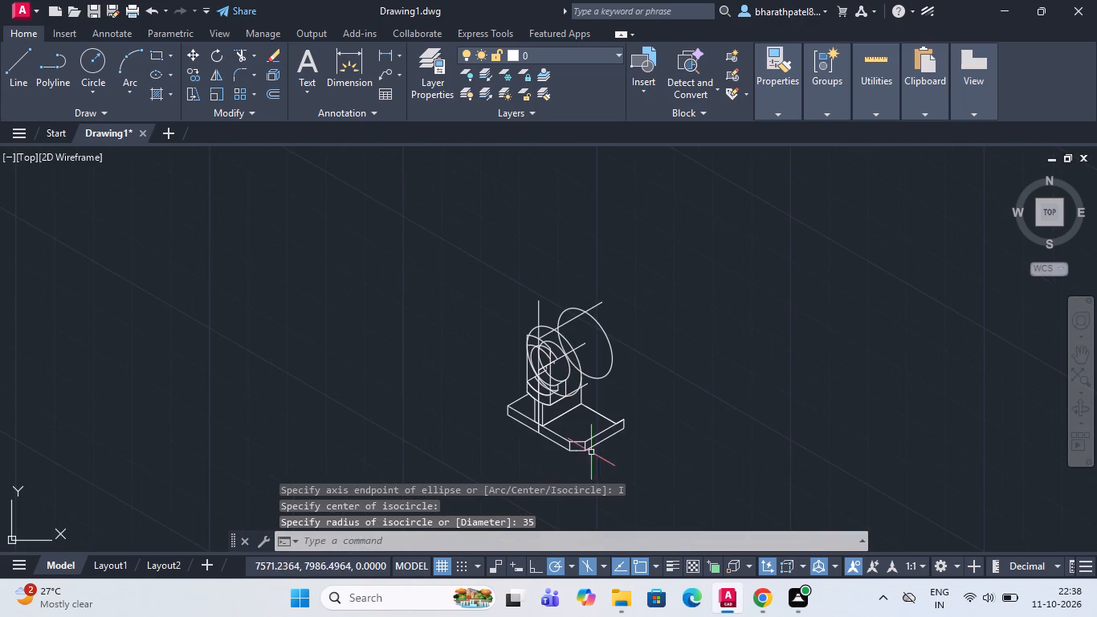
{"action": "scroll", "coordinate": [570, 407], "scroll_direction": "up", "scroll_amount": 4}
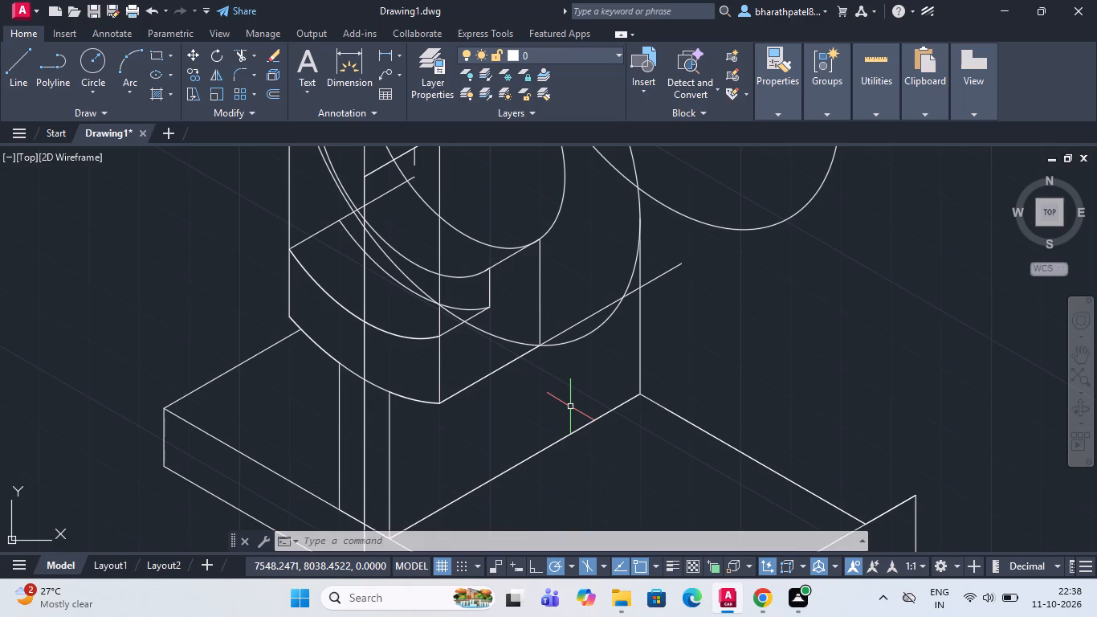
{"action": "scroll", "coordinate": [570, 407], "scroll_direction": "down", "scroll_amount": 1}
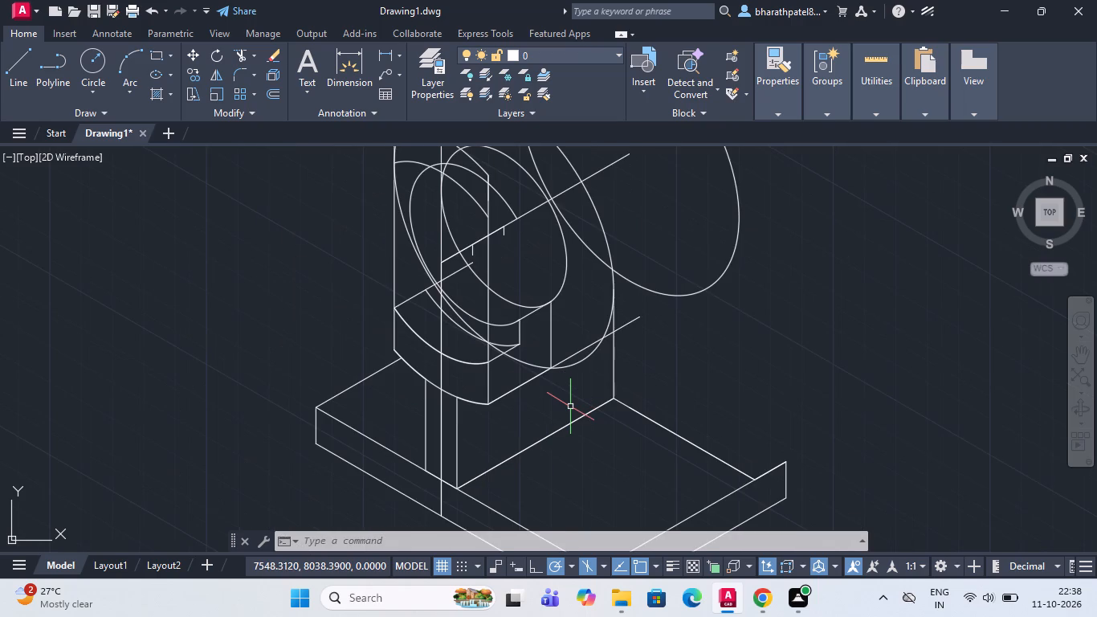
{"action": "left_click", "coordinate": [236, 52]}
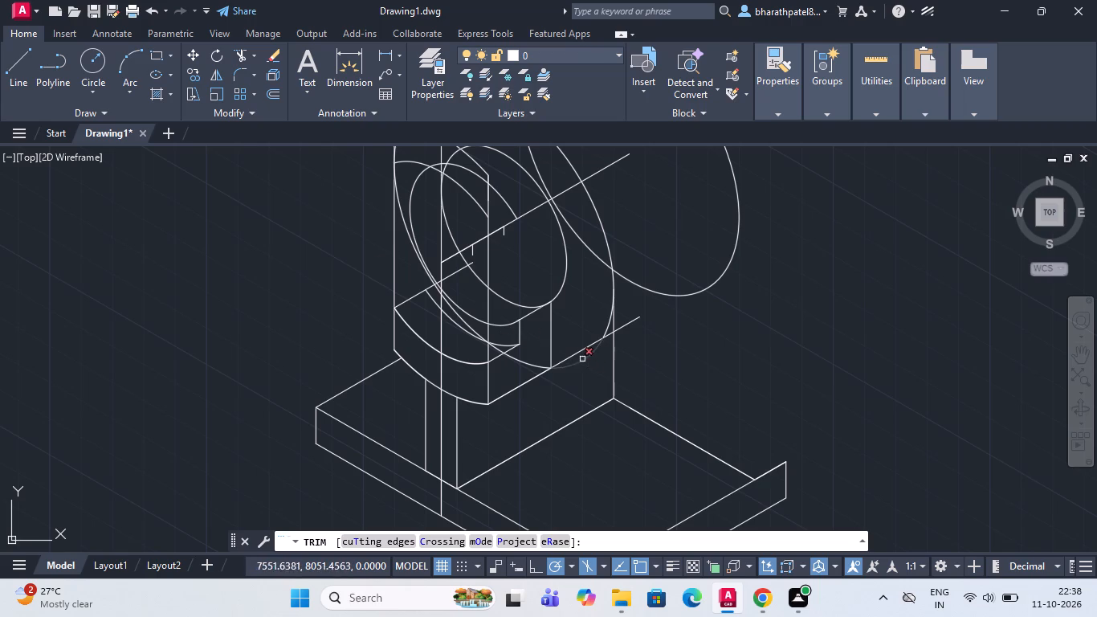
{"action": "left_click", "coordinate": [579, 352]}
Trim the large isocircle at the far end of the 30° centre line where it runs inside the new radius-35 isocircle.
{"action": "scroll", "coordinate": [579, 352], "scroll_direction": "down", "scroll_amount": 1}
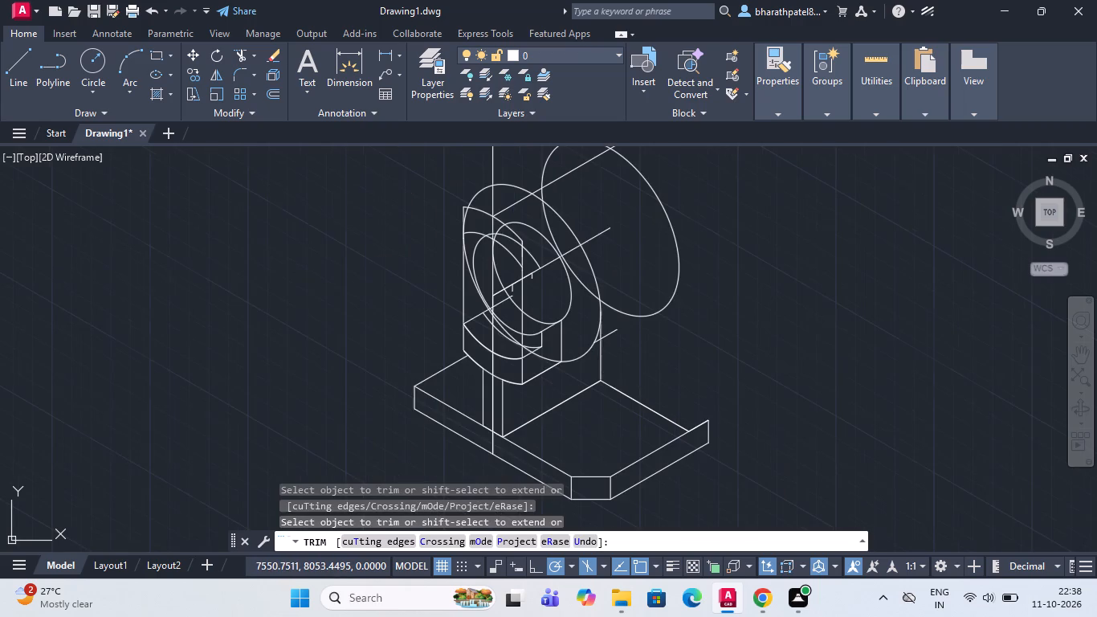
{"action": "scroll", "coordinate": [565, 315], "scroll_direction": "up", "scroll_amount": 2}
{"action": "scroll", "coordinate": [587, 349], "scroll_direction": "down", "scroll_amount": 2}
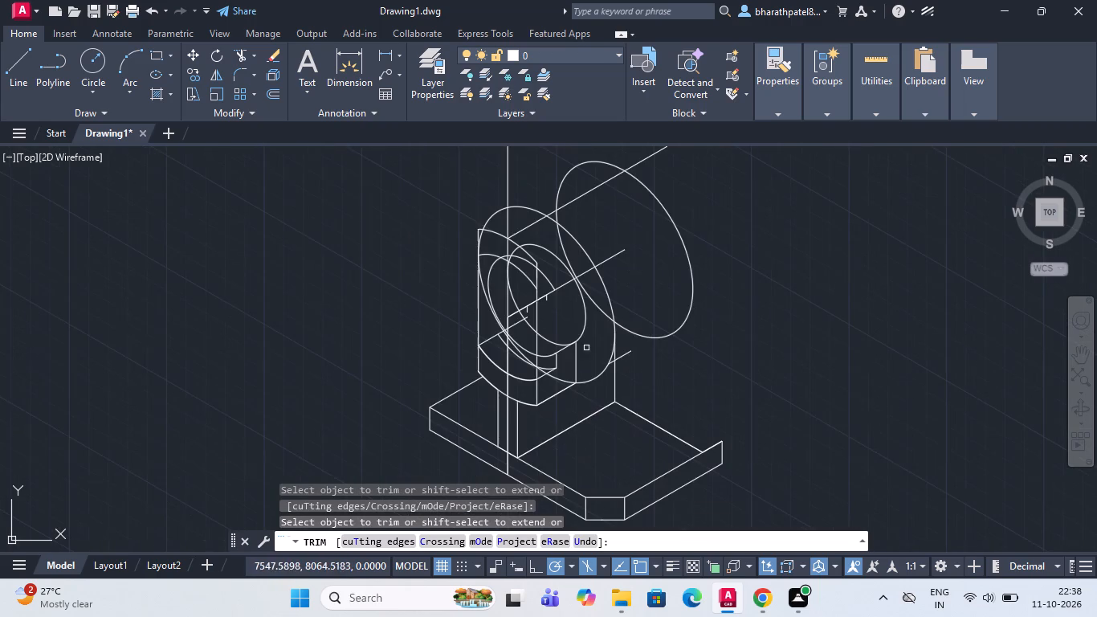
{"action": "scroll", "coordinate": [659, 238], "scroll_direction": "up", "scroll_amount": 1}
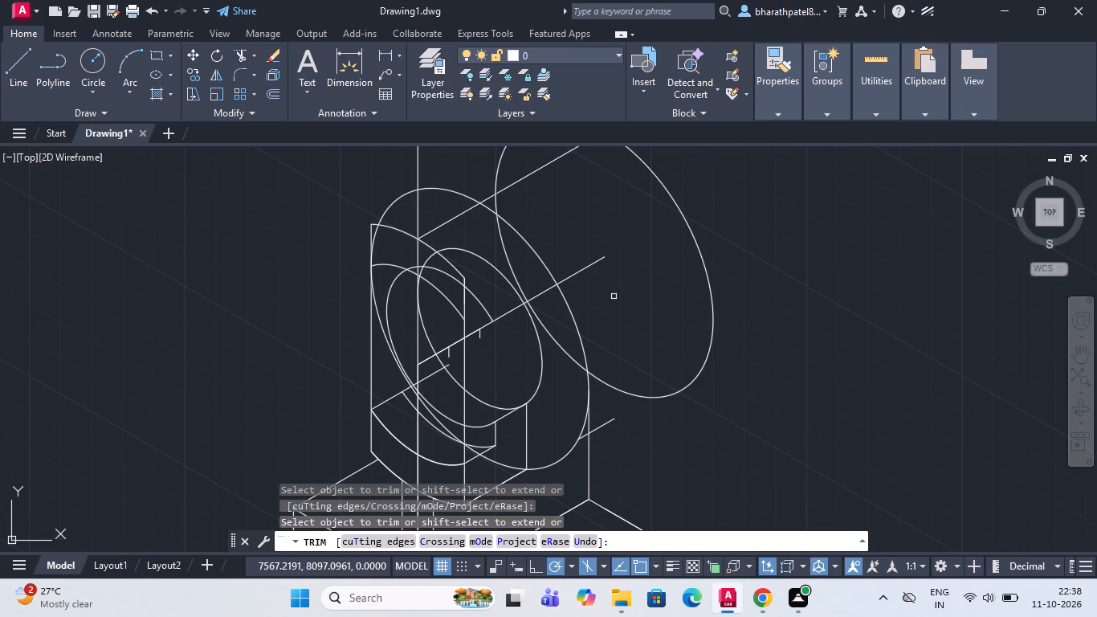
{"action": "left_click", "coordinate": [565, 350]}
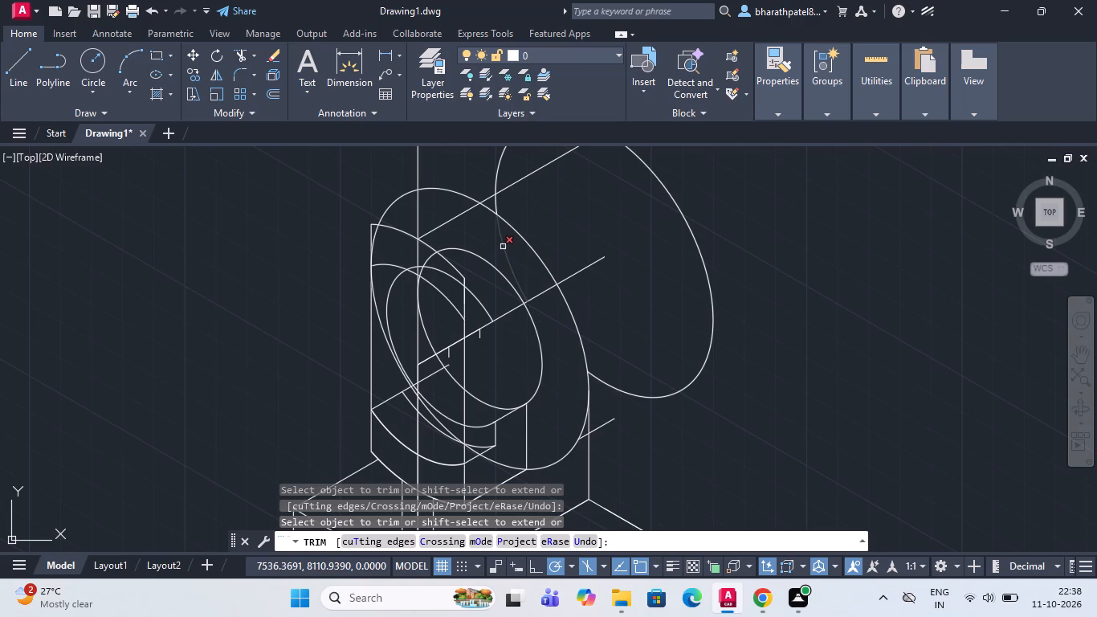
{"action": "left_click", "coordinate": [504, 246]}
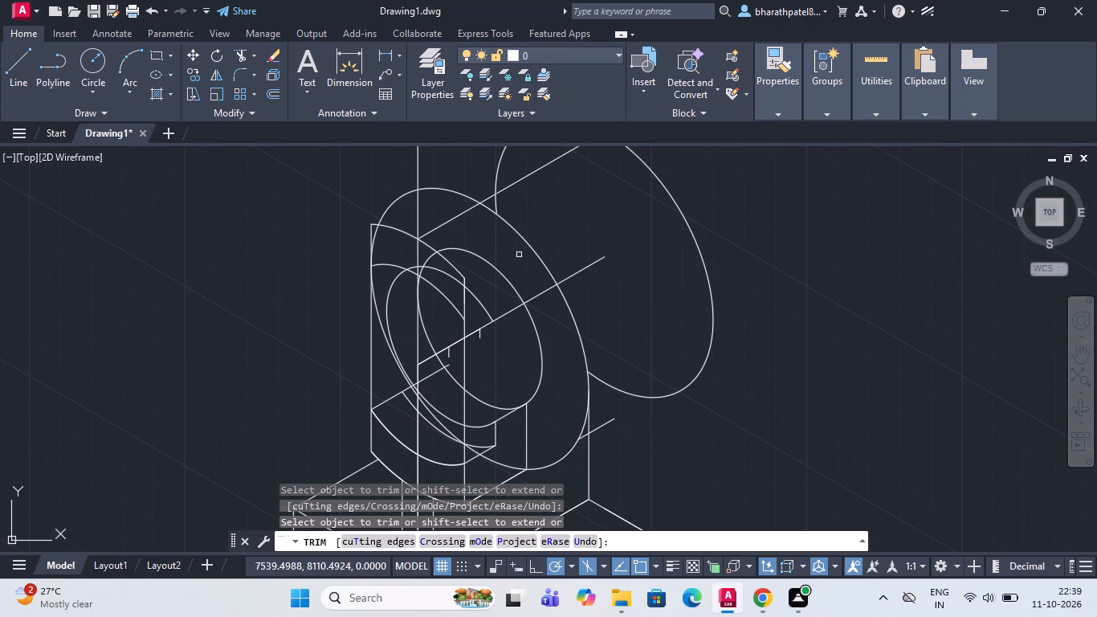
Trim the front vertical from the 30° centre line down to the nearer radius-20 isocircle, and the axis vertical above the centre line's near end.
{"action": "left_click", "coordinate": [463, 399]}
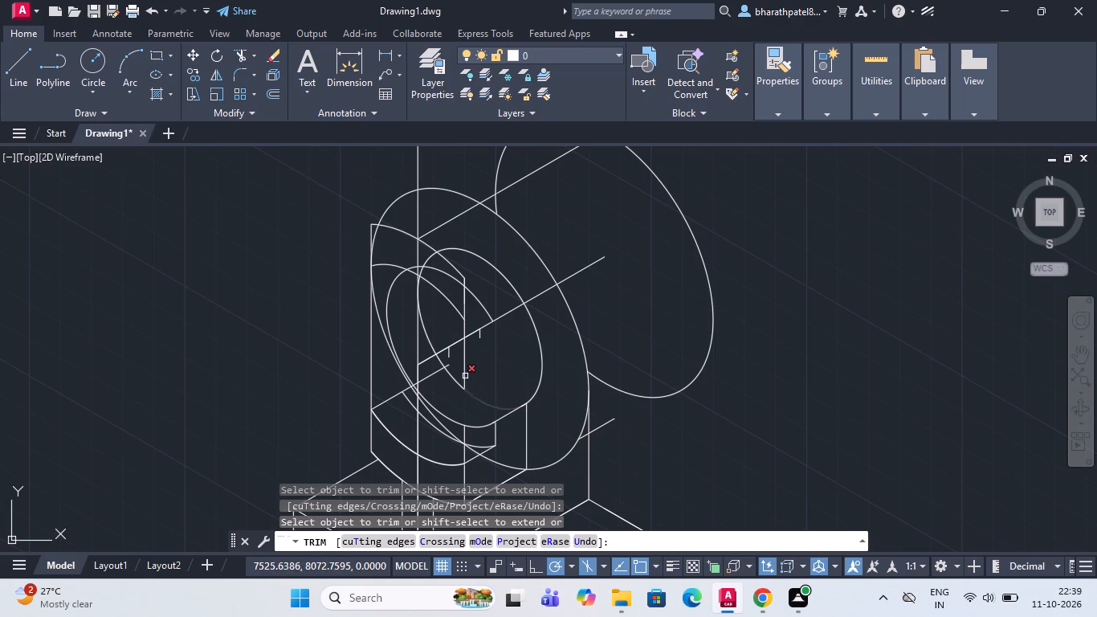
{"action": "left_click", "coordinate": [465, 372]}
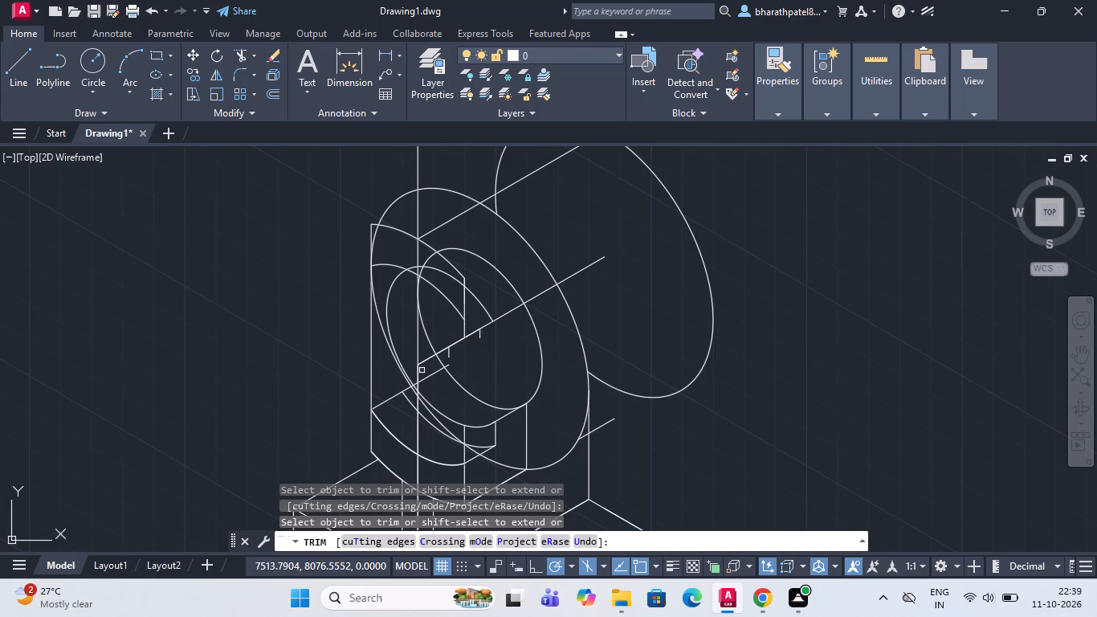
{"action": "left_click", "coordinate": [414, 344]}
{"action": "left_click", "coordinate": [419, 353]}
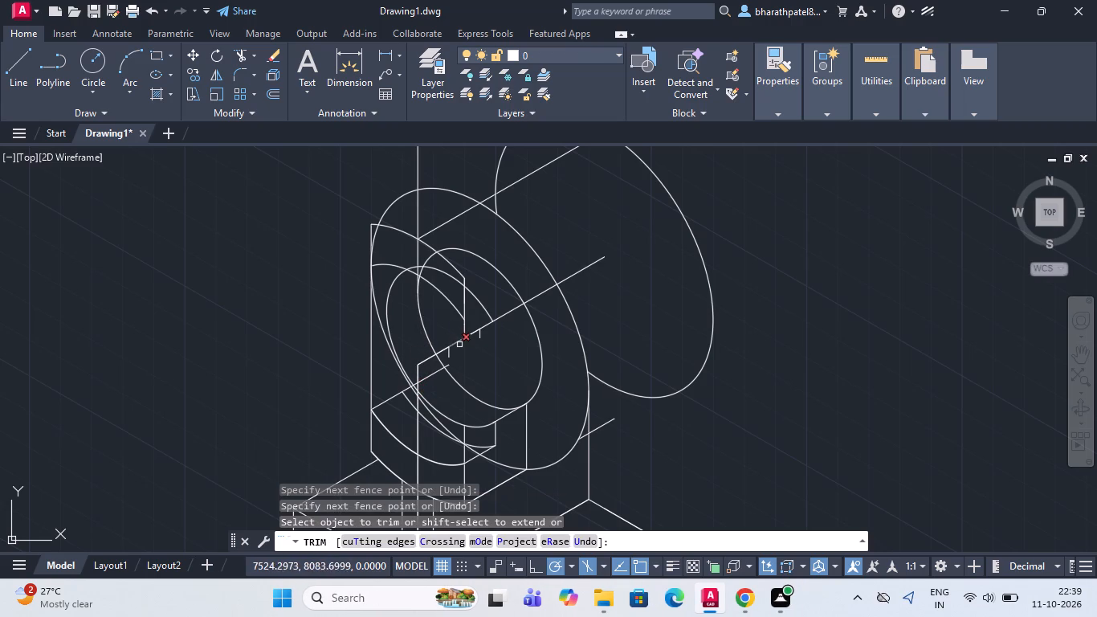
Trim the lower part of the new radius-35 isocircle from the farther short vertical across the recess to the vertical axis line.
{"action": "scroll", "coordinate": [503, 439], "scroll_direction": "down", "scroll_amount": 3}
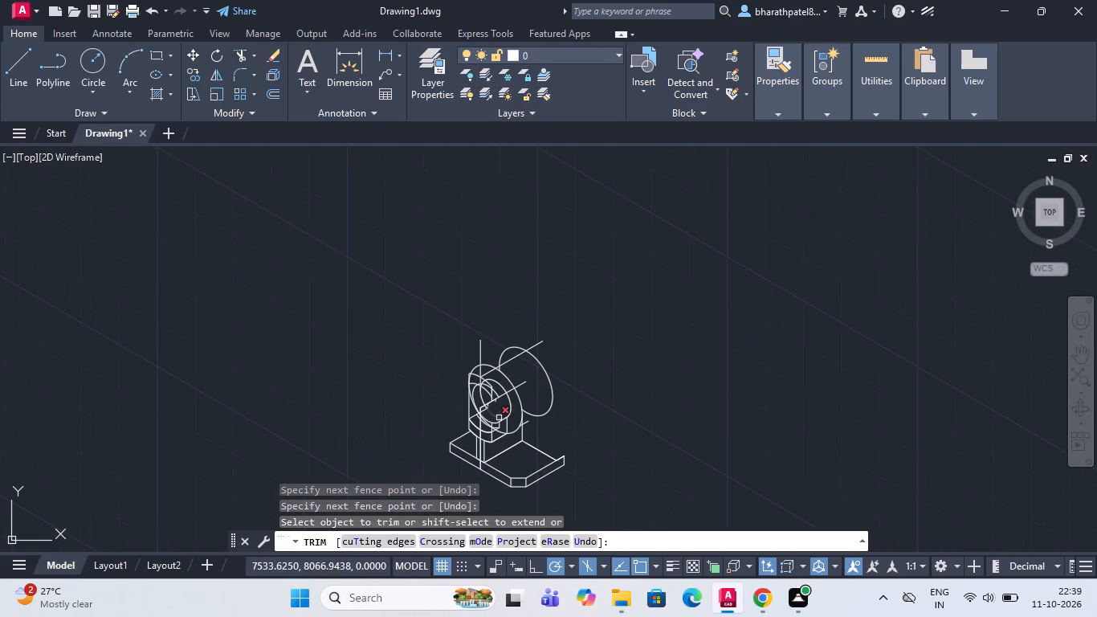
{"action": "scroll", "coordinate": [491, 449], "scroll_direction": "up", "scroll_amount": 3}
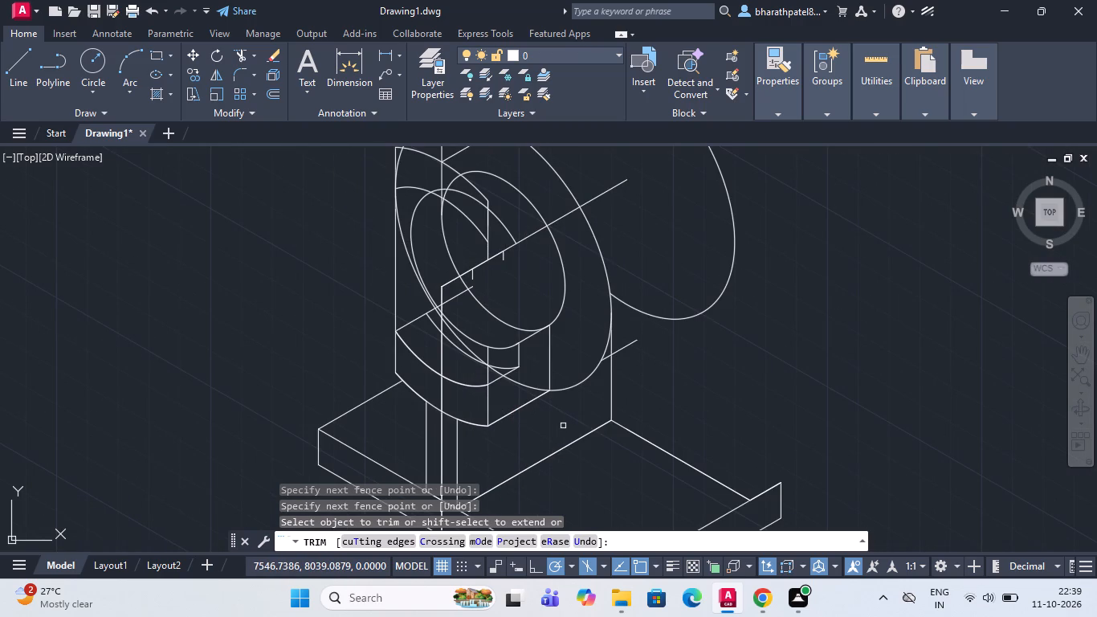
{"action": "left_click", "coordinate": [525, 387]}
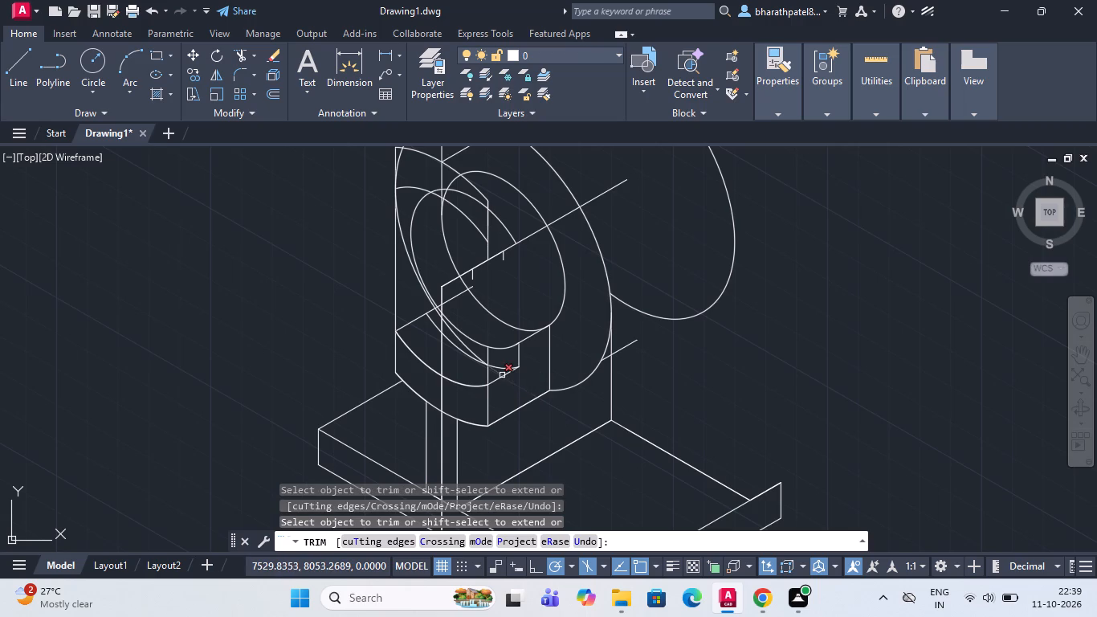
{"action": "scroll", "coordinate": [499, 373], "scroll_direction": "up", "scroll_amount": 2}
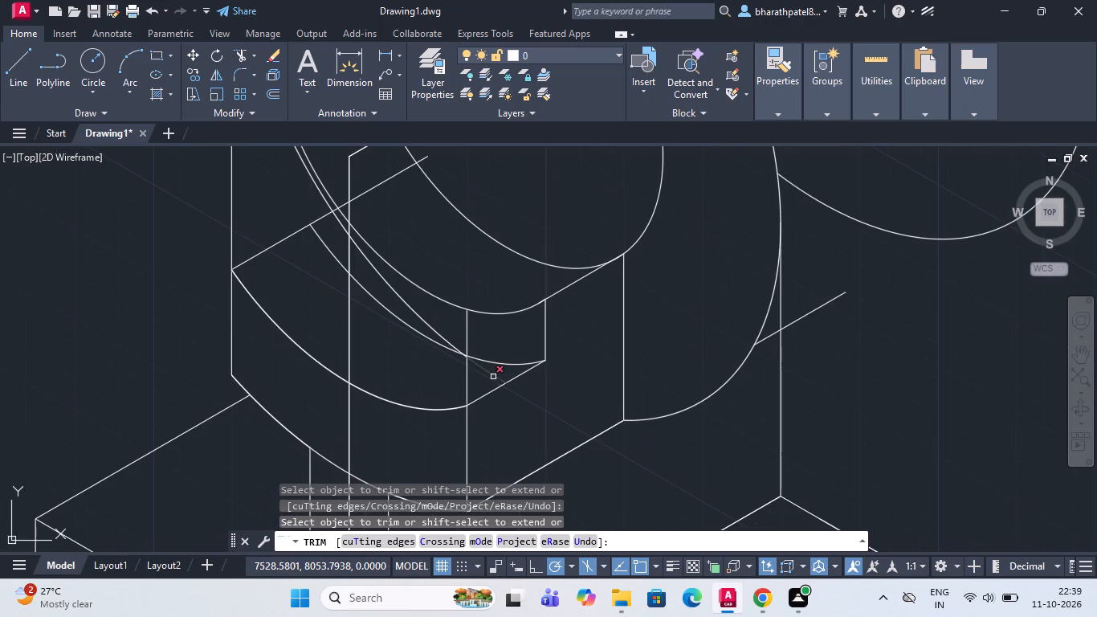
{"action": "left_click", "coordinate": [493, 377]}
{"action": "left_click", "coordinate": [402, 300]}
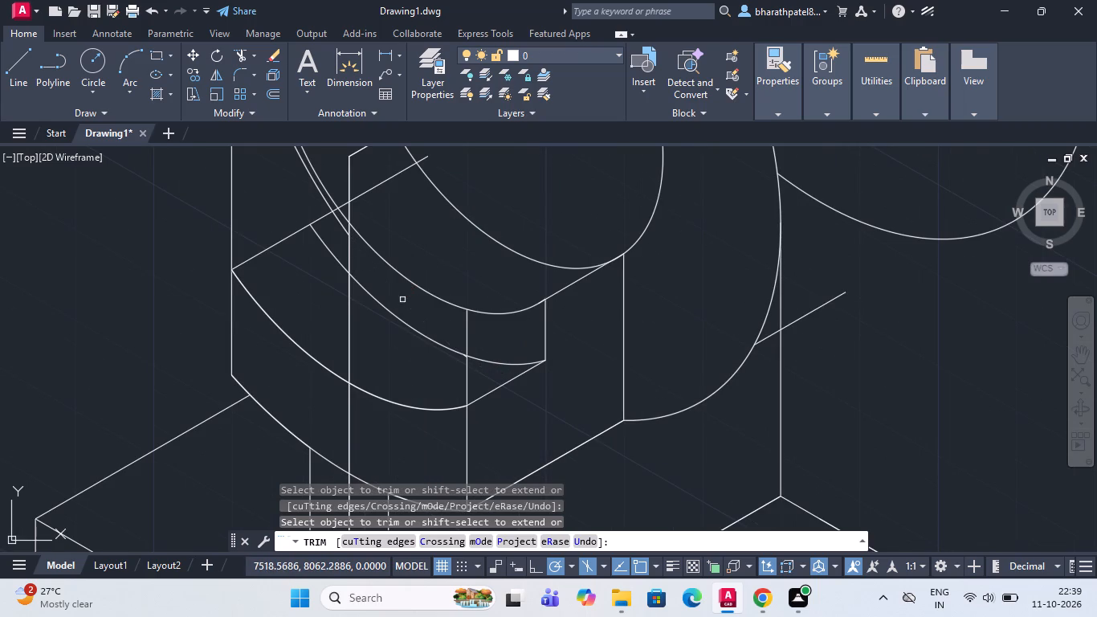
Trim the front vertical between the nearer radius-20 arc and the outer curved edge of the step.
{"action": "scroll", "coordinate": [402, 300], "scroll_direction": "down", "scroll_amount": 2}
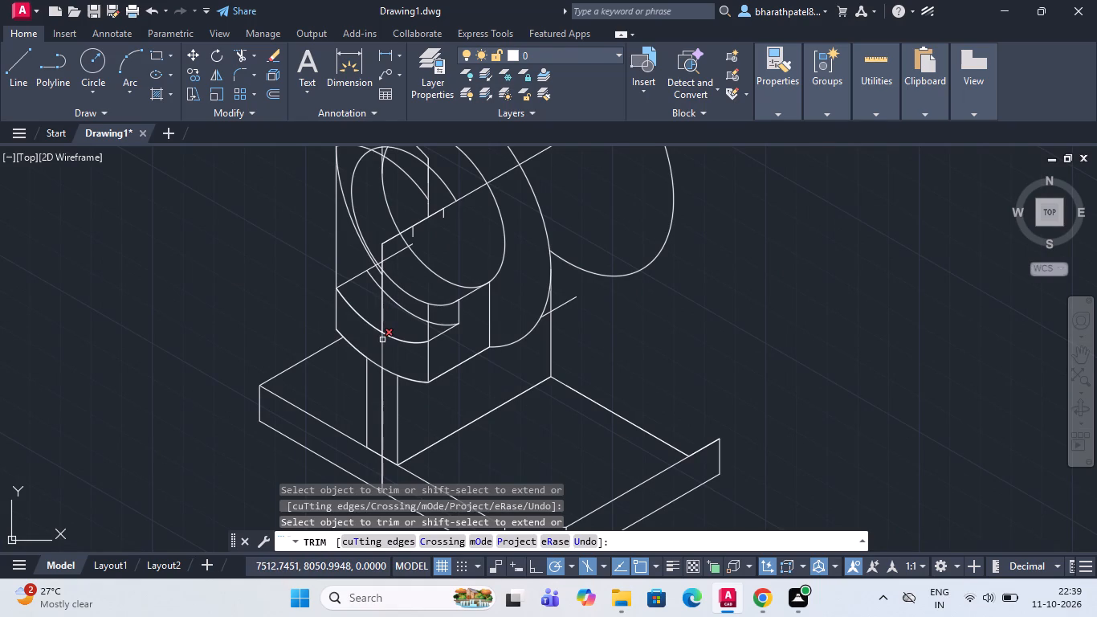
{"action": "left_click", "coordinate": [427, 335]}
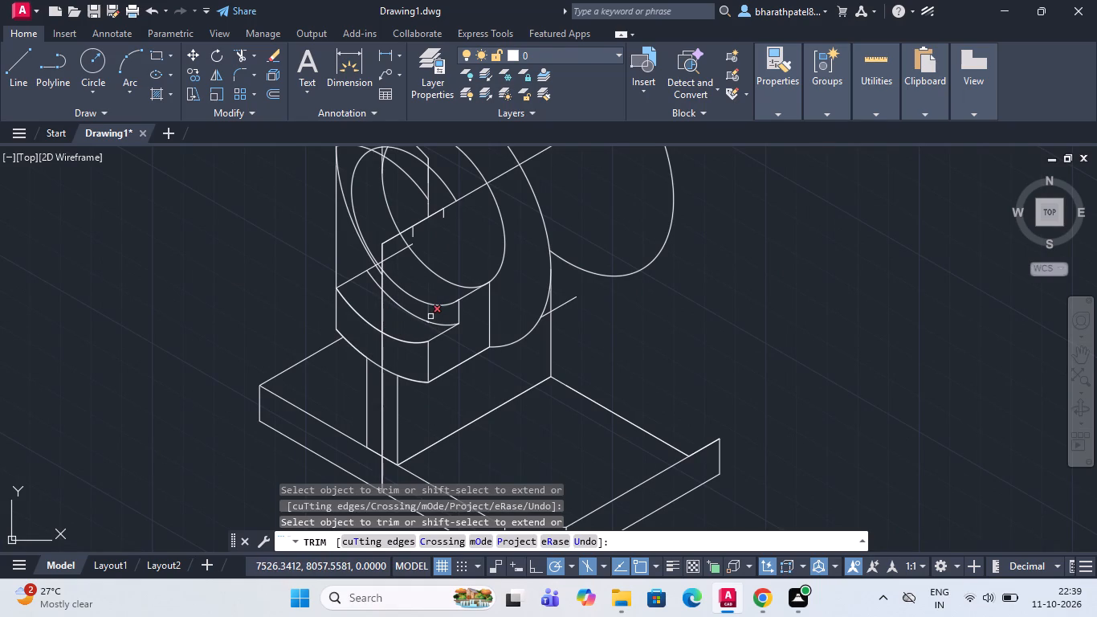
{"action": "left_click", "coordinate": [430, 316]}
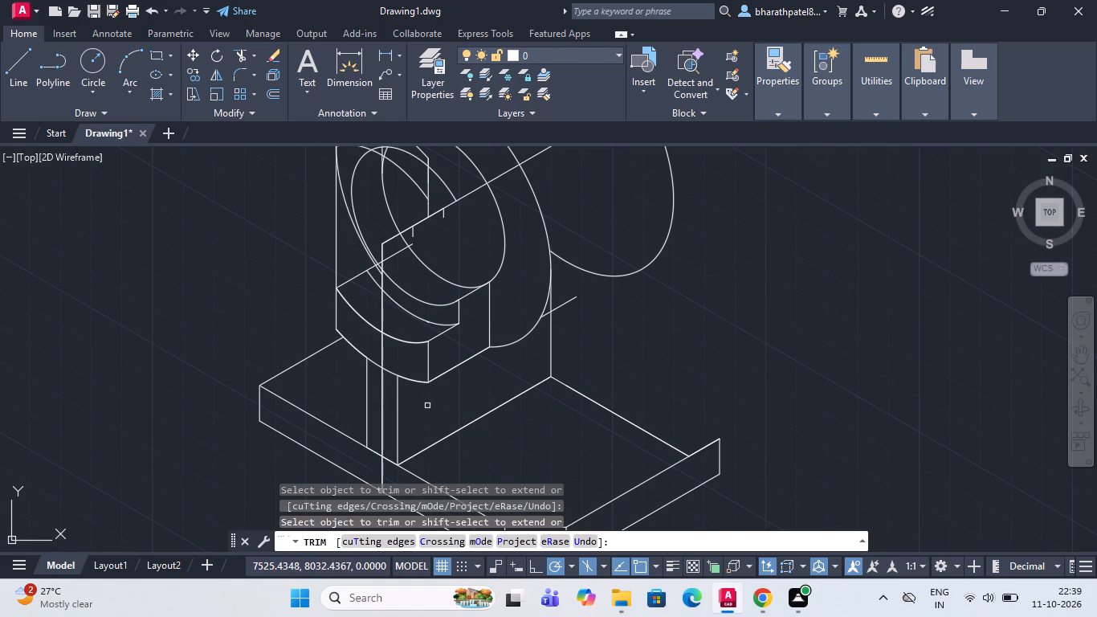
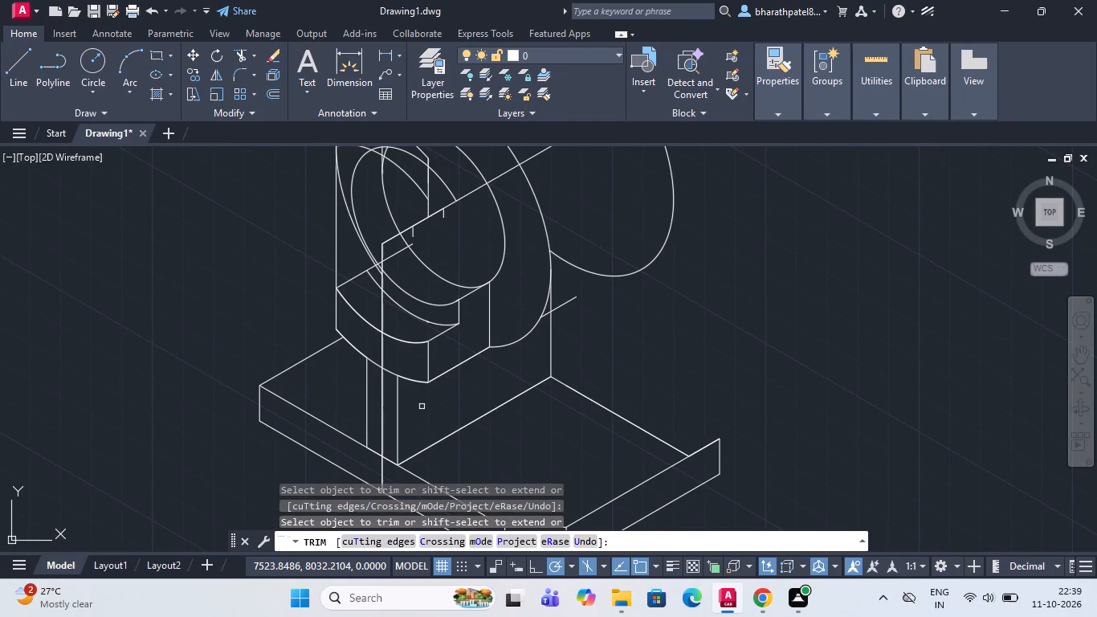
Trim the short remainder of the radius-35 arc between the step's 30° line and the vertical axis line.
{"action": "scroll", "coordinate": [422, 407], "scroll_direction": "down", "scroll_amount": 1}
{"action": "scroll", "coordinate": [380, 300], "scroll_direction": "up", "scroll_amount": 3}
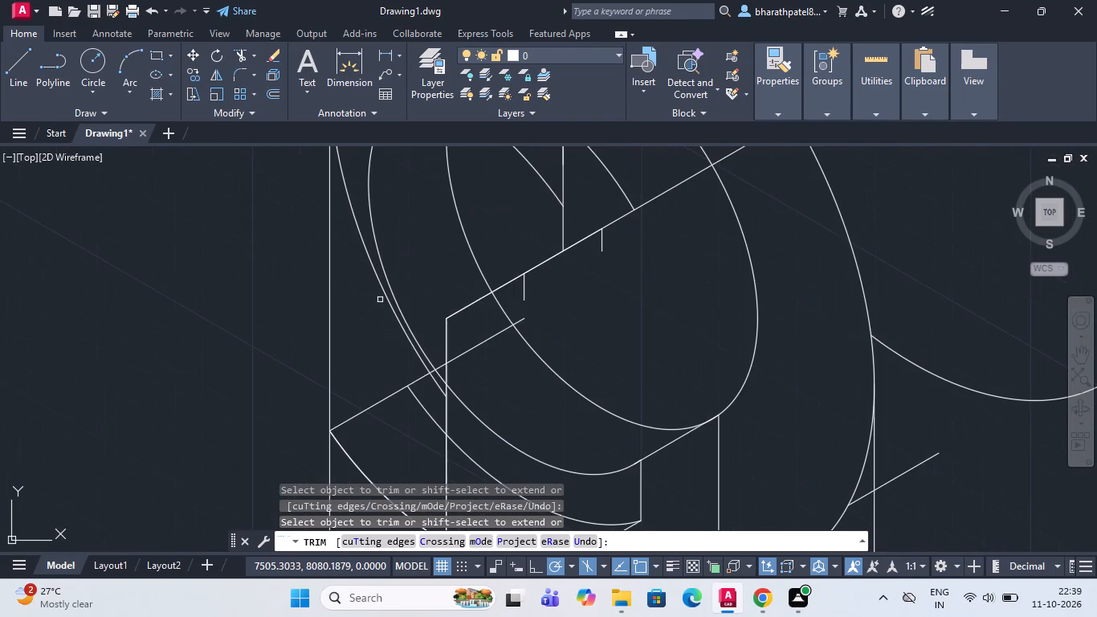
{"action": "scroll", "coordinate": [412, 327], "scroll_direction": "down", "scroll_amount": 1}
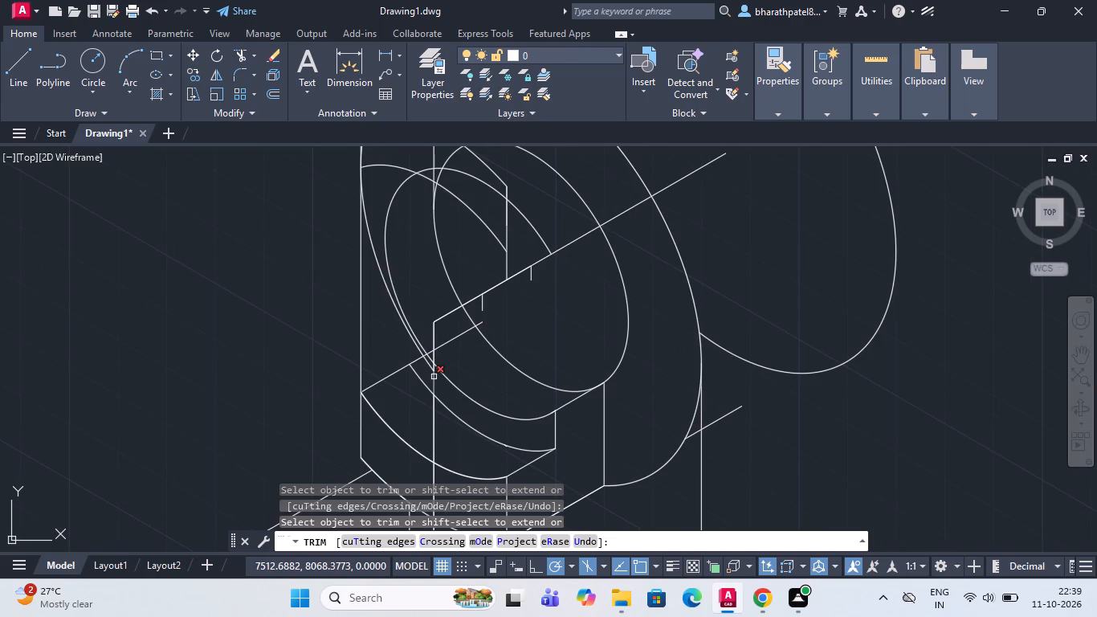
{"action": "scroll", "coordinate": [434, 377], "scroll_direction": "up", "scroll_amount": 3}
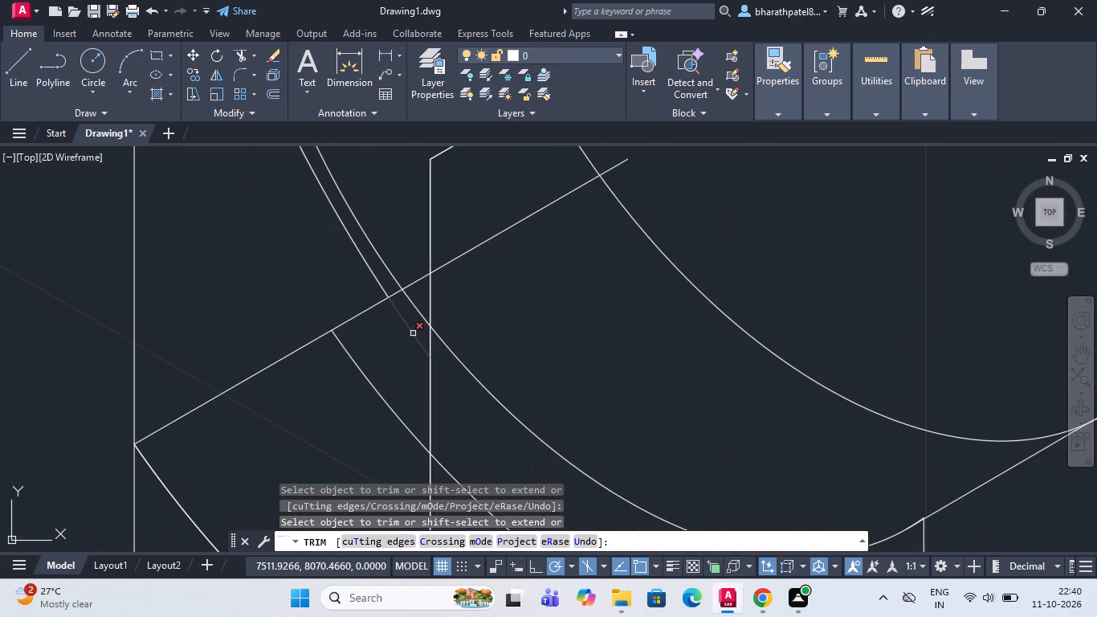
{"action": "left_click", "coordinate": [413, 333]}
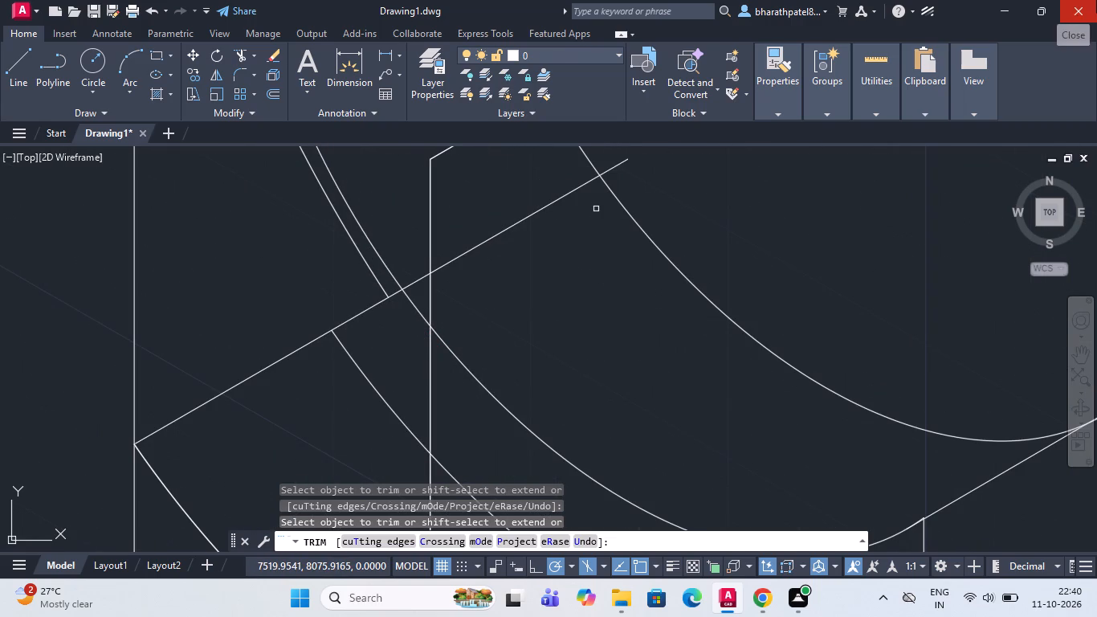
Draw a vertical line about 11.2 long upward from where the lower recess arc meets the step's 30° line.
{"action": "scroll", "coordinate": [437, 284], "scroll_direction": "down", "scroll_amount": 2}
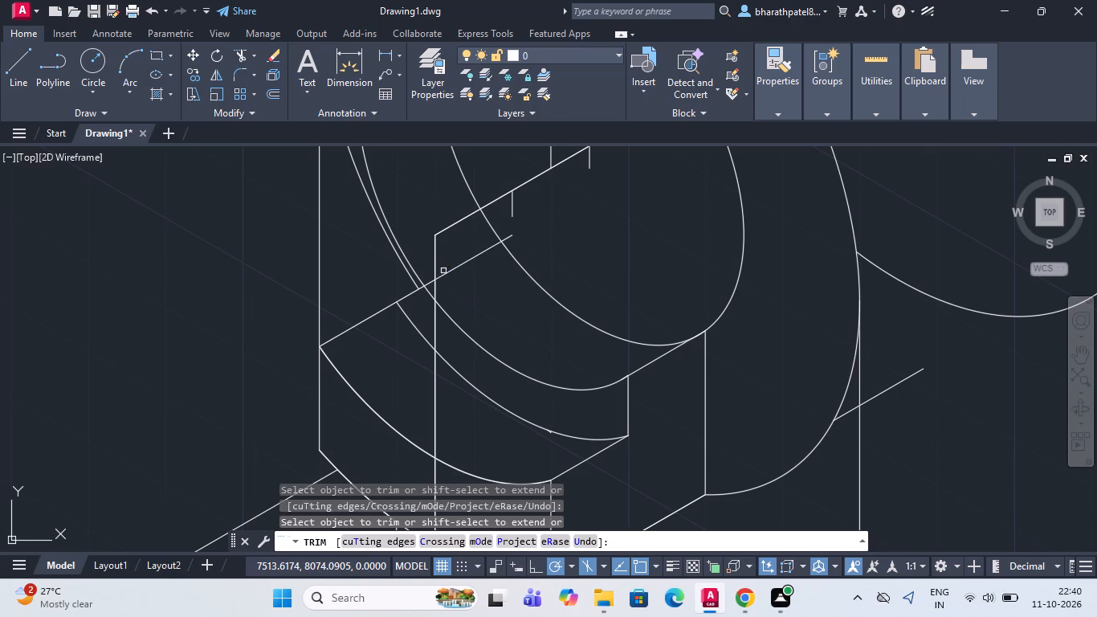
{"action": "left_click", "coordinate": [6, 60]}
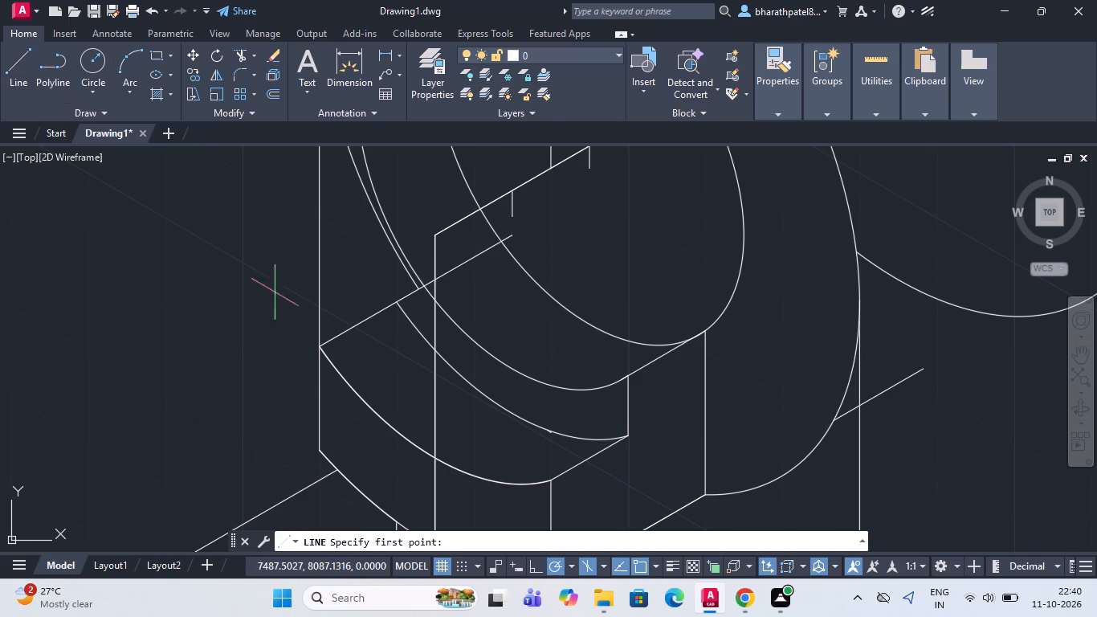
{"action": "left_click", "coordinate": [400, 302]}
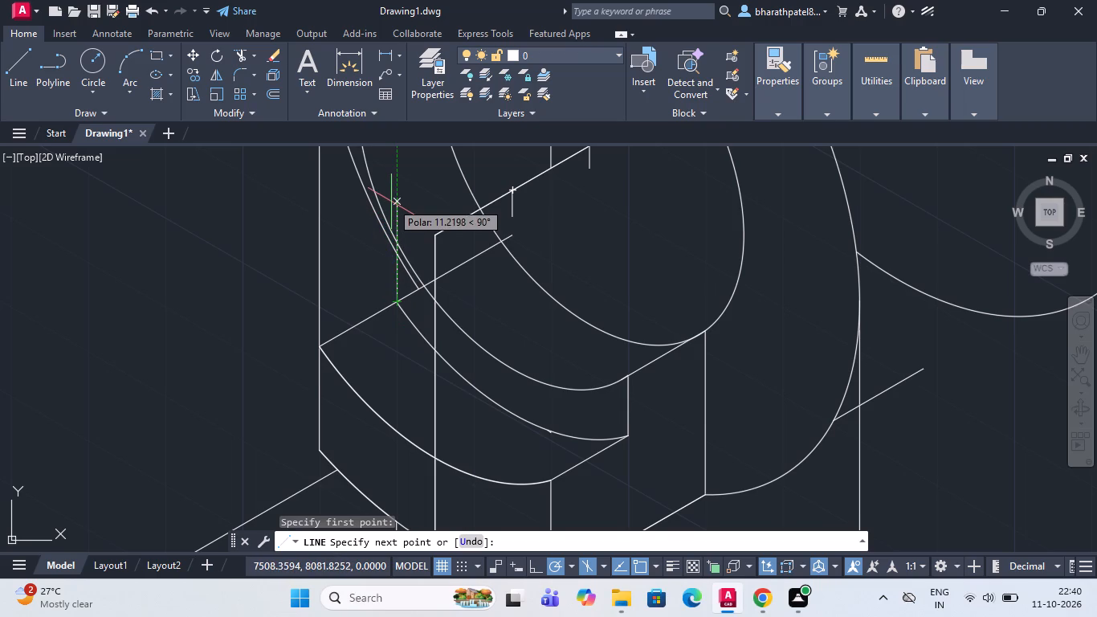
{"action": "left_click", "coordinate": [391, 200]}
{"action": "key", "text": "Escape"}
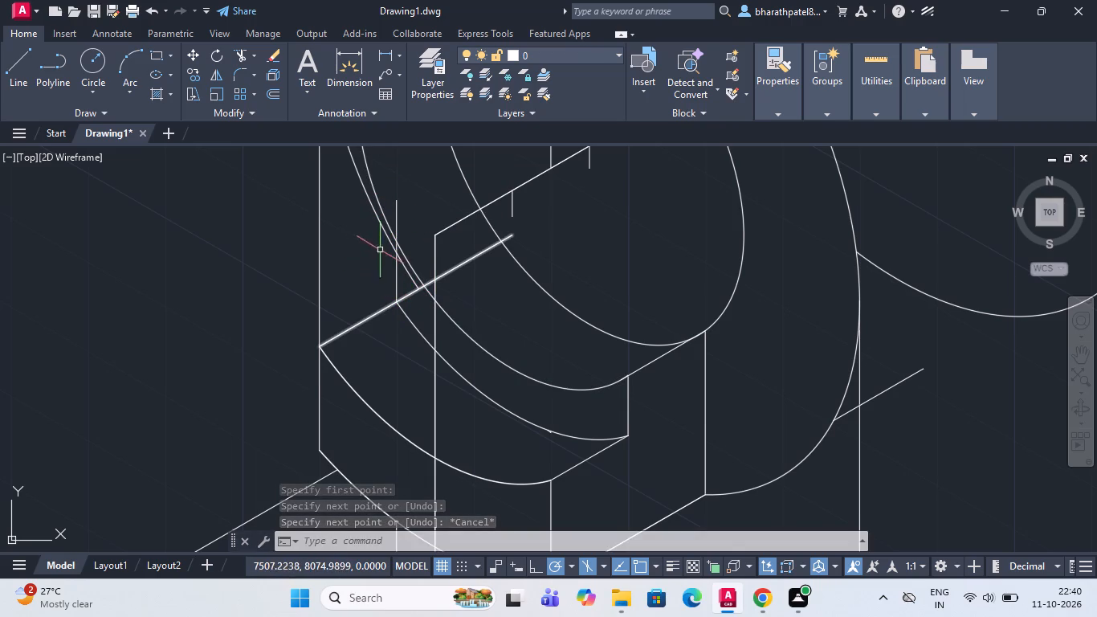
Trim the new vertical above the upper recess isocircle, and the remaining radius-35 arc from the step's 30° line up to the outer vertical edge.
{"action": "left_click", "coordinate": [243, 48]}
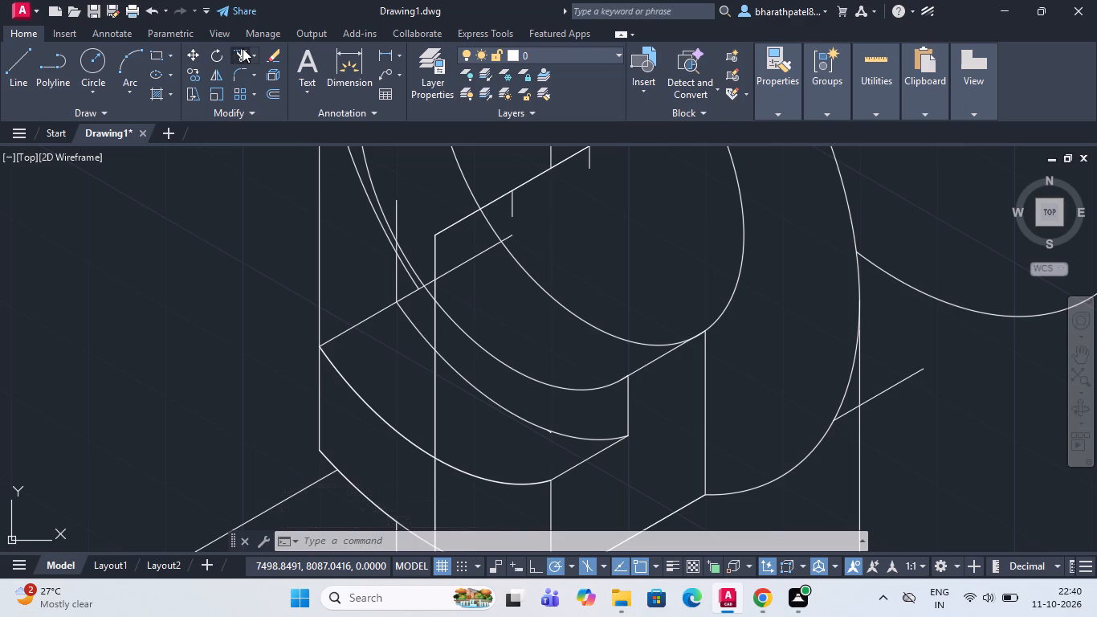
{"action": "left_click", "coordinate": [396, 228]}
{"action": "scroll", "coordinate": [402, 280], "scroll_direction": "up", "scroll_amount": 3}
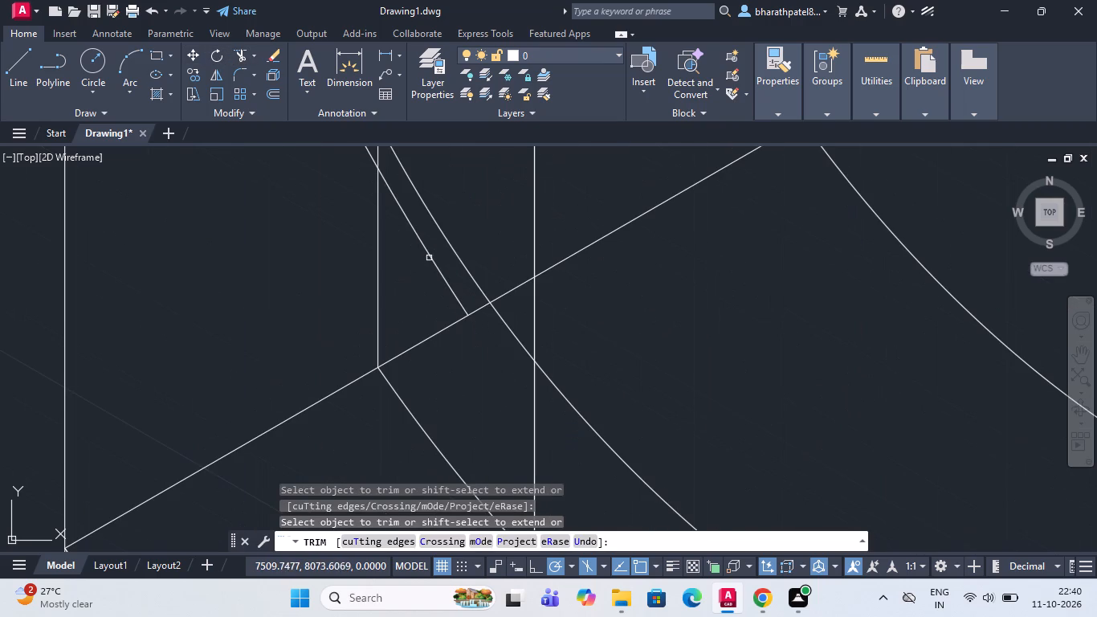
{"action": "left_click", "coordinate": [430, 255]}
{"action": "scroll", "coordinate": [430, 256], "scroll_direction": "down", "scroll_amount": 2}
{"action": "scroll", "coordinate": [365, 247], "scroll_direction": "down", "scroll_amount": 2}
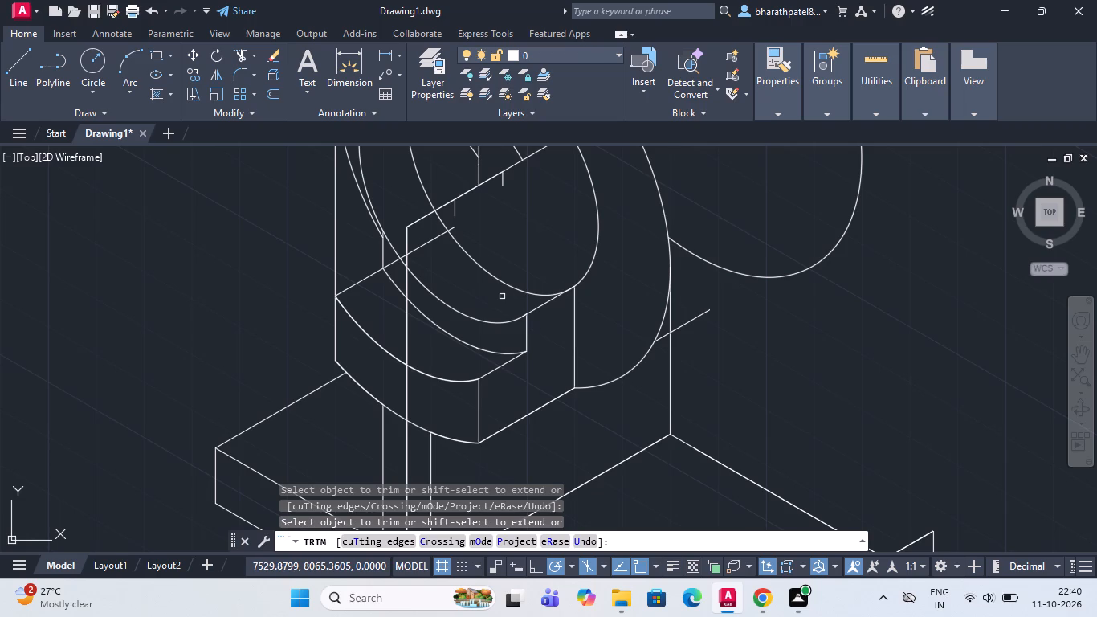
{"action": "scroll", "coordinate": [366, 235], "scroll_direction": "down", "scroll_amount": 1}
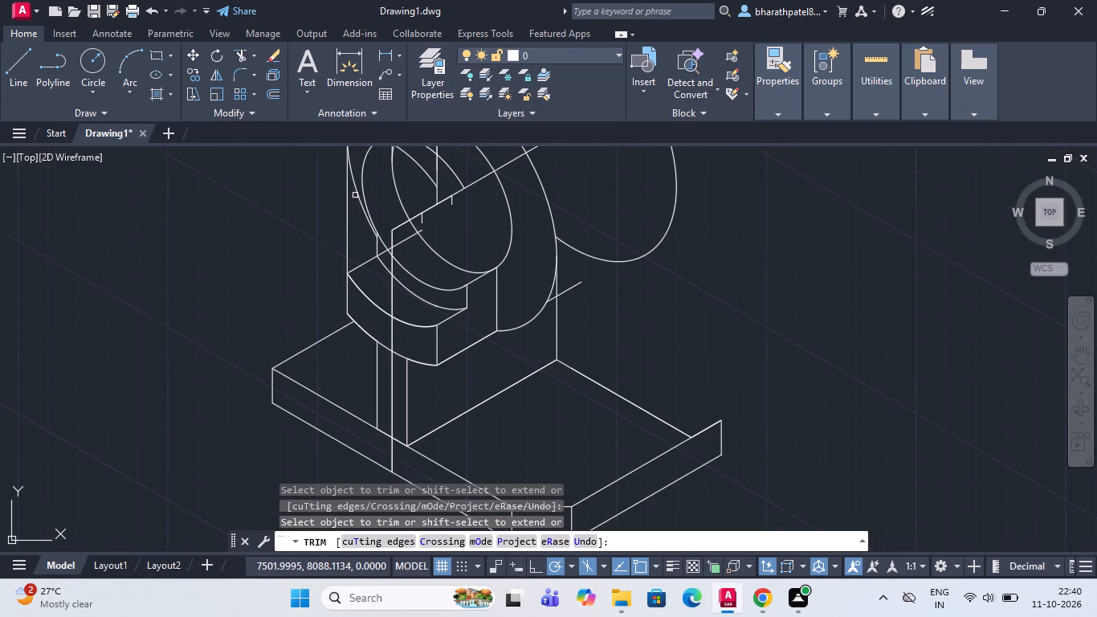
{"action": "scroll", "coordinate": [355, 194], "scroll_direction": "up", "scroll_amount": 2}
{"action": "left_click", "coordinate": [365, 217]}
{"action": "scroll", "coordinate": [368, 243], "scroll_direction": "down", "scroll_amount": 3}
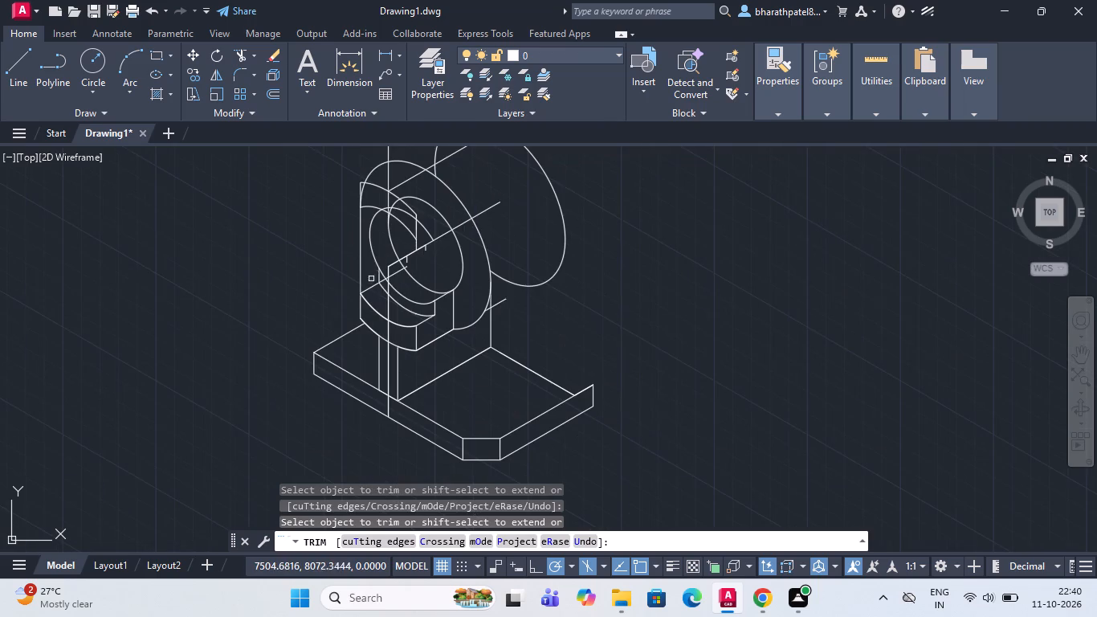
Draw a 30° line about 10.8 long from the top end of the short recess vertical.
{"action": "scroll", "coordinate": [355, 255], "scroll_direction": "up", "scroll_amount": 3}
{"action": "scroll", "coordinate": [676, 389], "scroll_direction": "down", "scroll_amount": 2}
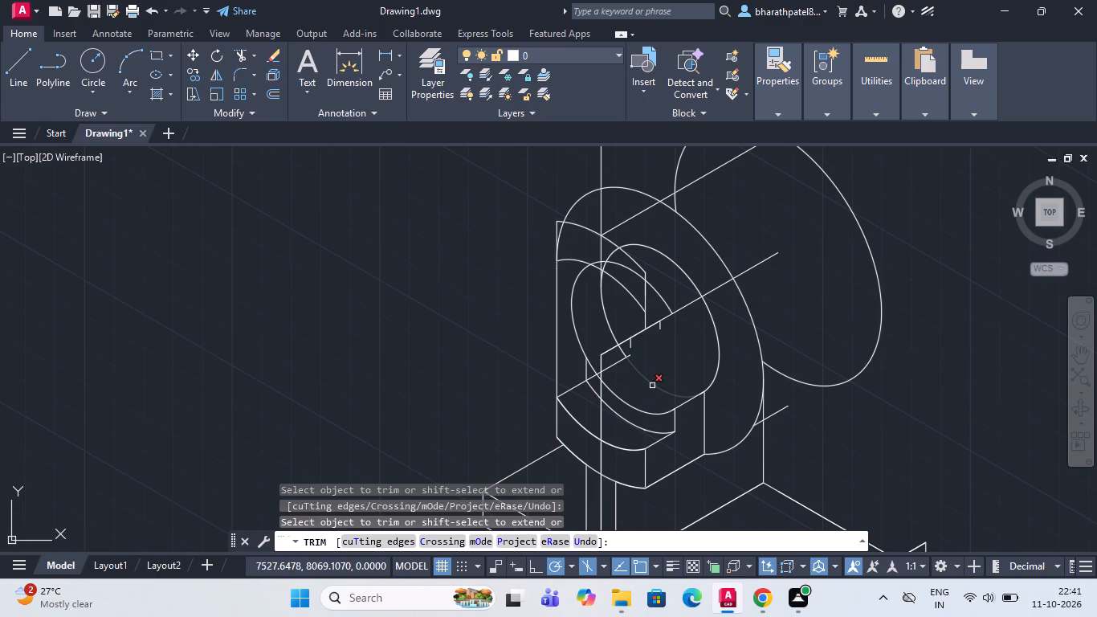
{"action": "left_click", "coordinate": [6, 59]}
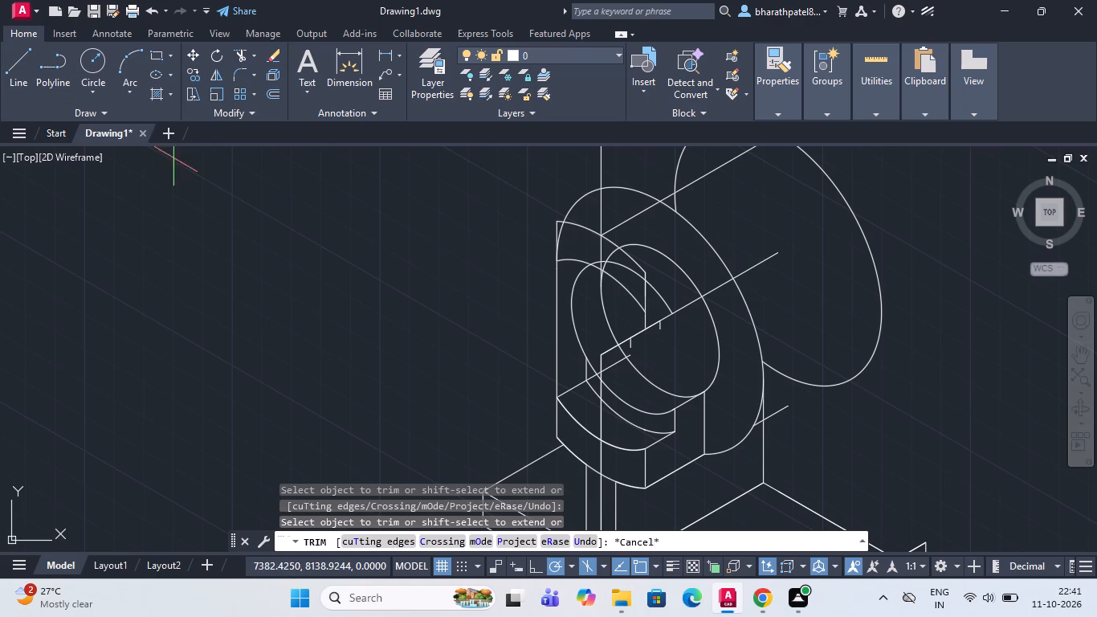
{"action": "scroll", "coordinate": [633, 348], "scroll_direction": "up", "scroll_amount": 2}
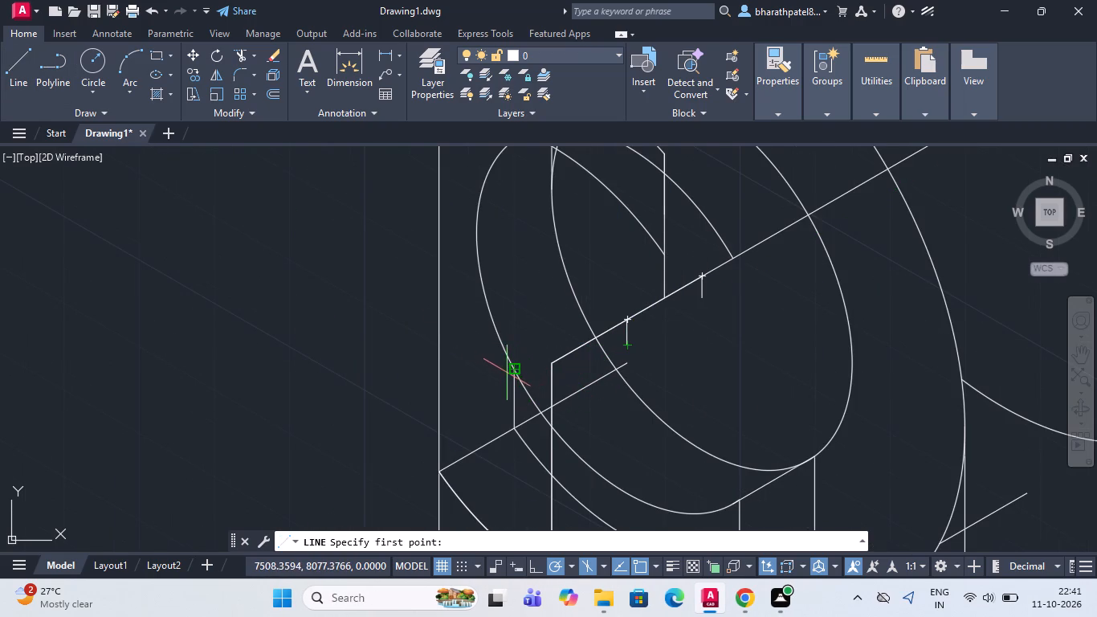
{"action": "scroll", "coordinate": [508, 371], "scroll_direction": "up", "scroll_amount": 3}
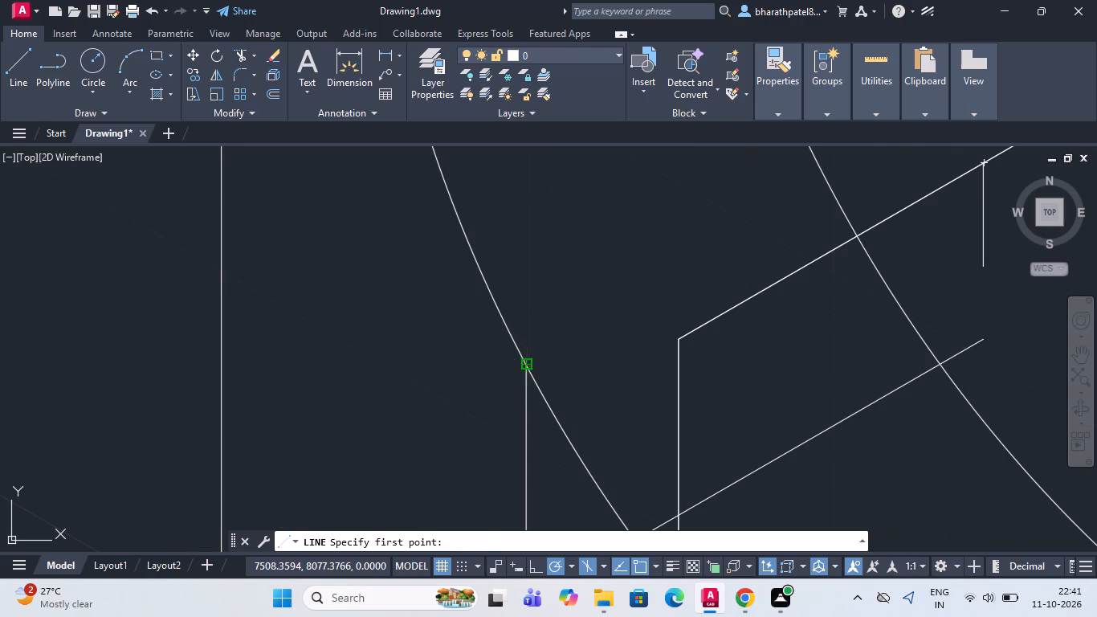
{"action": "left_click", "coordinate": [524, 366]}
{"action": "left_click", "coordinate": [854, 168]}
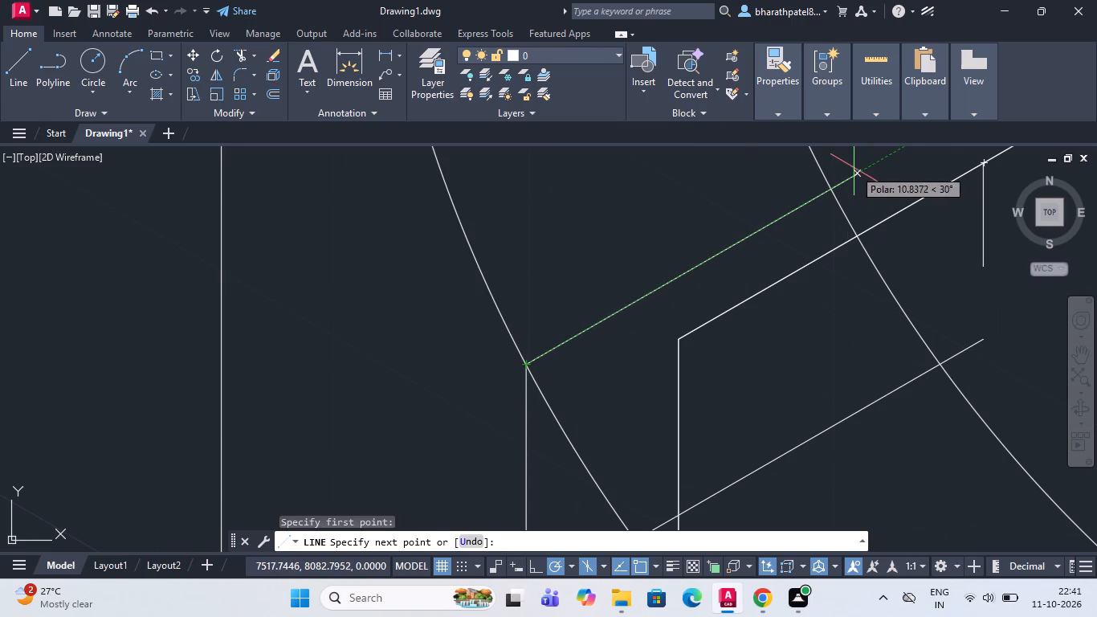
{"action": "key", "text": "Escape"}
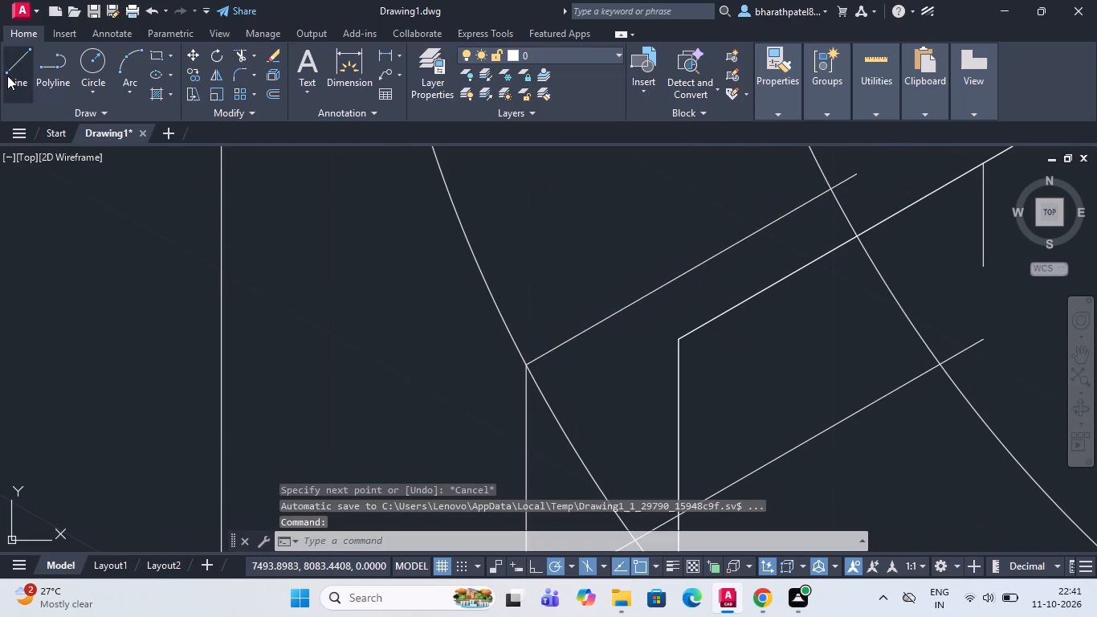
Trim the new 30° line beyond the complete inner isocircle, and the upper recess isocircle between the short vertical's top and the top arc.
{"action": "left_click", "coordinate": [242, 53]}
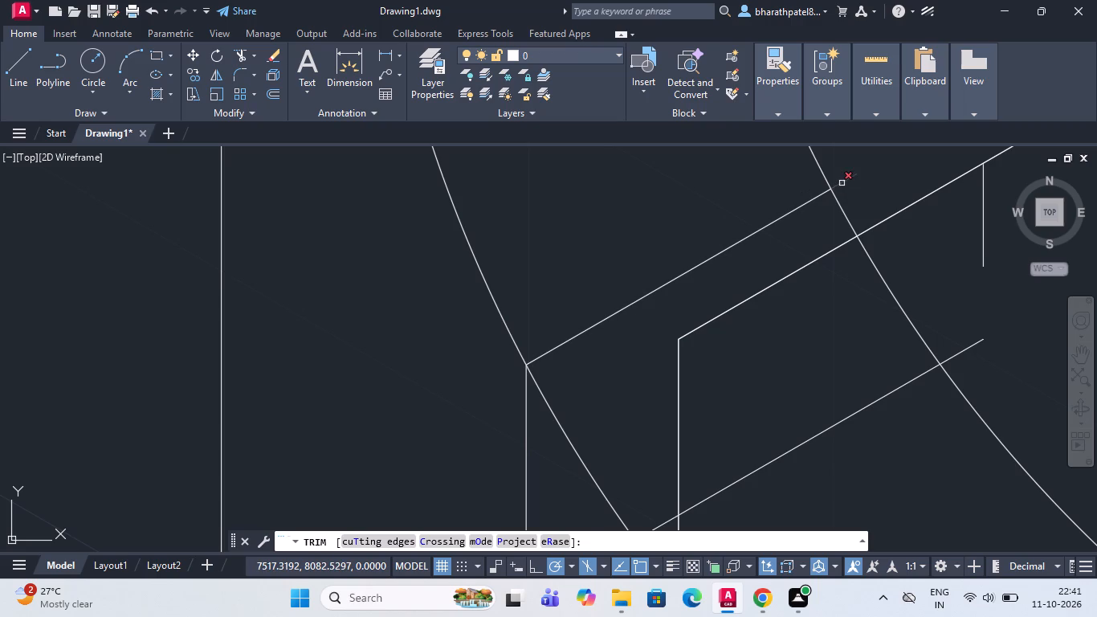
{"action": "left_click", "coordinate": [842, 183]}
{"action": "scroll", "coordinate": [842, 185], "scroll_direction": "down", "scroll_amount": 4}
{"action": "scroll", "coordinate": [606, 289], "scroll_direction": "down", "scroll_amount": 2}
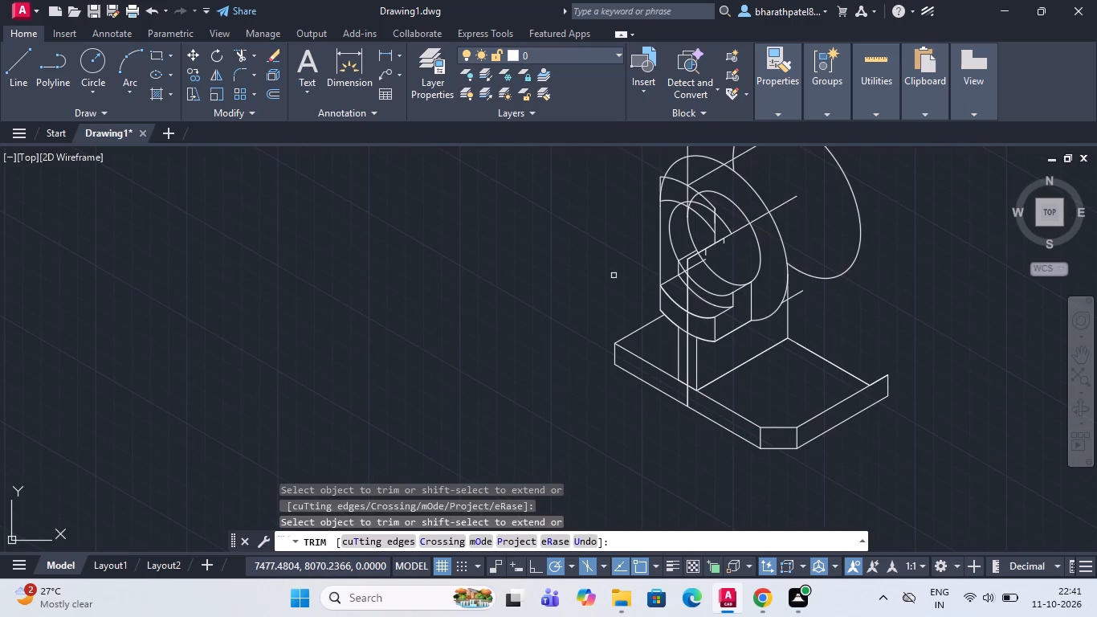
{"action": "scroll", "coordinate": [699, 224], "scroll_direction": "up", "scroll_amount": 2}
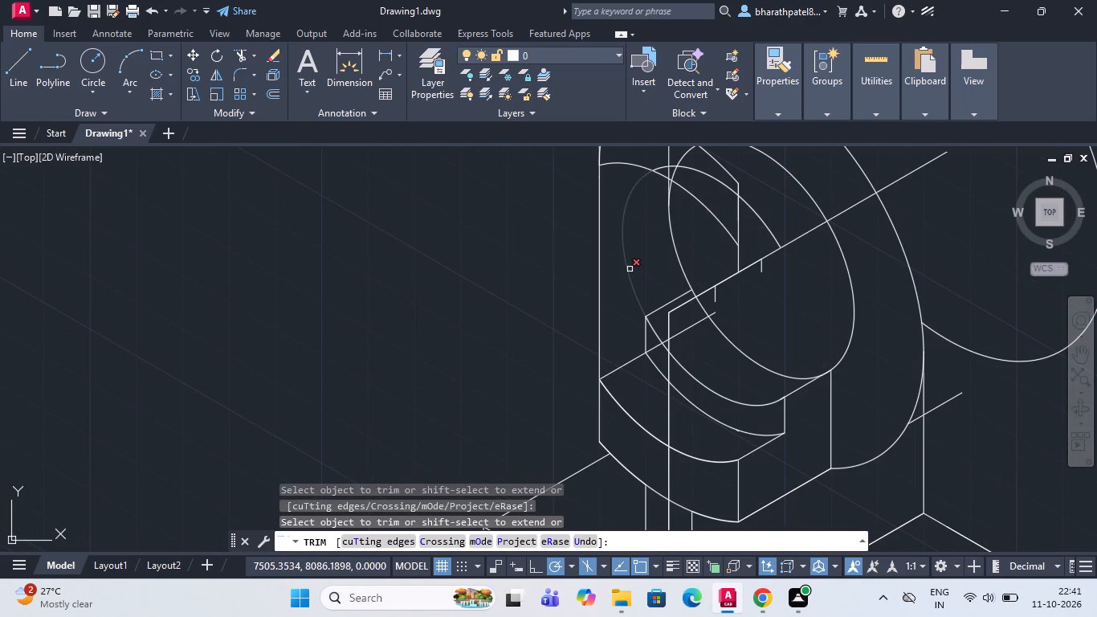
{"action": "left_click", "coordinate": [630, 269]}
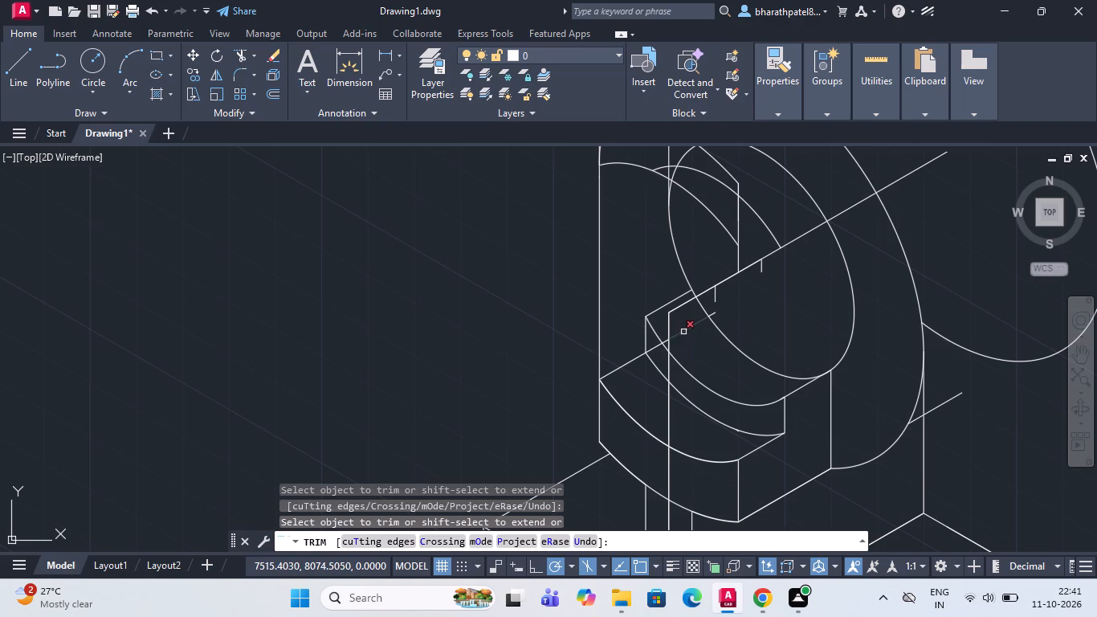
Trim the step's 30° line from its free inner end back to the foot of the short recess vertical.
{"action": "left_click", "coordinate": [683, 332]}
{"action": "left_click", "coordinate": [716, 312]}
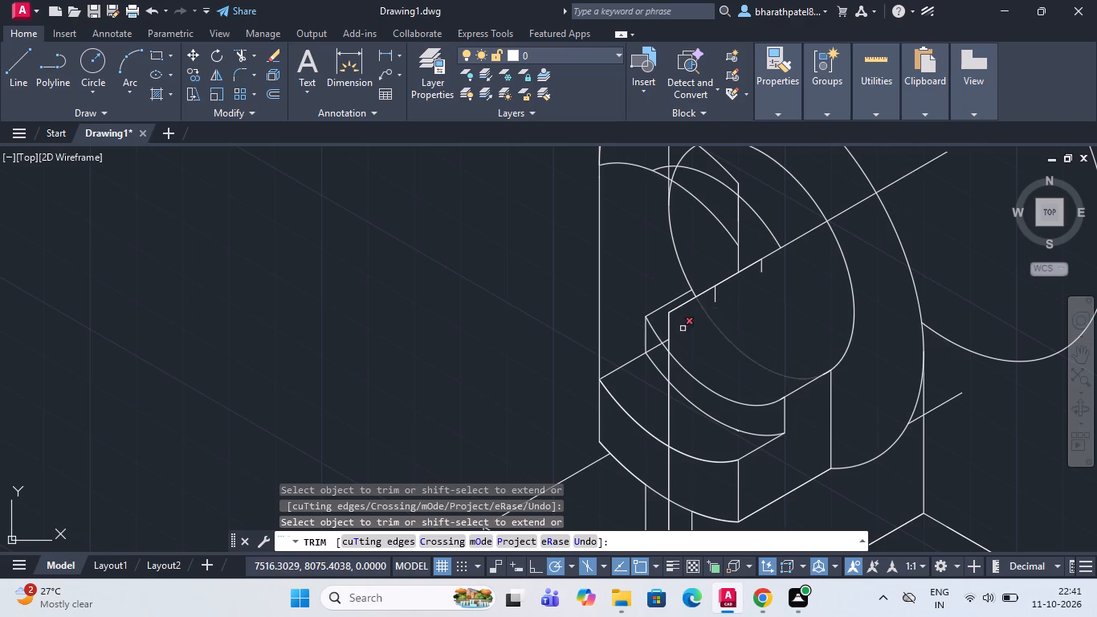
{"action": "scroll", "coordinate": [672, 340], "scroll_direction": "up", "scroll_amount": 4}
{"action": "left_click_drag", "start_coordinate": [614, 328], "coordinate": [618, 330]}
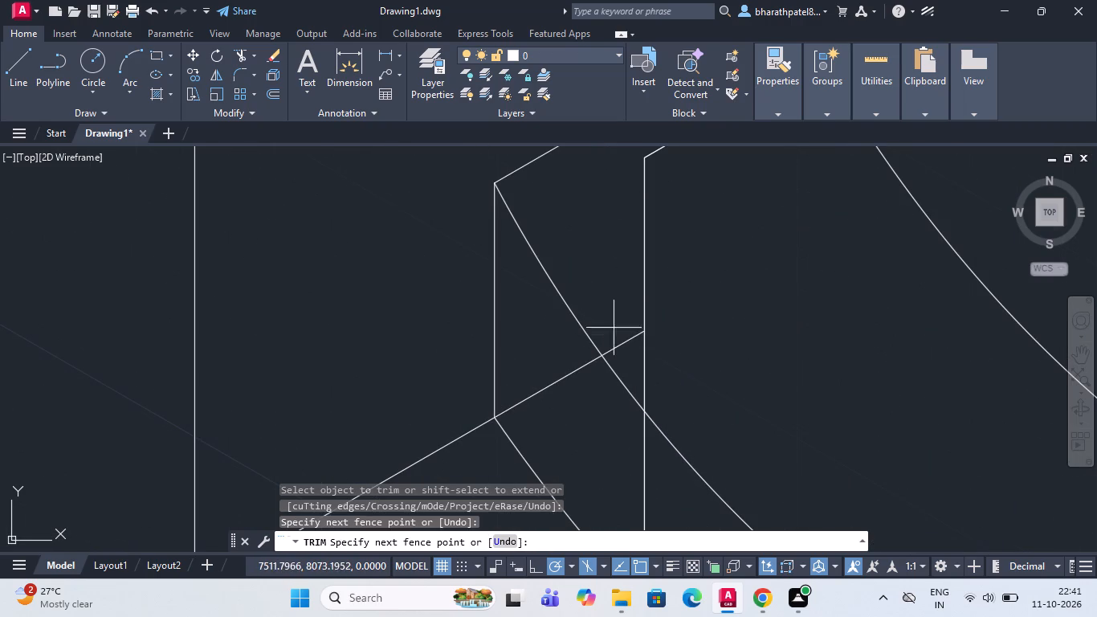
{"action": "left_click_drag", "start_coordinate": [618, 330], "coordinate": [622, 353]}
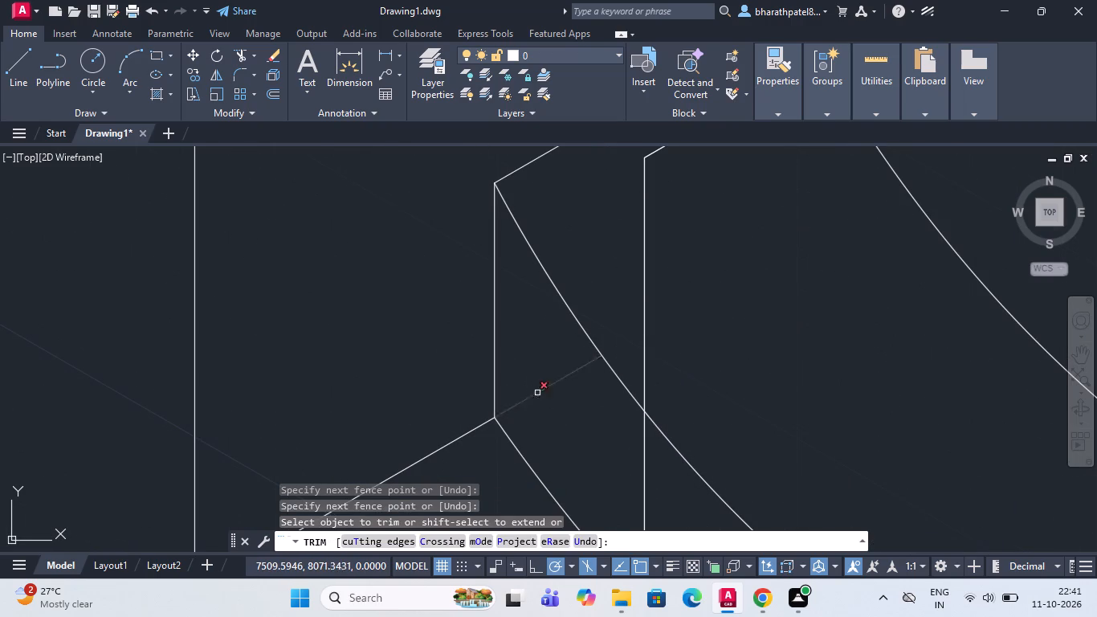
{"action": "left_click", "coordinate": [539, 394]}
Trim the large isocircle between the outer vertical edge and the raised part's top curved edge.
{"action": "scroll", "coordinate": [540, 394], "scroll_direction": "down", "scroll_amount": 5}
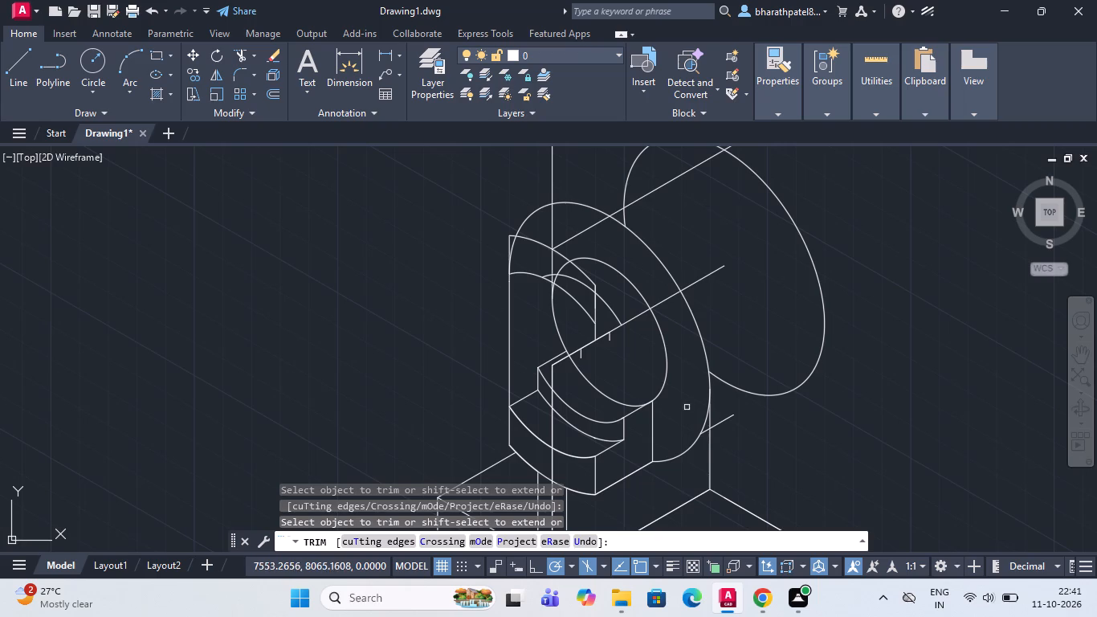
{"action": "scroll", "coordinate": [479, 235], "scroll_direction": "up", "scroll_amount": 2}
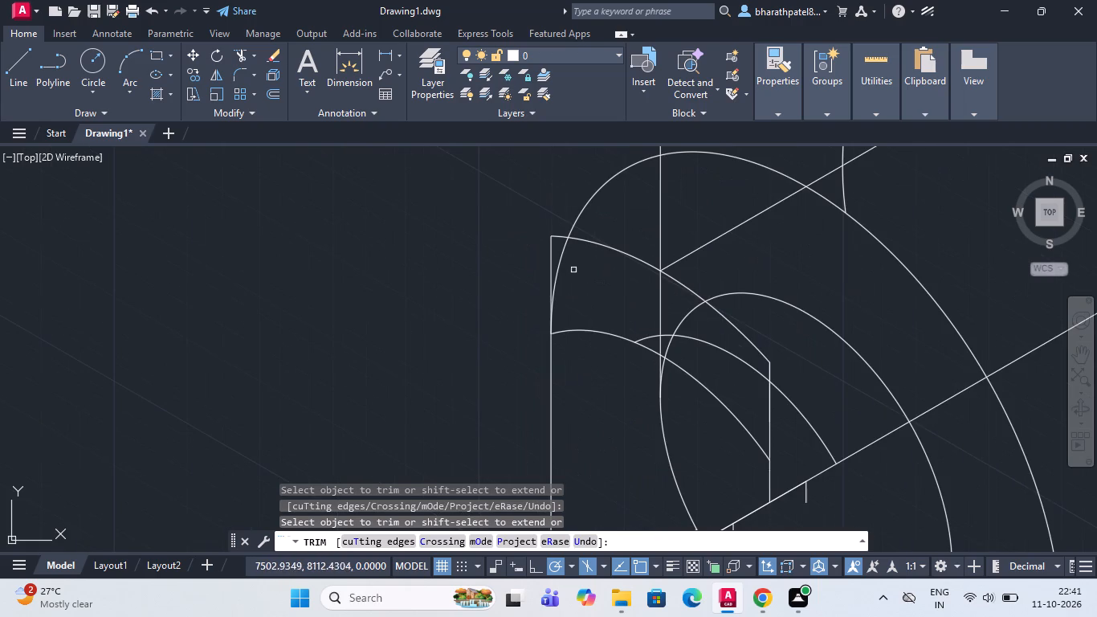
{"action": "left_click", "coordinate": [562, 254]}
{"action": "scroll", "coordinate": [562, 254], "scroll_direction": "down", "scroll_amount": 3}
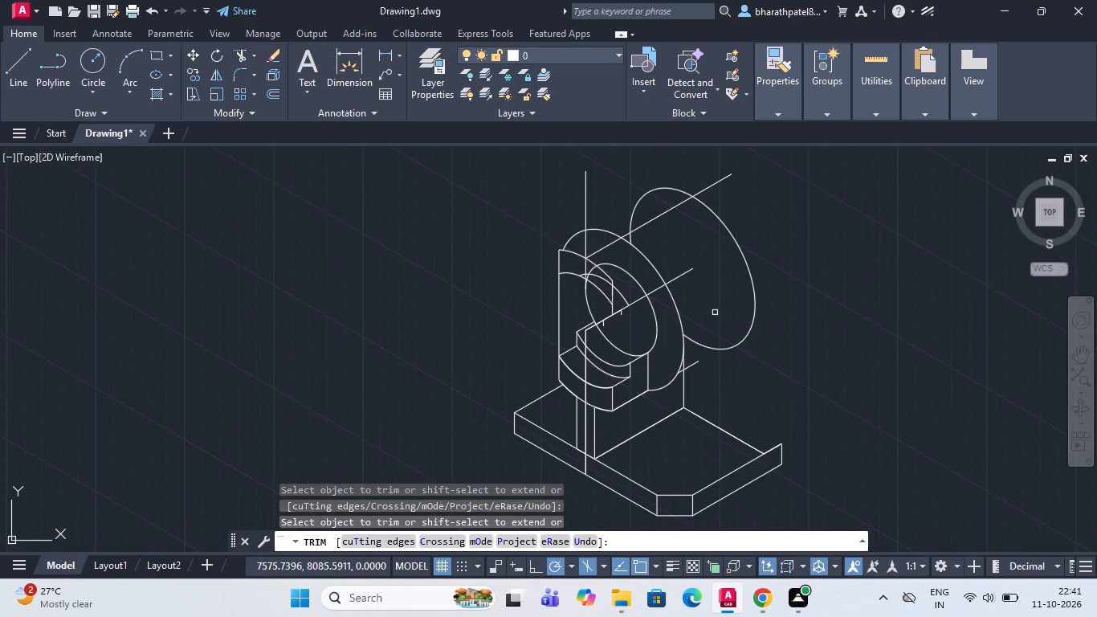
Trim the upper recess arc on both sides of the short front vertical, from the centre line back to the complete inner isocircle.
{"action": "scroll", "coordinate": [663, 283], "scroll_direction": "up", "scroll_amount": 2}
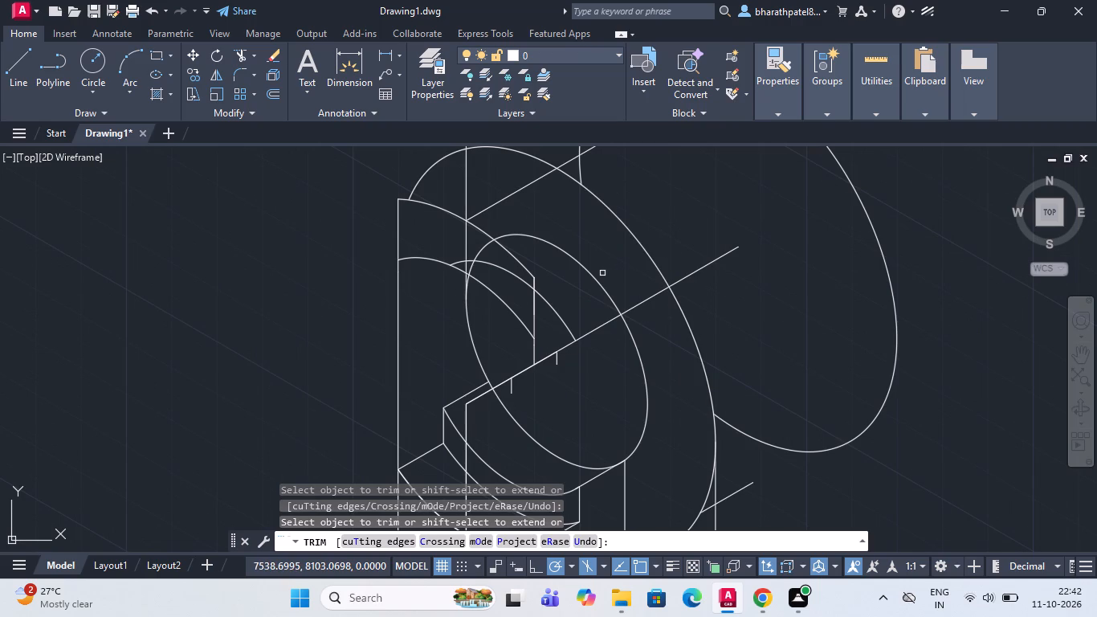
{"action": "left_click", "coordinate": [549, 300]}
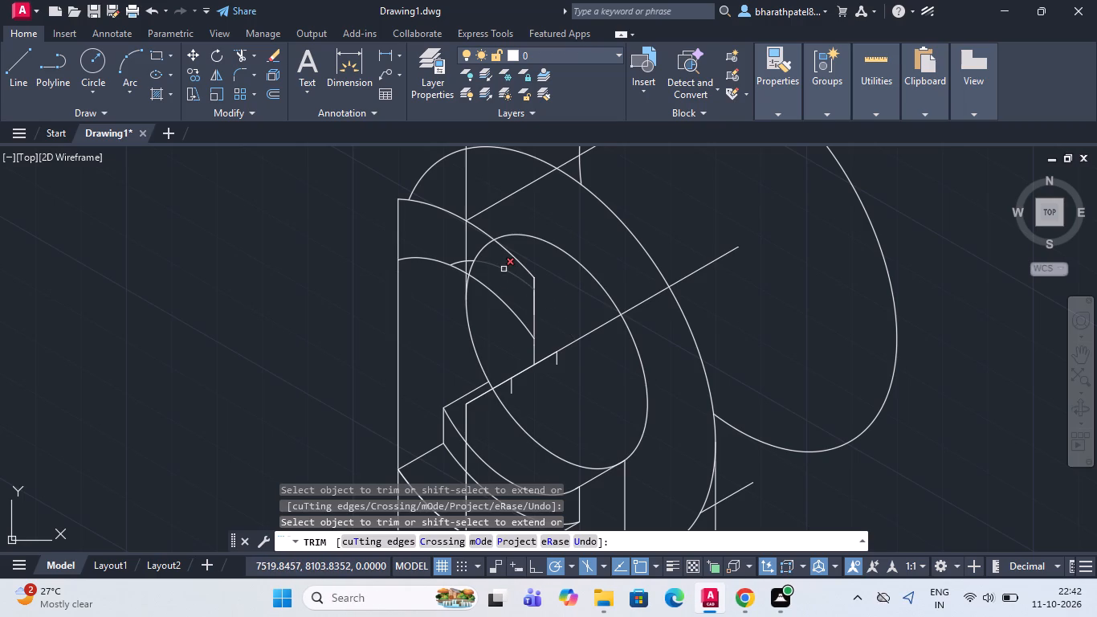
{"action": "left_click", "coordinate": [504, 269]}
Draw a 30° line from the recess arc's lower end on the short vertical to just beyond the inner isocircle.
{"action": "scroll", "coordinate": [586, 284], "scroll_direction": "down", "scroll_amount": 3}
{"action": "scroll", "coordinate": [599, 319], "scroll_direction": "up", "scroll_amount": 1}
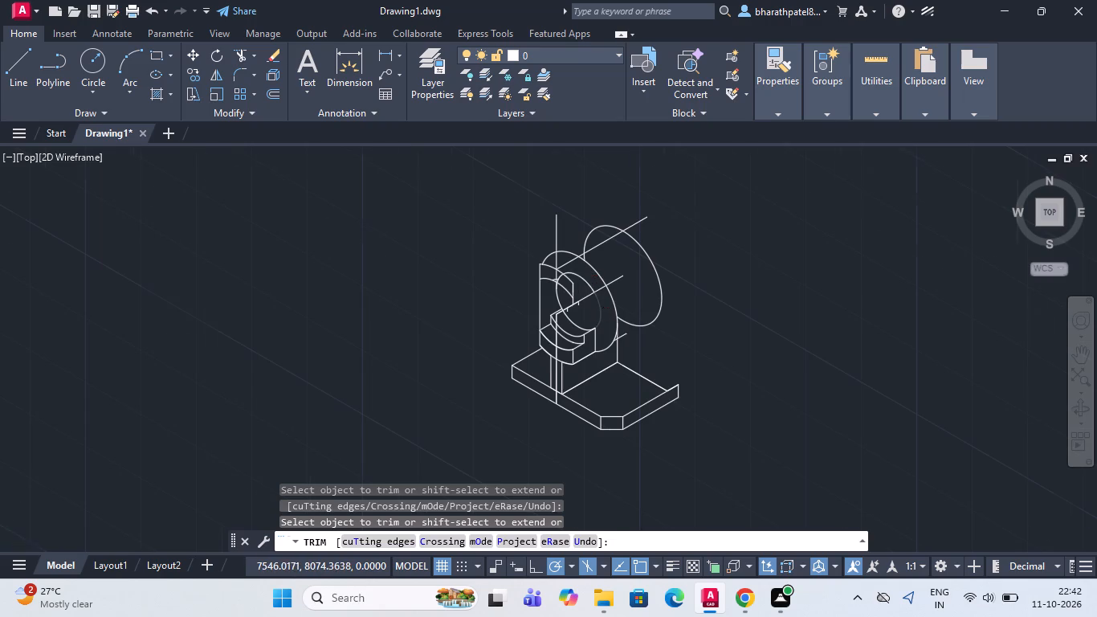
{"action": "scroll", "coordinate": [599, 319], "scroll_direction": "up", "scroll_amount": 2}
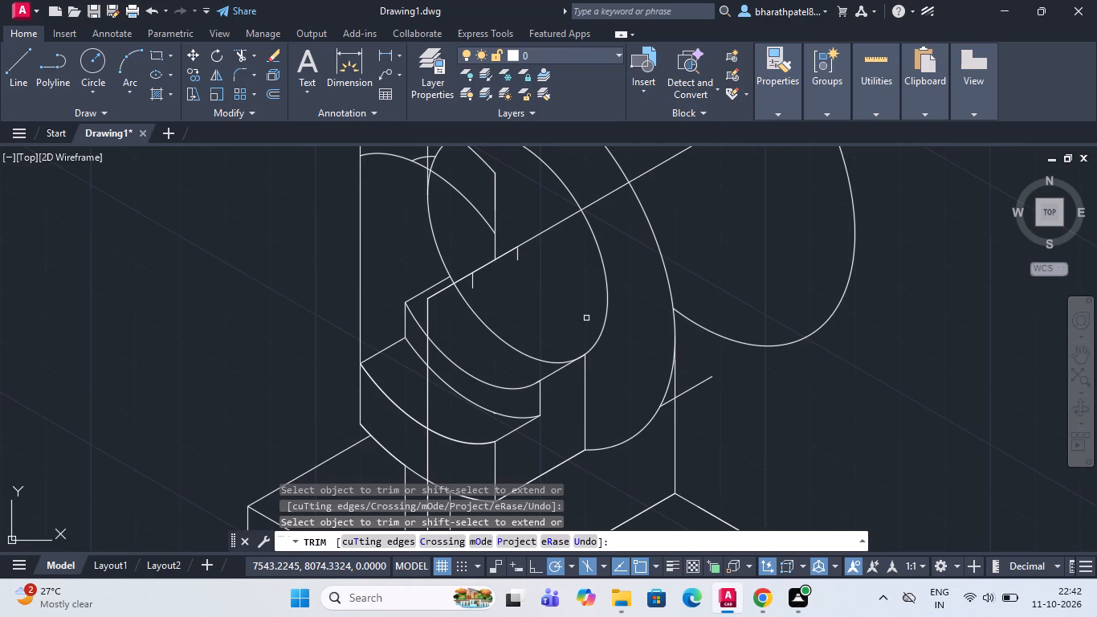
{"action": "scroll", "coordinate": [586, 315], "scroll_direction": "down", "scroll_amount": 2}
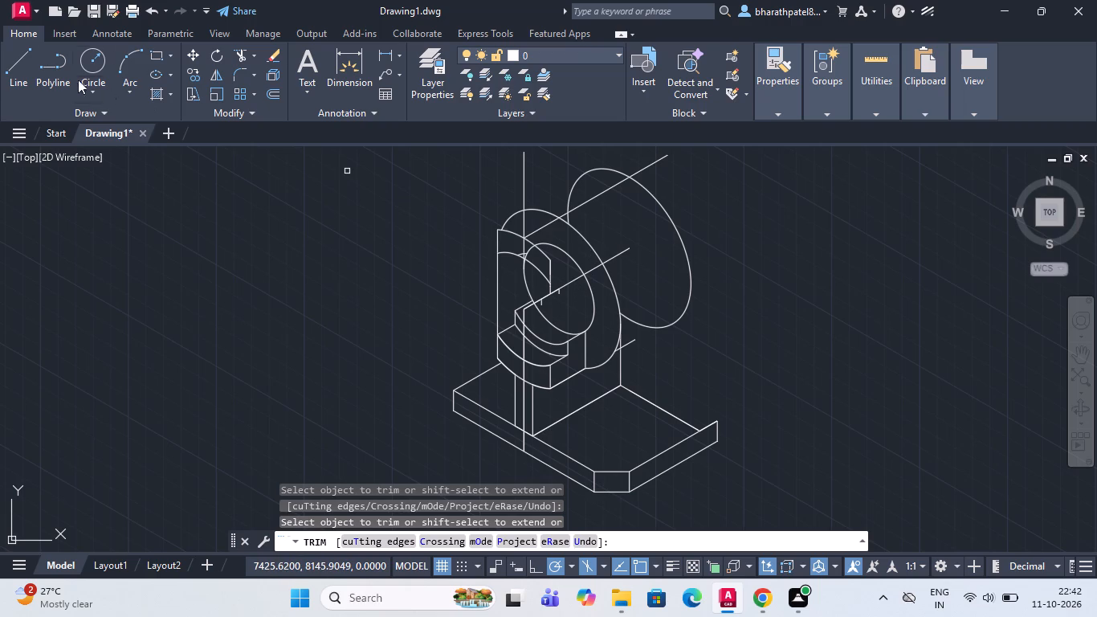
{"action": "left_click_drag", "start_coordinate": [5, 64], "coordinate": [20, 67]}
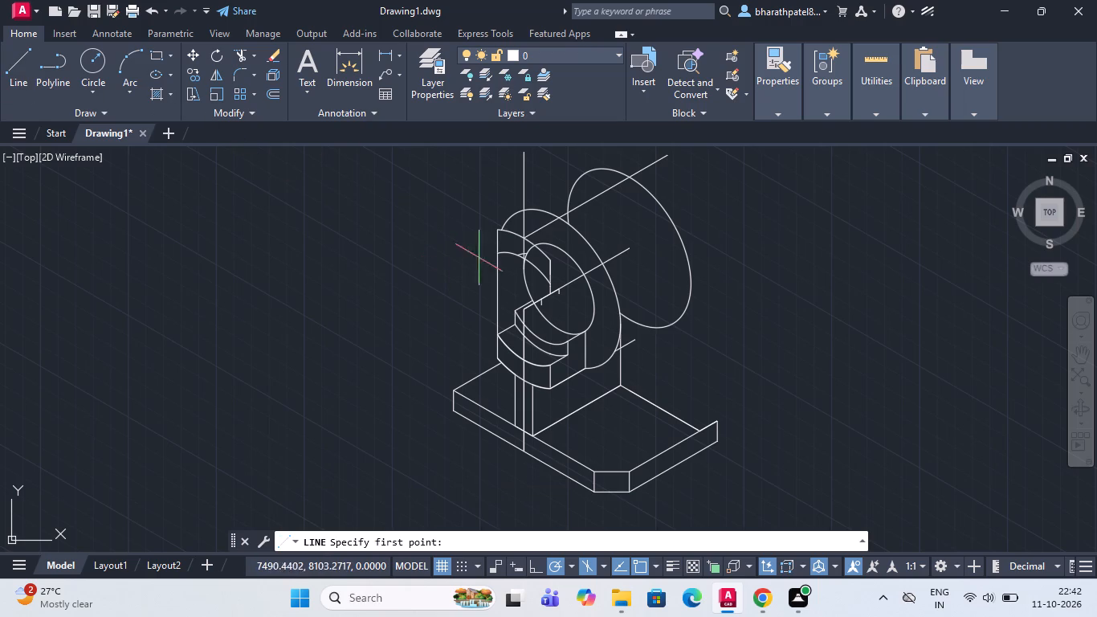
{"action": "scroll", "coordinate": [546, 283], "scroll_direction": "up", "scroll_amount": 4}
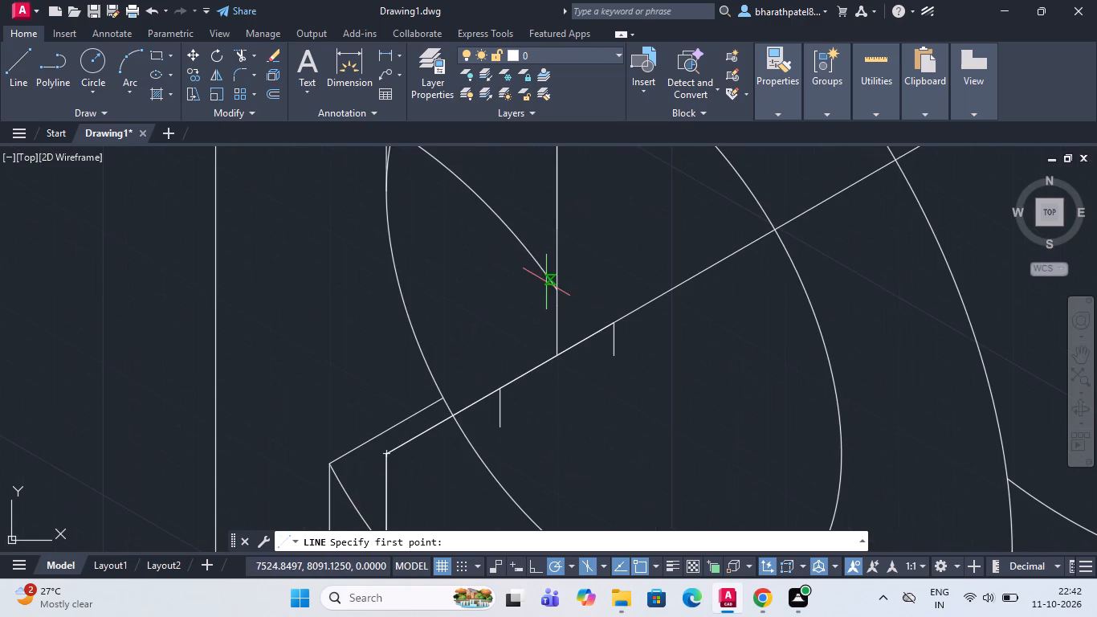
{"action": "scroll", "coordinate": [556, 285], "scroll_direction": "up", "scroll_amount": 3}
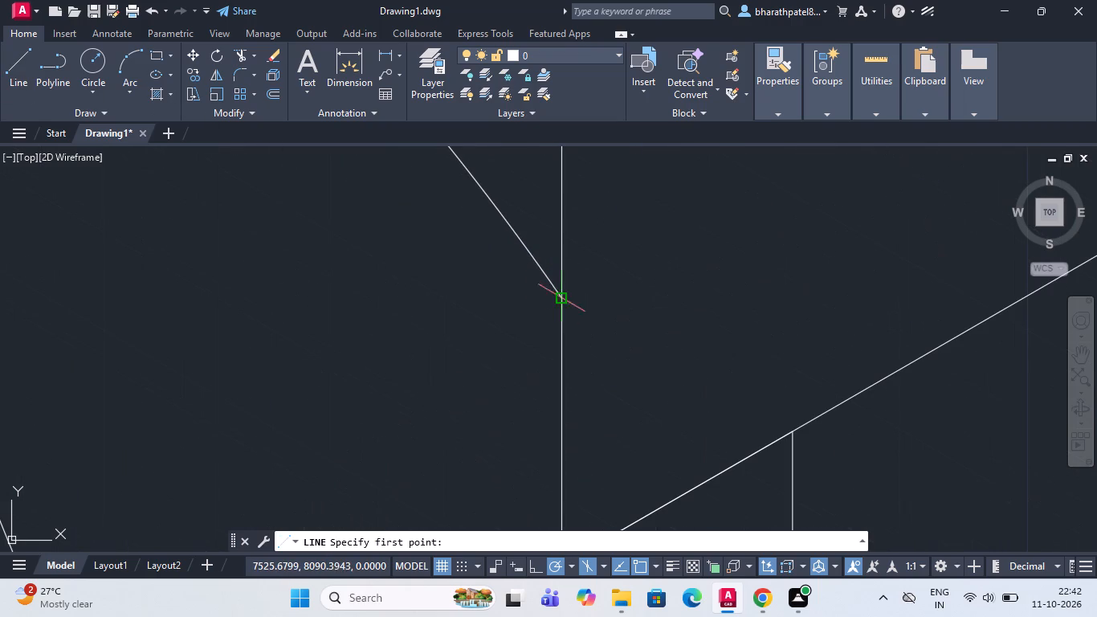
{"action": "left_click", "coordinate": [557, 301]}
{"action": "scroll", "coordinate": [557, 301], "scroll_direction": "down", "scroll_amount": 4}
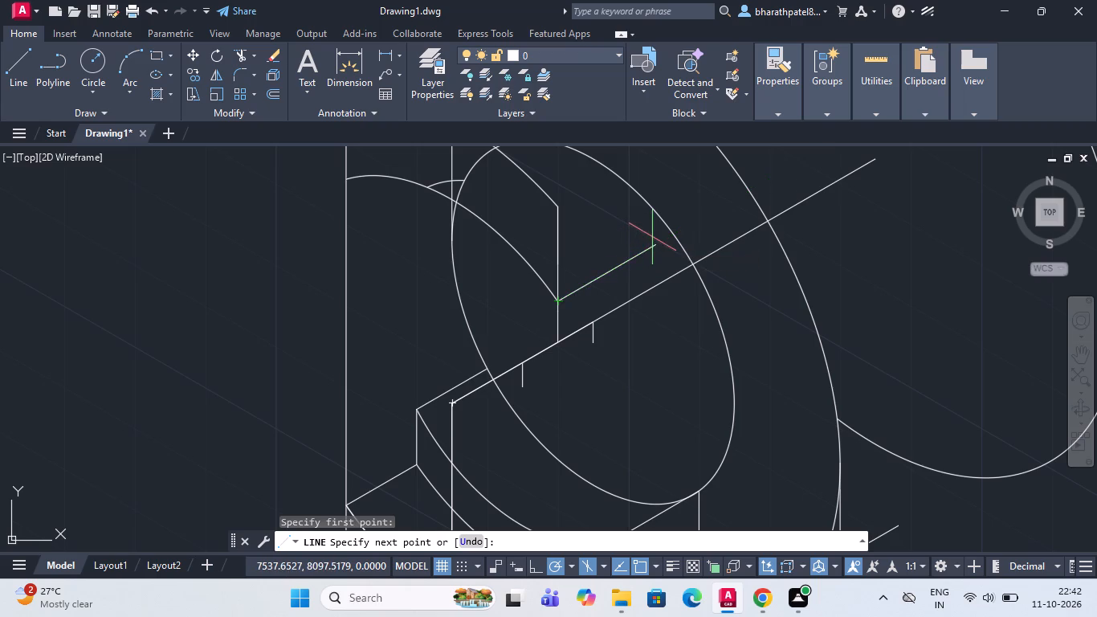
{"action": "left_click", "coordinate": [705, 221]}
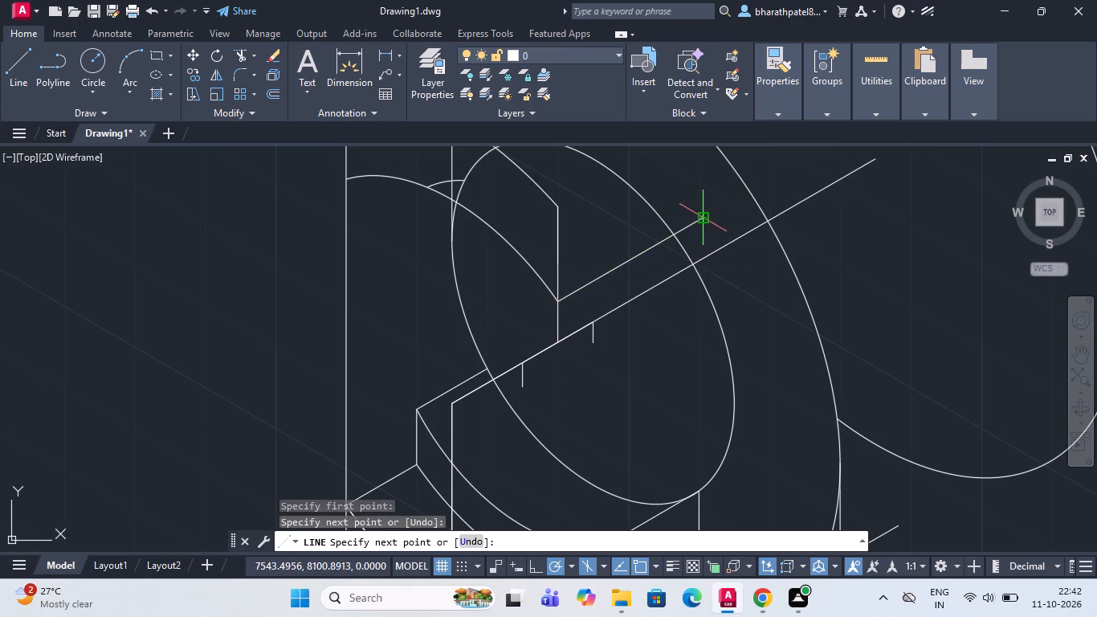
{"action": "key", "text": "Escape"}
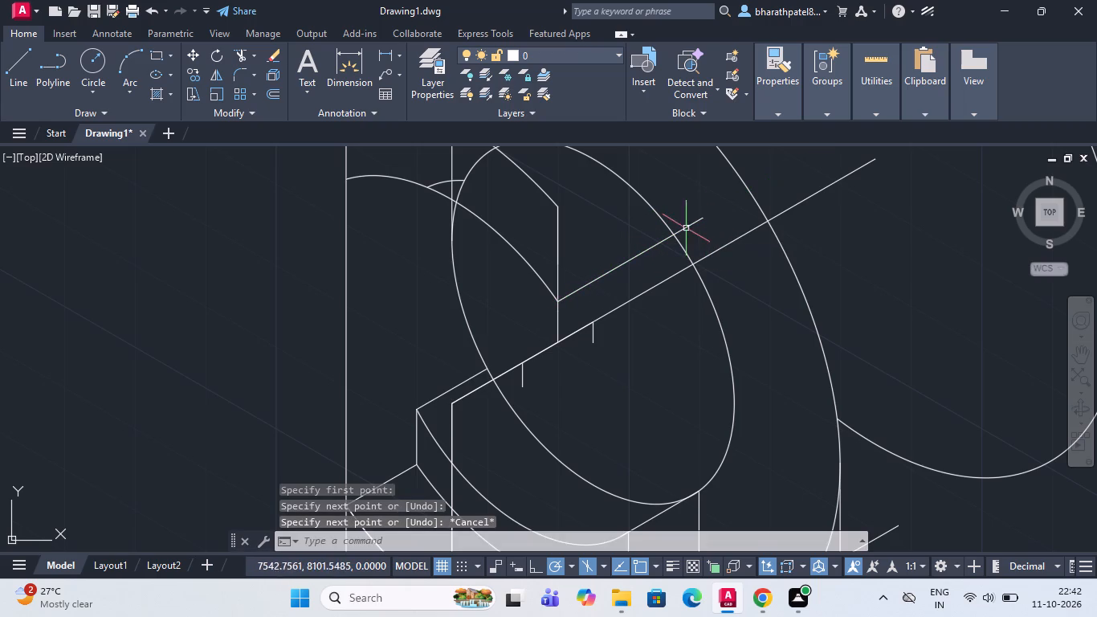
Trim the leftover upper arc stub between the recess arc and the inner isocircle, on both sides of the vertical centre line.
{"action": "left_click", "coordinate": [239, 48]}
{"action": "scroll", "coordinate": [420, 281], "scroll_direction": "down", "scroll_amount": 2}
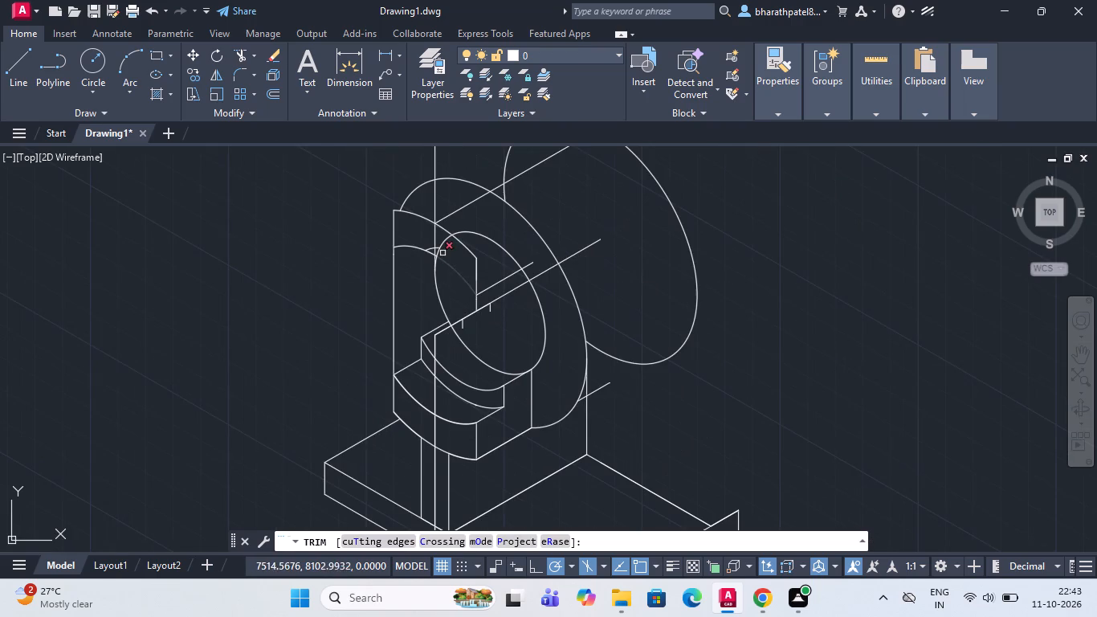
{"action": "scroll", "coordinate": [442, 249], "scroll_direction": "up", "scroll_amount": 2}
{"action": "scroll", "coordinate": [441, 248], "scroll_direction": "down", "scroll_amount": 2}
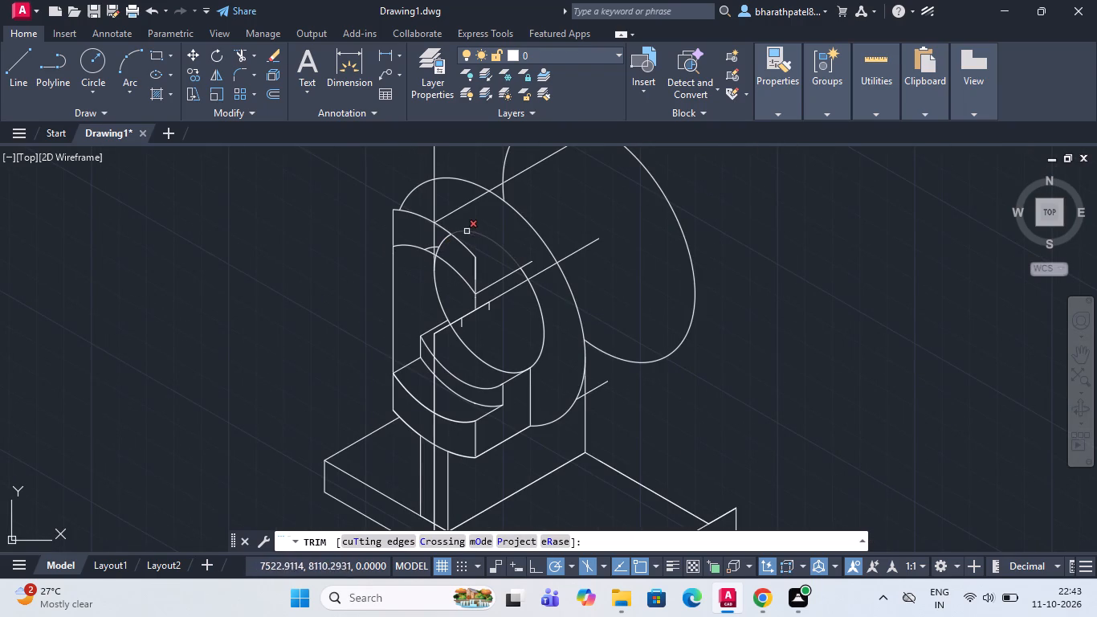
{"action": "scroll", "coordinate": [441, 247], "scroll_direction": "up", "scroll_amount": 4}
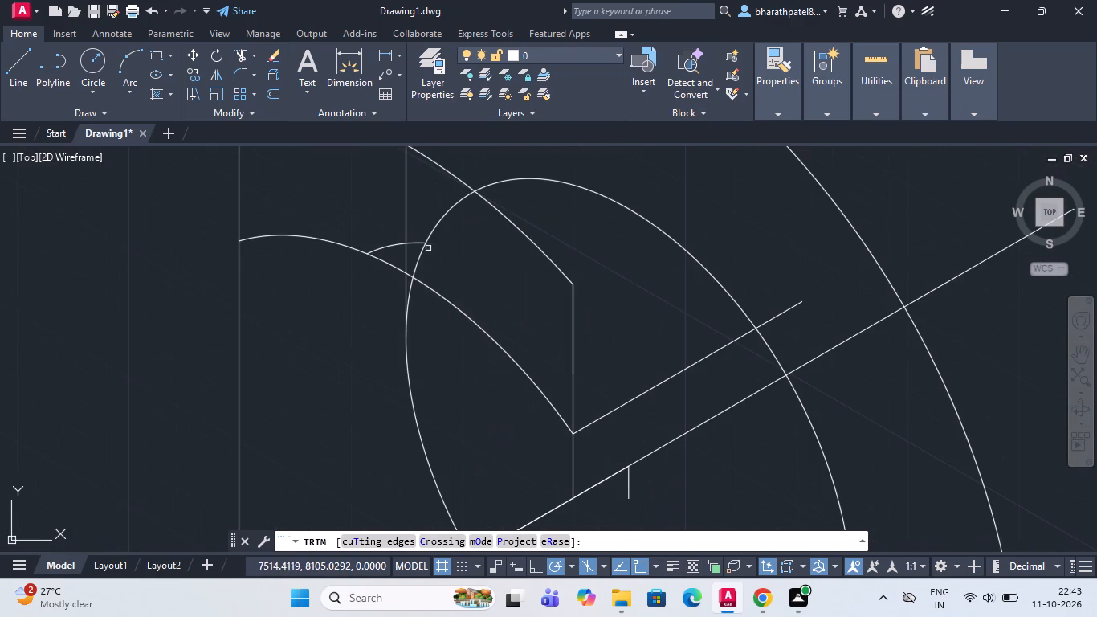
{"action": "left_click", "coordinate": [412, 243]}
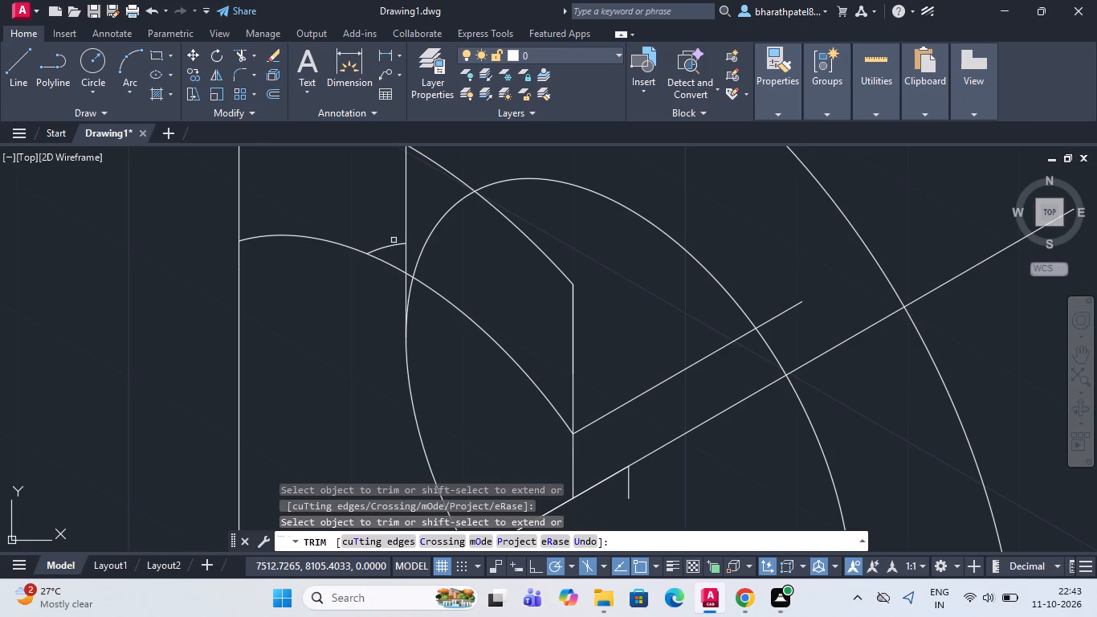
{"action": "left_click", "coordinate": [393, 245]}
{"action": "scroll", "coordinate": [393, 246], "scroll_direction": "down", "scroll_amount": 3}
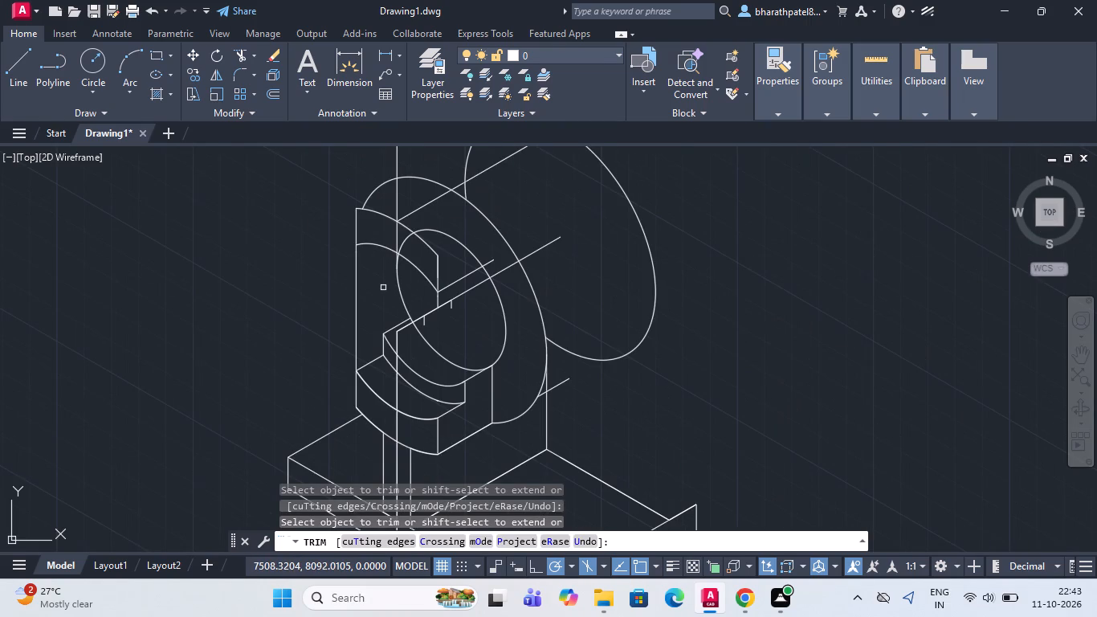
Trim the inner isocircle between the raised part's top curved edge and the recess arc below it.
{"action": "scroll", "coordinate": [383, 284], "scroll_direction": "up", "scroll_amount": 3}
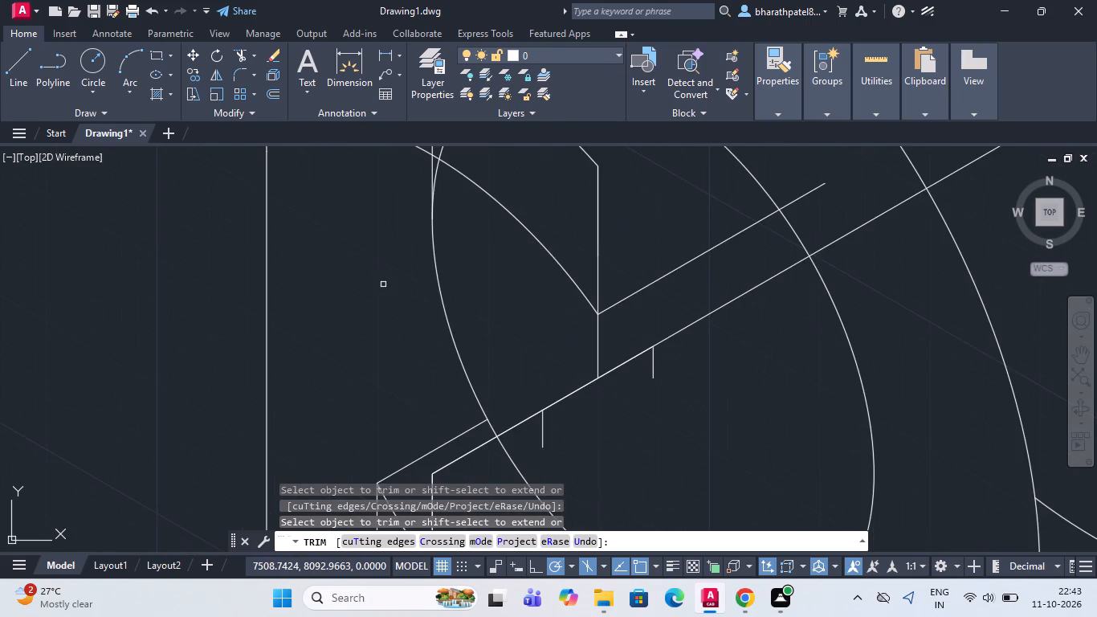
{"action": "scroll", "coordinate": [383, 284], "scroll_direction": "down", "scroll_amount": 2}
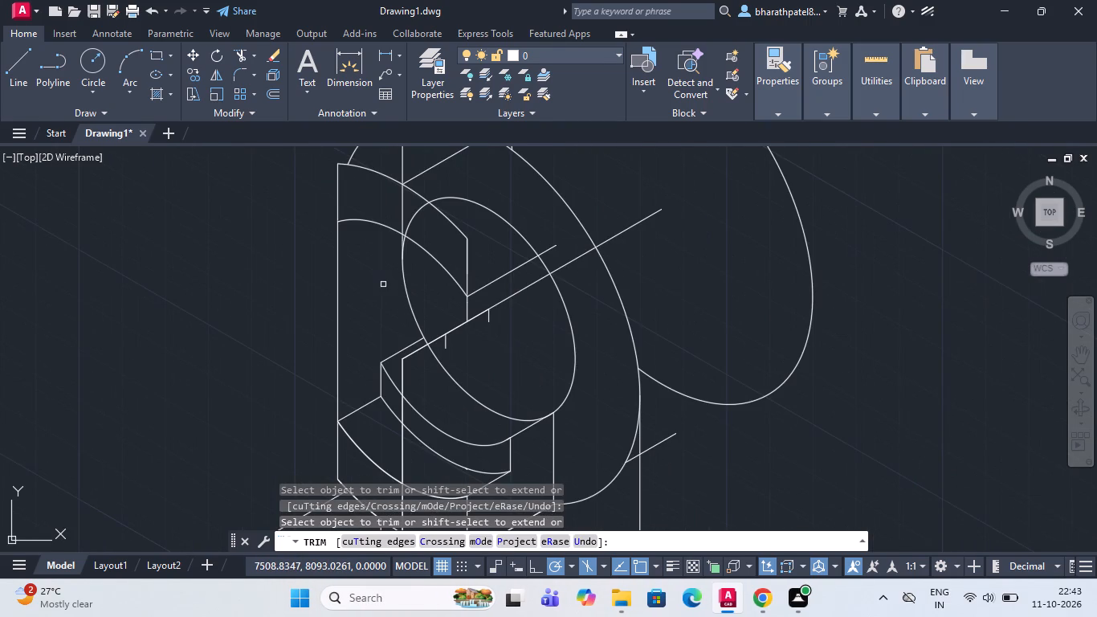
{"action": "scroll", "coordinate": [383, 284], "scroll_direction": "down", "scroll_amount": 1}
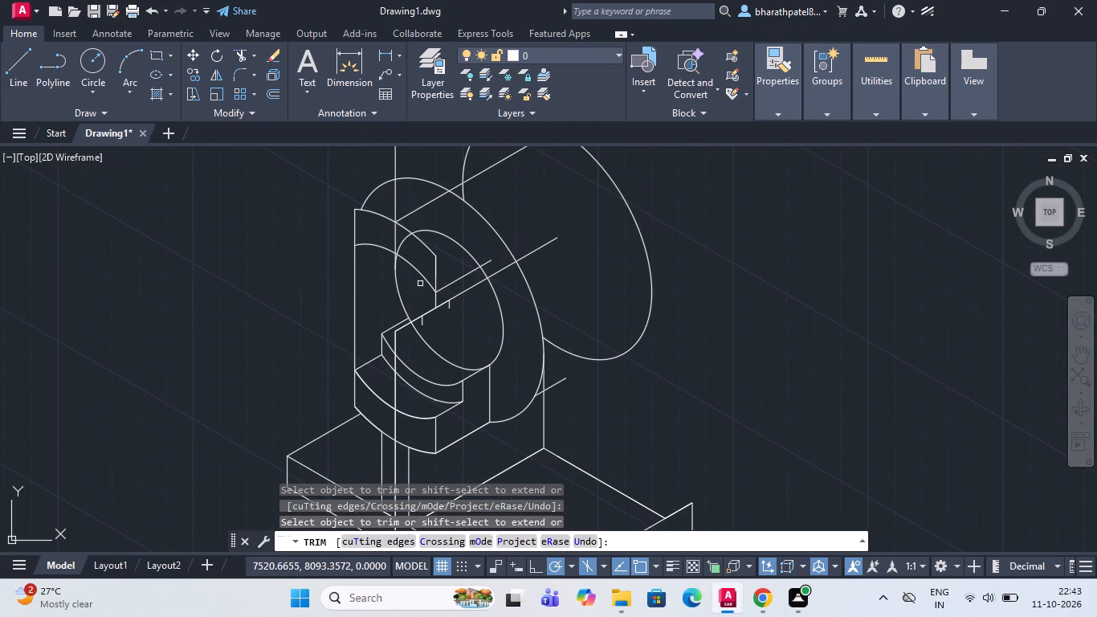
{"action": "left_click", "coordinate": [405, 243]}
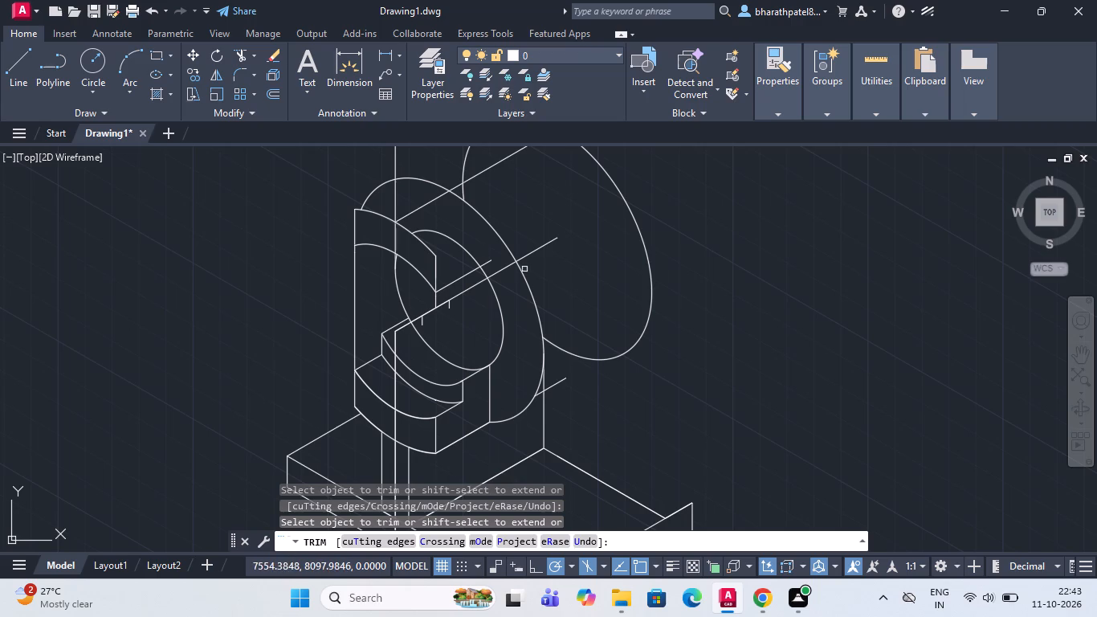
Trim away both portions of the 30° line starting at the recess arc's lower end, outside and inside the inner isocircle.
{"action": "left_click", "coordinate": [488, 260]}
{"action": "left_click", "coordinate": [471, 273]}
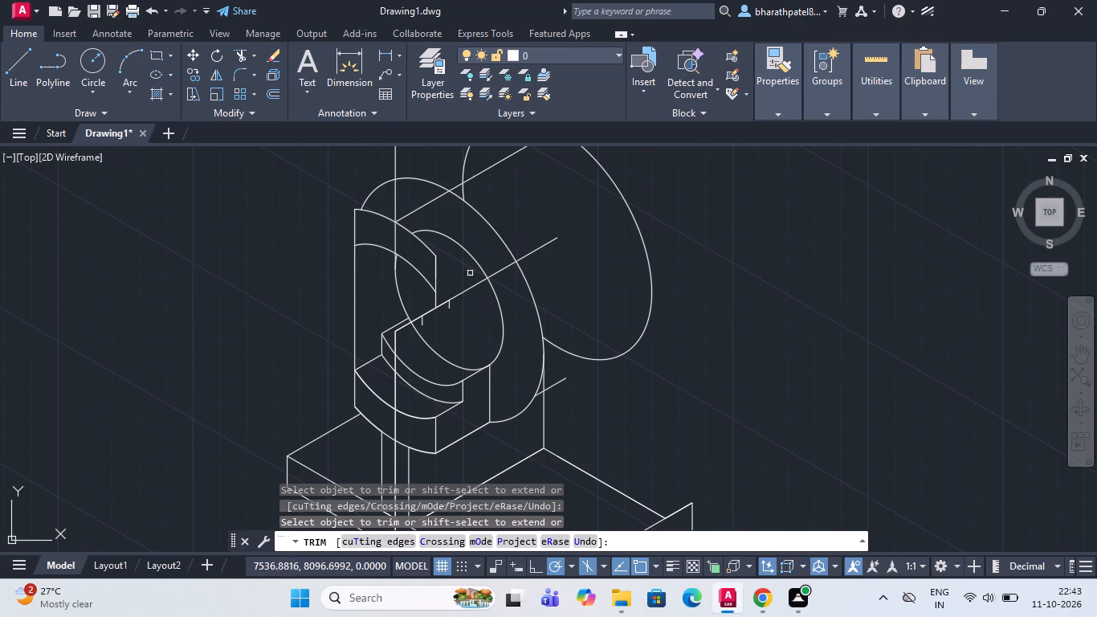
Draw a 30° line 10 long from the recess arc's lower end on the short vertical, towards the inner isocircle.
{"action": "left_click", "coordinate": [17, 65]}
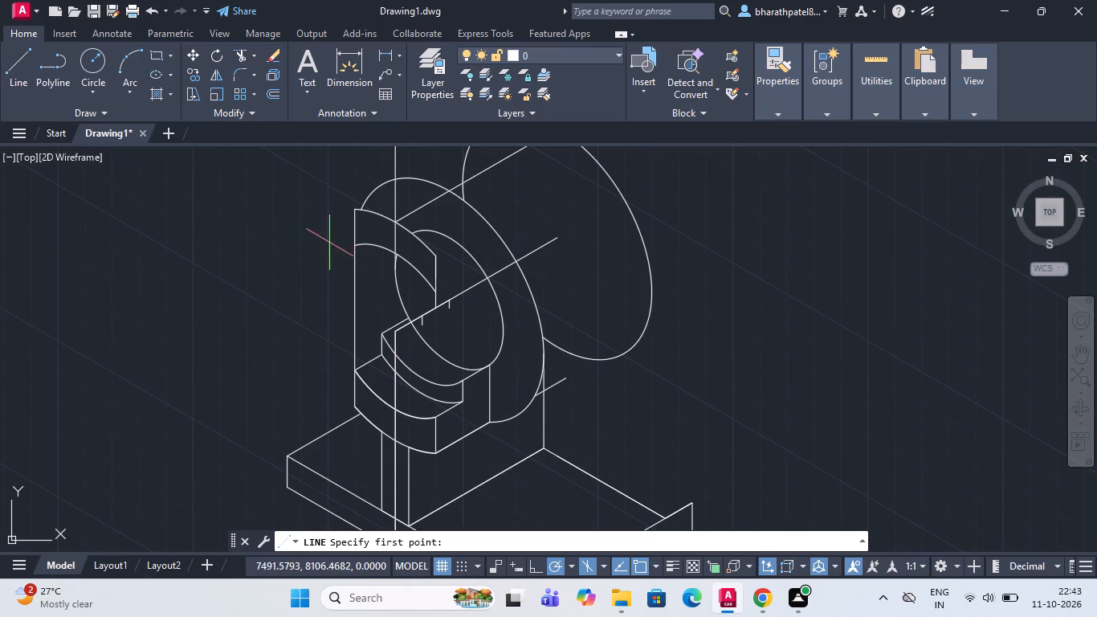
{"action": "scroll", "coordinate": [445, 273], "scroll_direction": "up", "scroll_amount": 4}
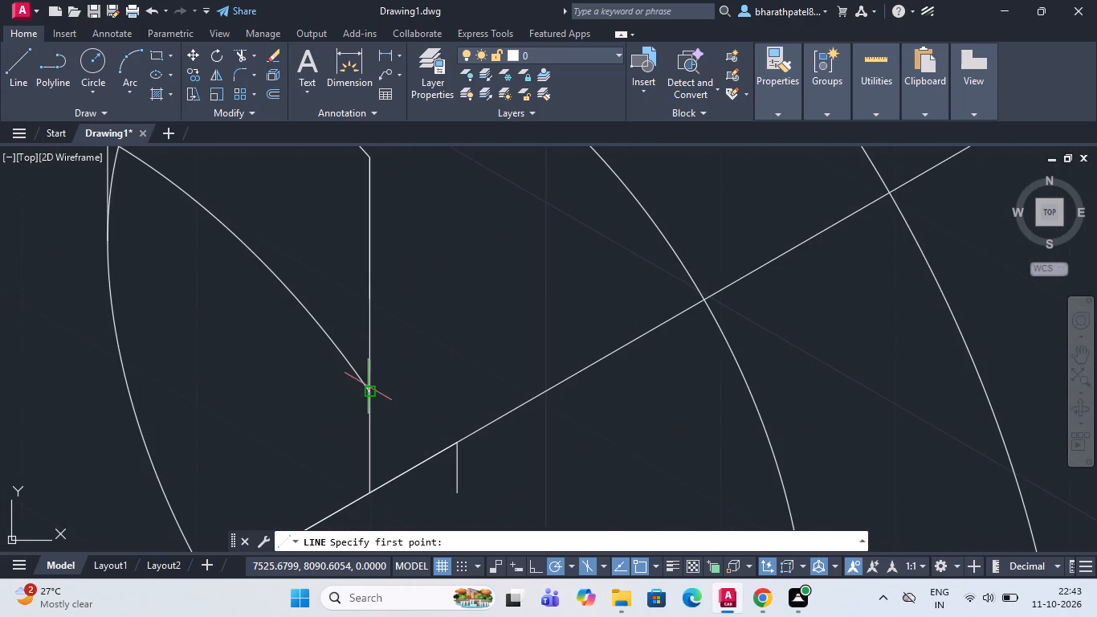
{"action": "left_click_drag", "start_coordinate": [370, 386], "coordinate": [434, 366]}
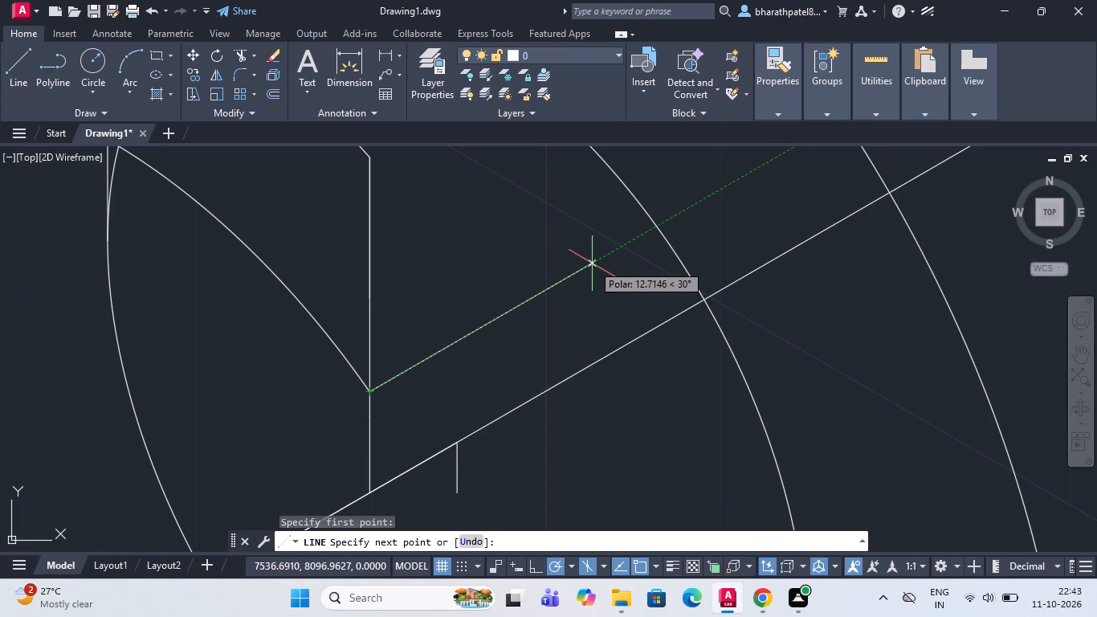
{"action": "key", "text": "1"}
{"action": "key", "text": "0"}
{"action": "key", "text": "Return"}
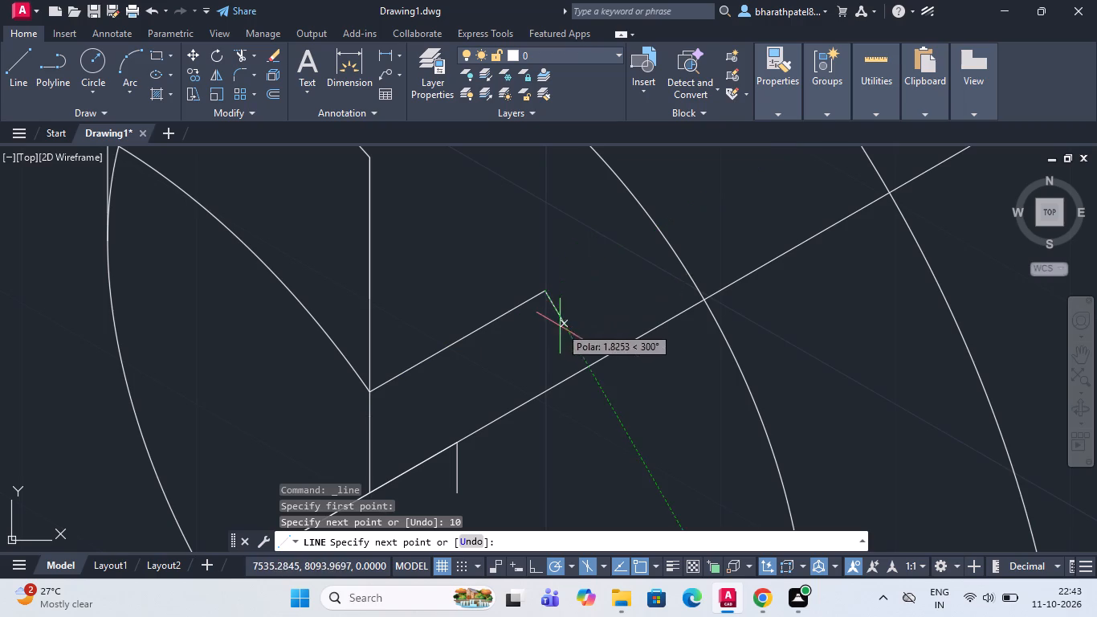
Continue the line vertically down from the 10-long line's end, past the 30° centre line, ending freely inside the inner isocircle.
{"action": "scroll", "coordinate": [569, 456], "scroll_direction": "down", "scroll_amount": 3}
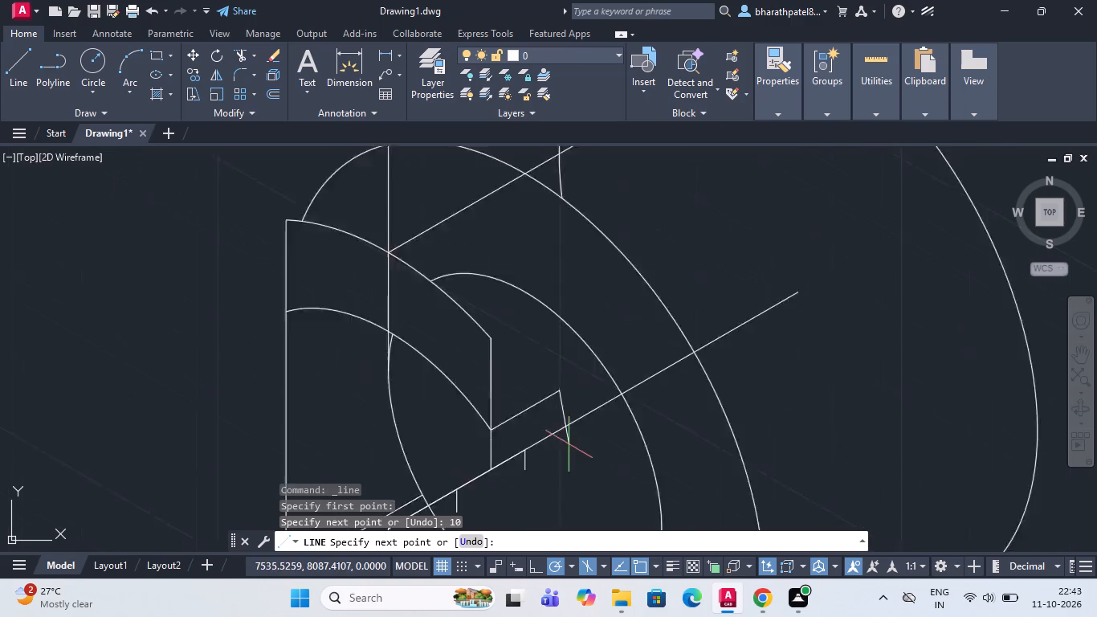
{"action": "scroll", "coordinate": [541, 327], "scroll_direction": "down", "scroll_amount": 2}
{"action": "scroll", "coordinate": [540, 374], "scroll_direction": "up", "scroll_amount": 3}
{"action": "scroll", "coordinate": [540, 374], "scroll_direction": "down", "scroll_amount": 1}
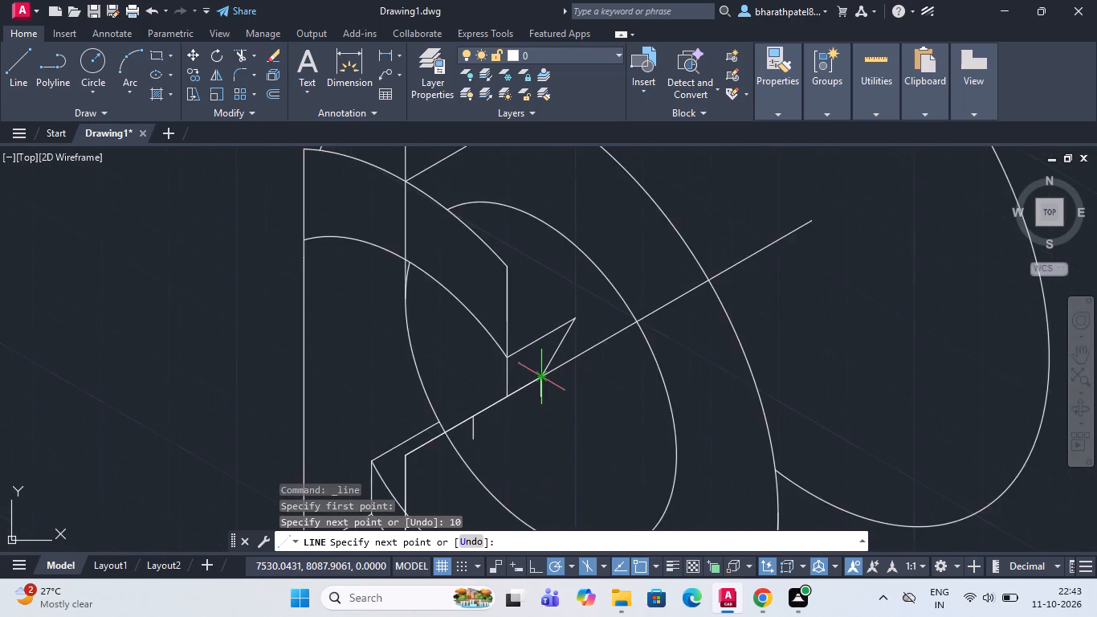
{"action": "scroll", "coordinate": [565, 427], "scroll_direction": "down", "scroll_amount": 2}
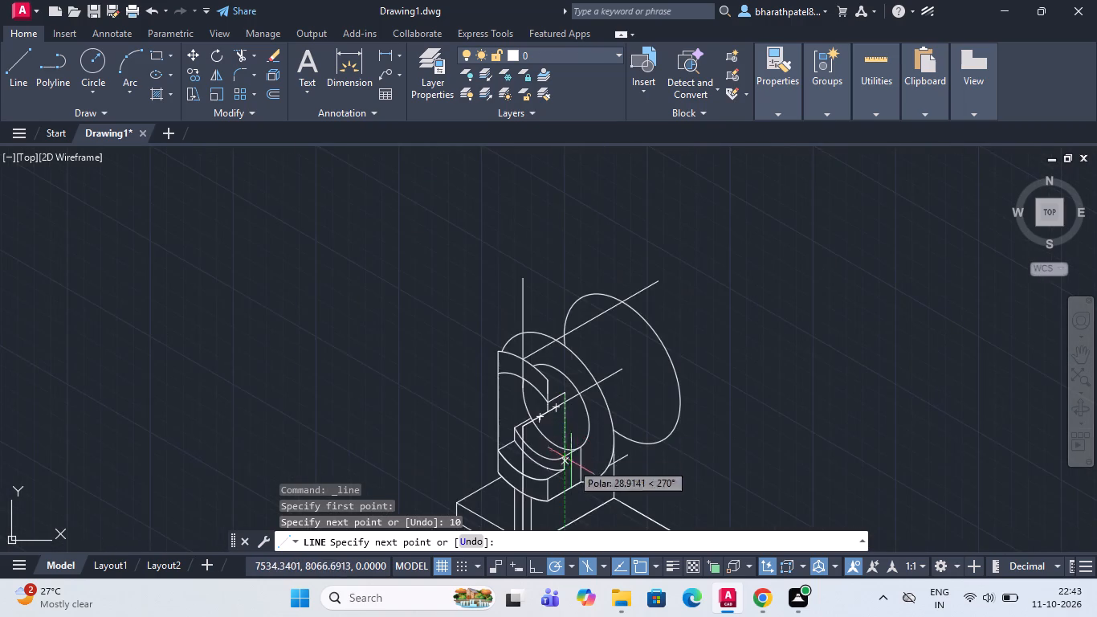
{"action": "scroll", "coordinate": [571, 463], "scroll_direction": "up", "scroll_amount": 2}
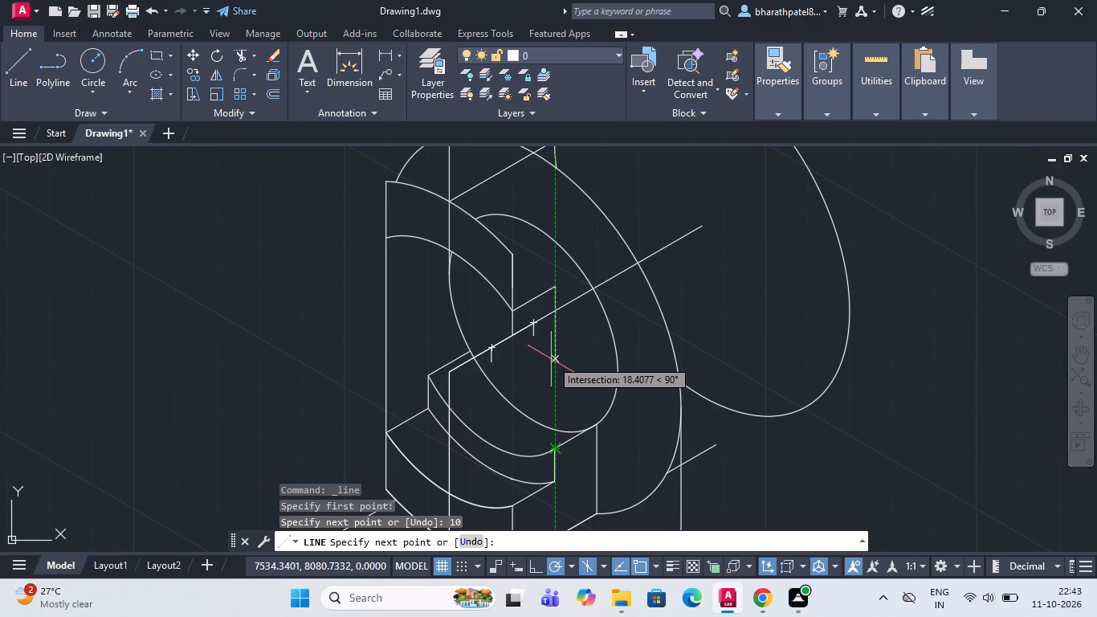
{"action": "left_click", "coordinate": [551, 359]}
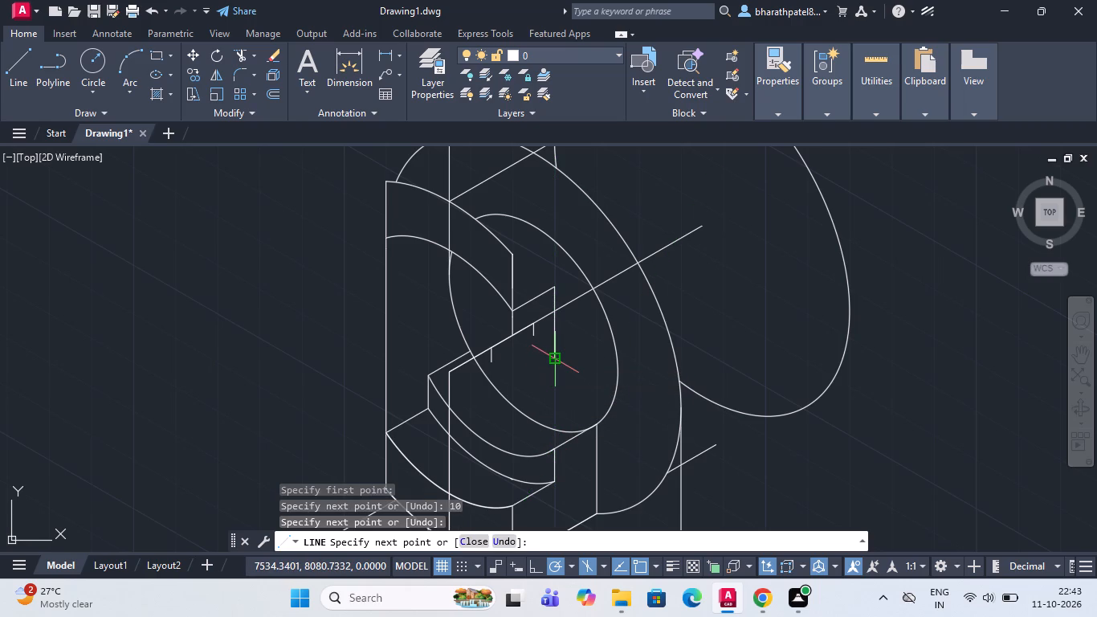
{"action": "key", "text": "Escape"}
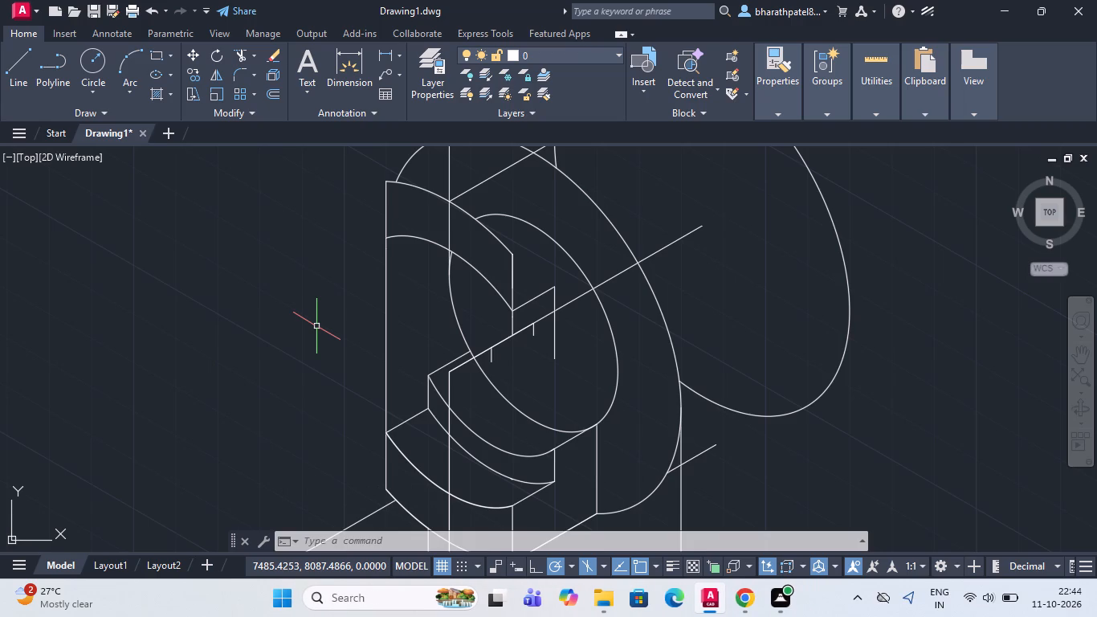
Draw a radius 25 isocircle centred at the top of the lower short vertical mark on the 30° centre line.
{"action": "key", "text": "e"}
{"action": "type", "text": "ll"}
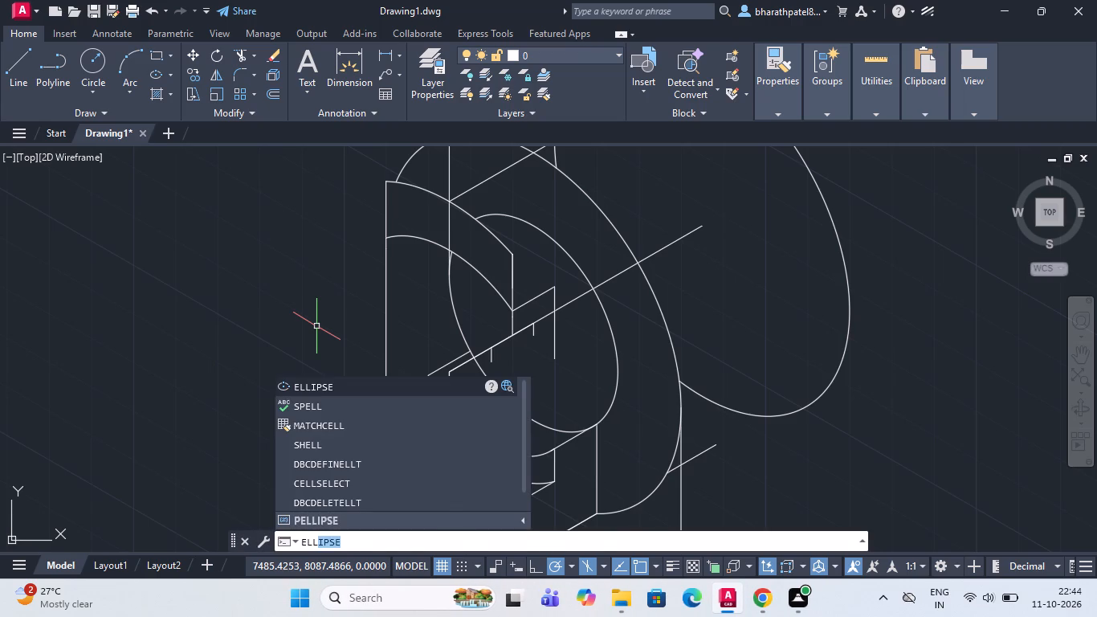
{"action": "key", "text": "Return"}
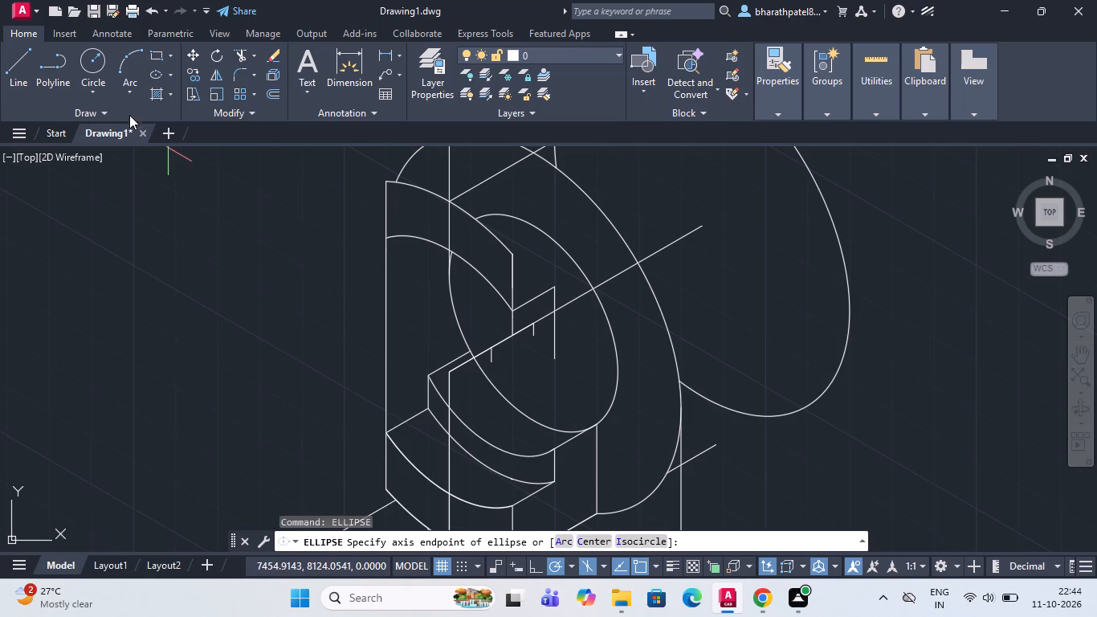
{"action": "left_click", "coordinate": [634, 544]}
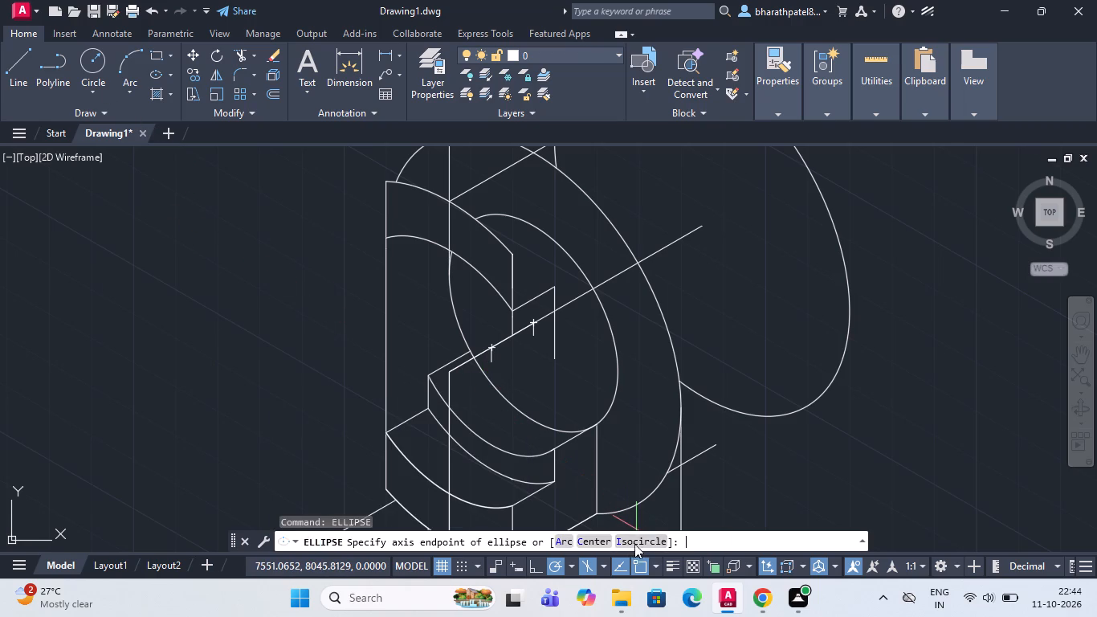
{"action": "scroll", "coordinate": [490, 353], "scroll_direction": "up", "scroll_amount": 3}
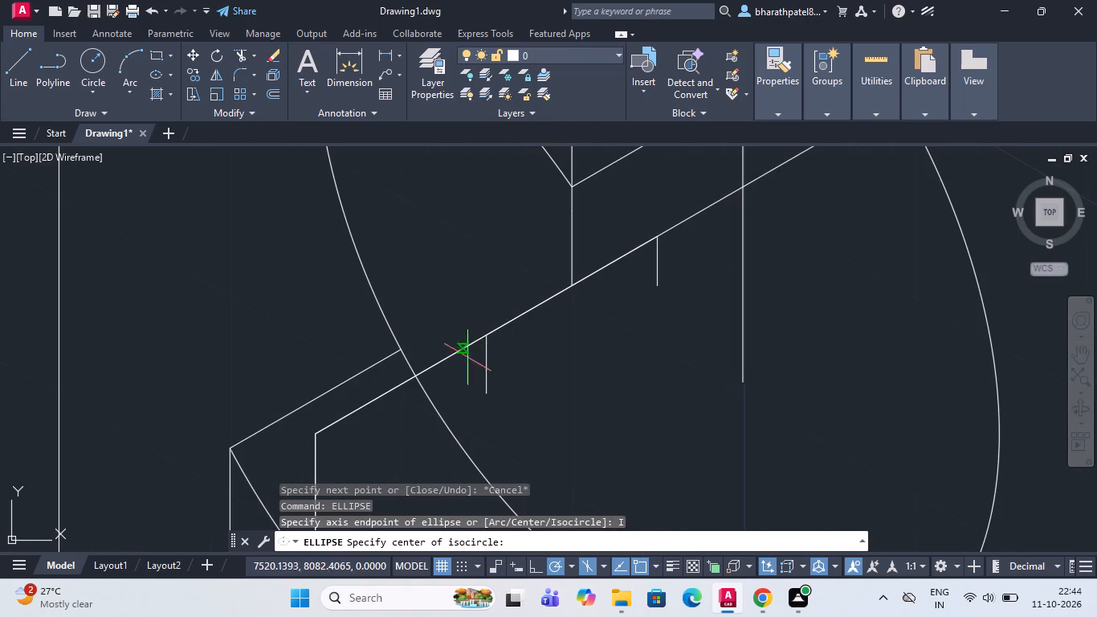
{"action": "left_click", "coordinate": [484, 331]}
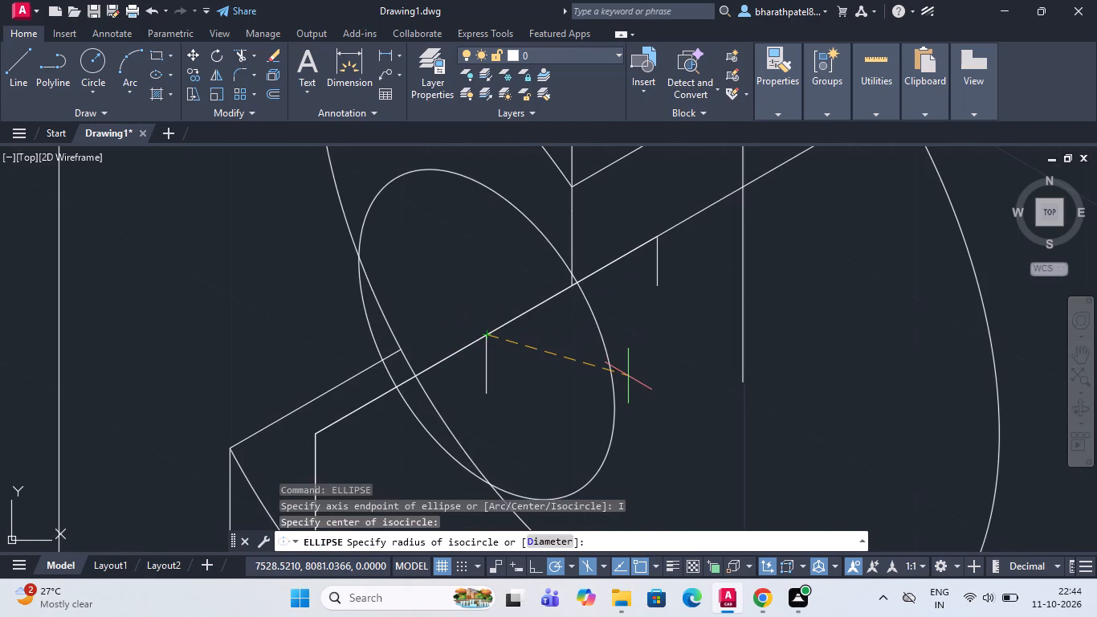
{"action": "type", "text": "25"}
{"action": "key", "text": "Return"}
Draw a short 30° line across the radius 25 isocircle, inside the radius 20 one and just below the centre line.
{"action": "scroll", "coordinate": [628, 376], "scroll_direction": "down", "scroll_amount": 3}
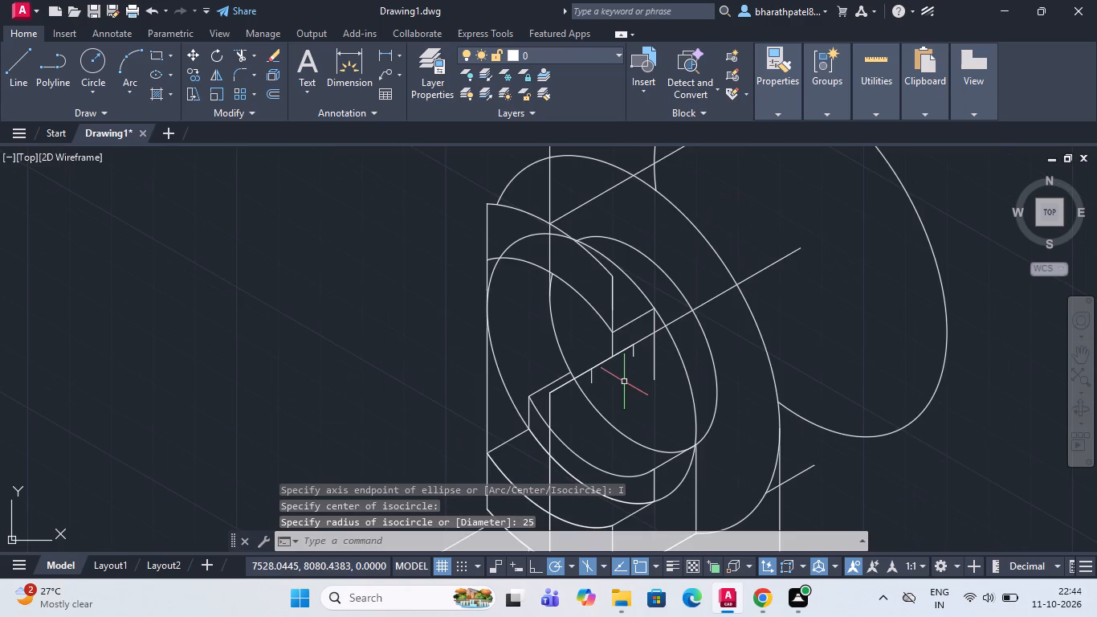
{"action": "scroll", "coordinate": [692, 345], "scroll_direction": "up", "scroll_amount": 2}
{"action": "scroll", "coordinate": [692, 345], "scroll_direction": "down", "scroll_amount": 1}
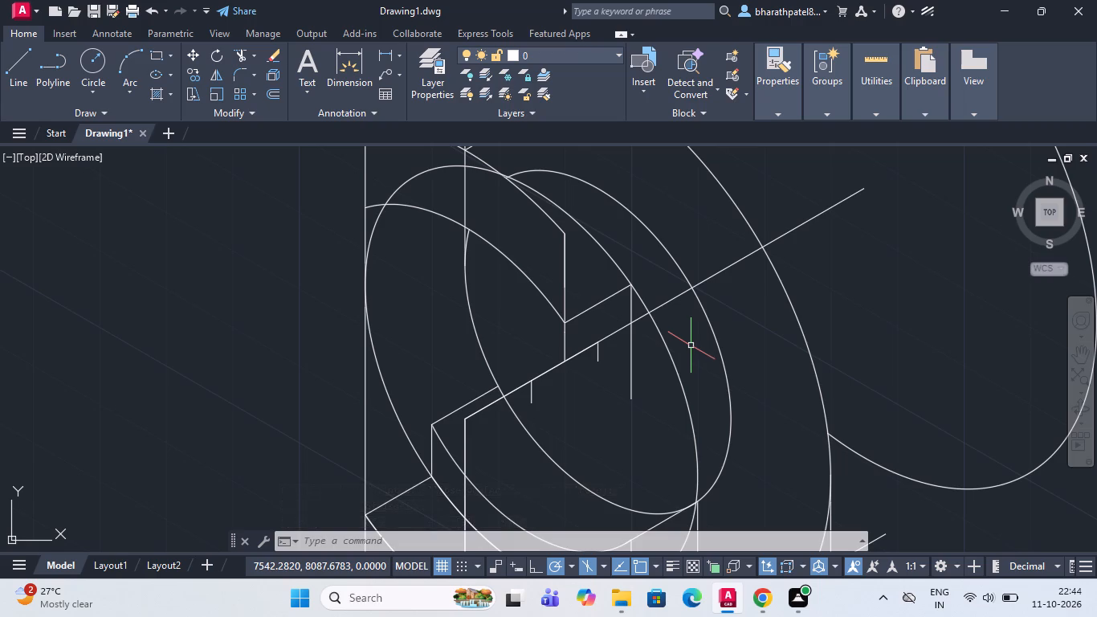
{"action": "scroll", "coordinate": [691, 345], "scroll_direction": "down", "scroll_amount": 3}
{"action": "scroll", "coordinate": [687, 419], "scroll_direction": "up", "scroll_amount": 3}
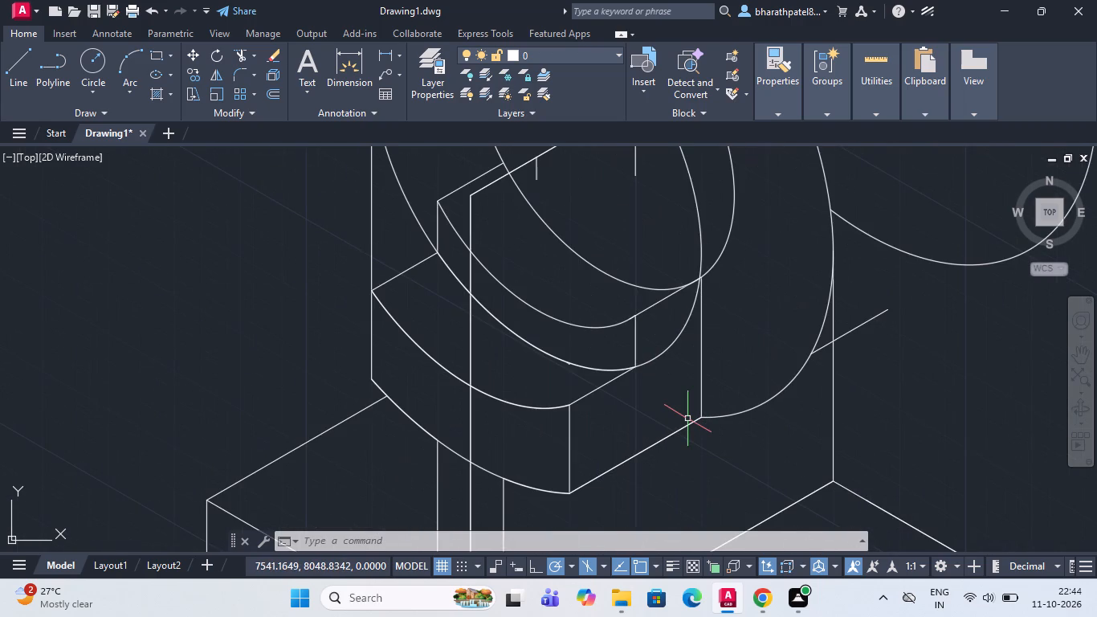
{"action": "scroll", "coordinate": [687, 419], "scroll_direction": "down", "scroll_amount": 2}
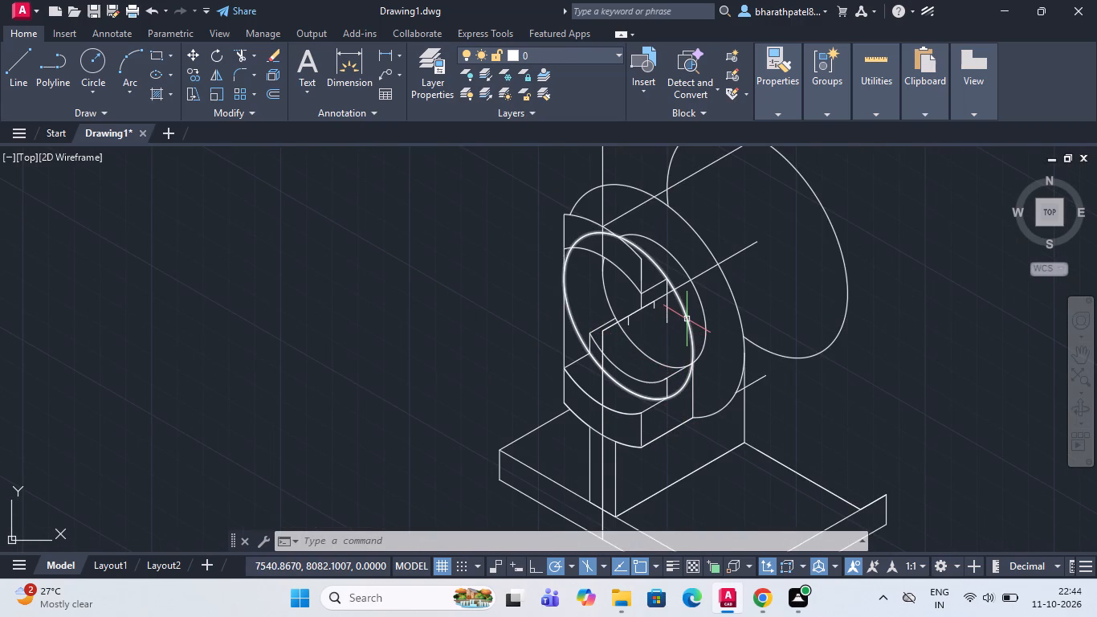
{"action": "scroll", "coordinate": [678, 404], "scroll_direction": "up", "scroll_amount": 2}
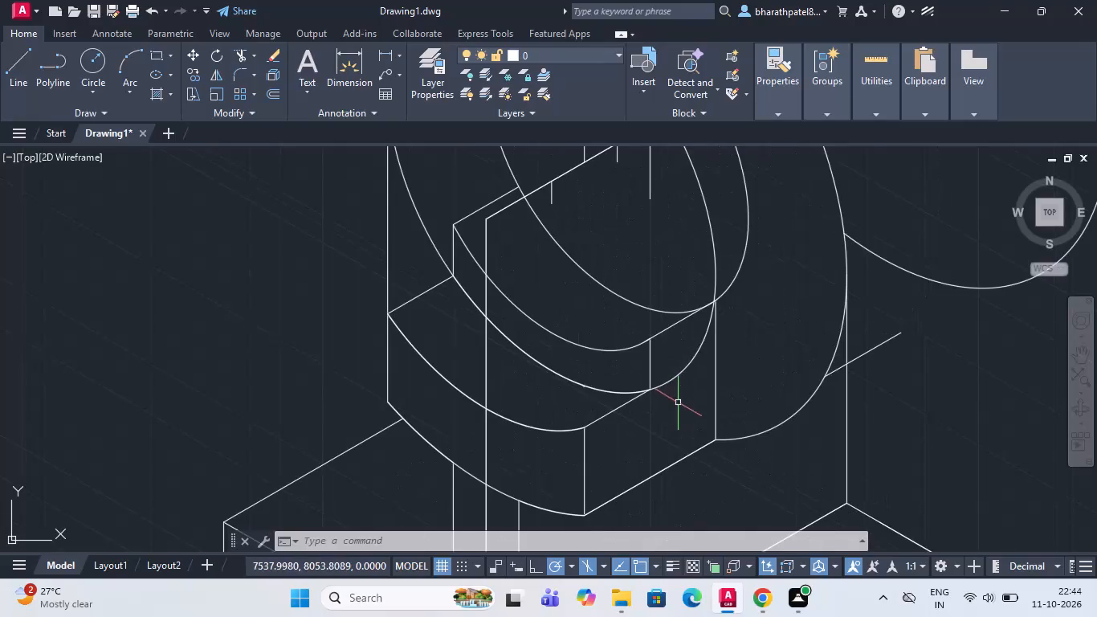
{"action": "scroll", "coordinate": [685, 373], "scroll_direction": "down", "scroll_amount": 1}
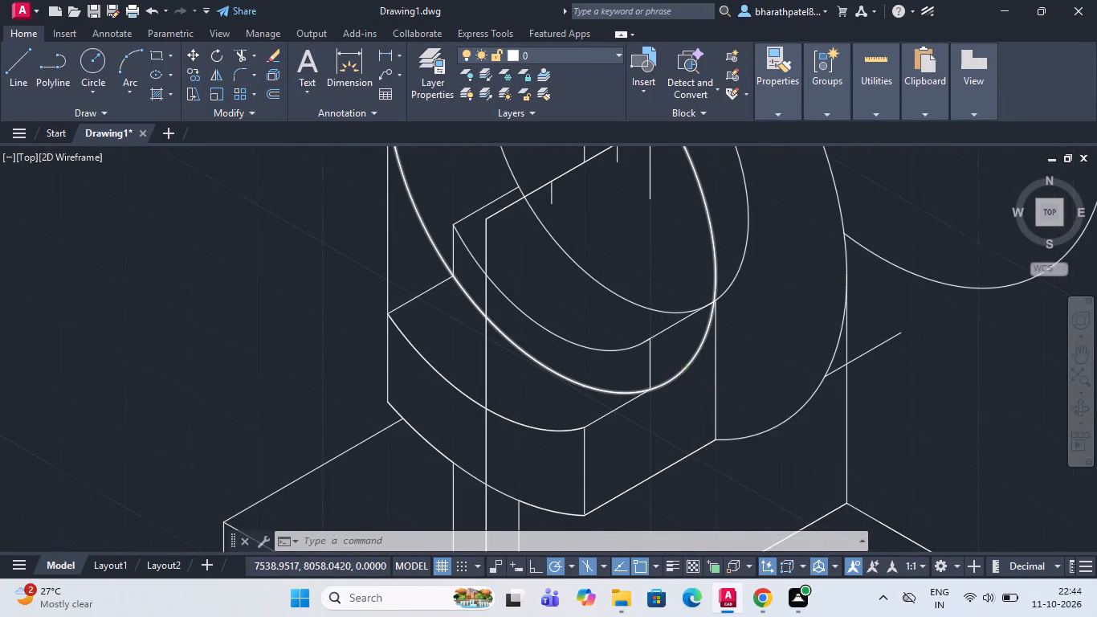
{"action": "scroll", "coordinate": [685, 374], "scroll_direction": "down", "scroll_amount": 1}
{"action": "left_click", "coordinate": [6, 66]}
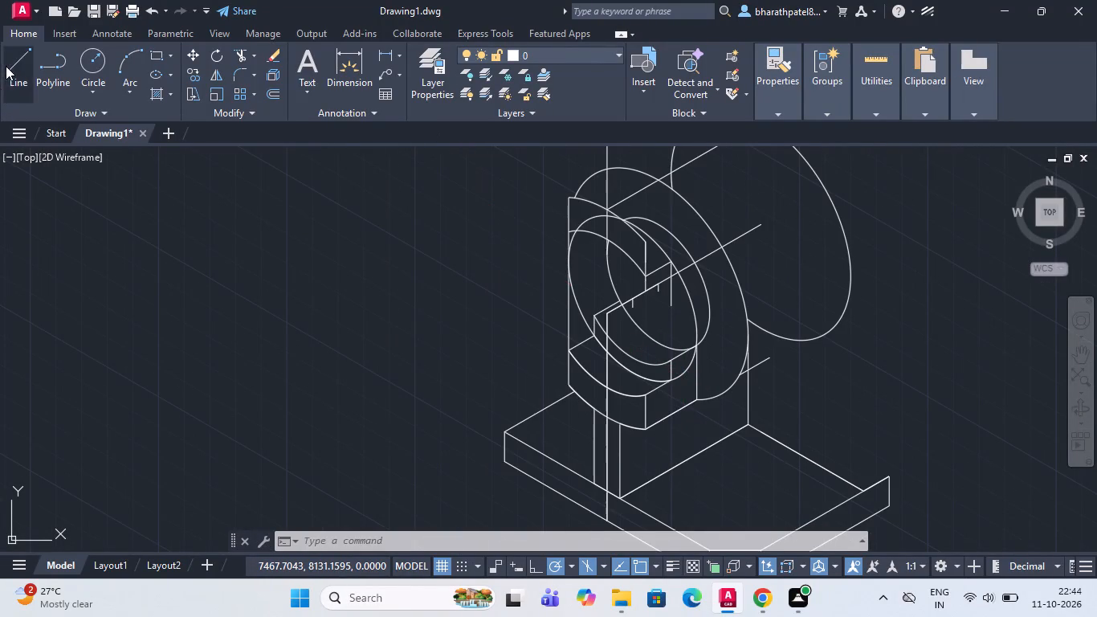
{"action": "scroll", "coordinate": [691, 311], "scroll_direction": "up", "scroll_amount": 3}
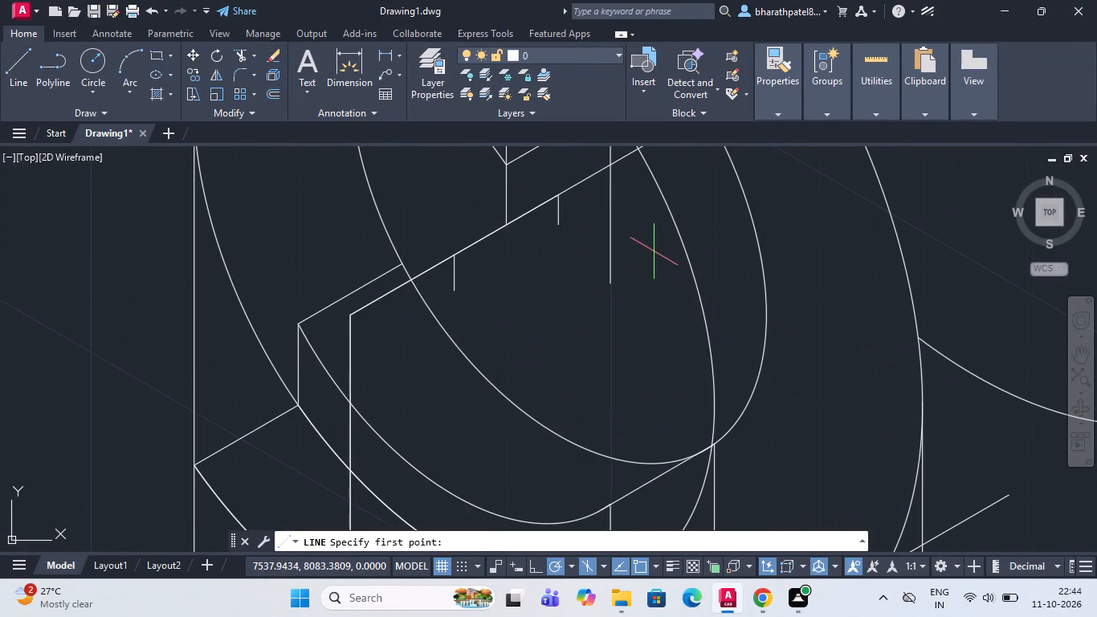
{"action": "left_click_drag", "start_coordinate": [654, 251], "coordinate": [674, 246]}
{"action": "left_click", "coordinate": [704, 231]}
{"action": "scroll", "coordinate": [703, 234], "scroll_direction": "down", "scroll_amount": 2}
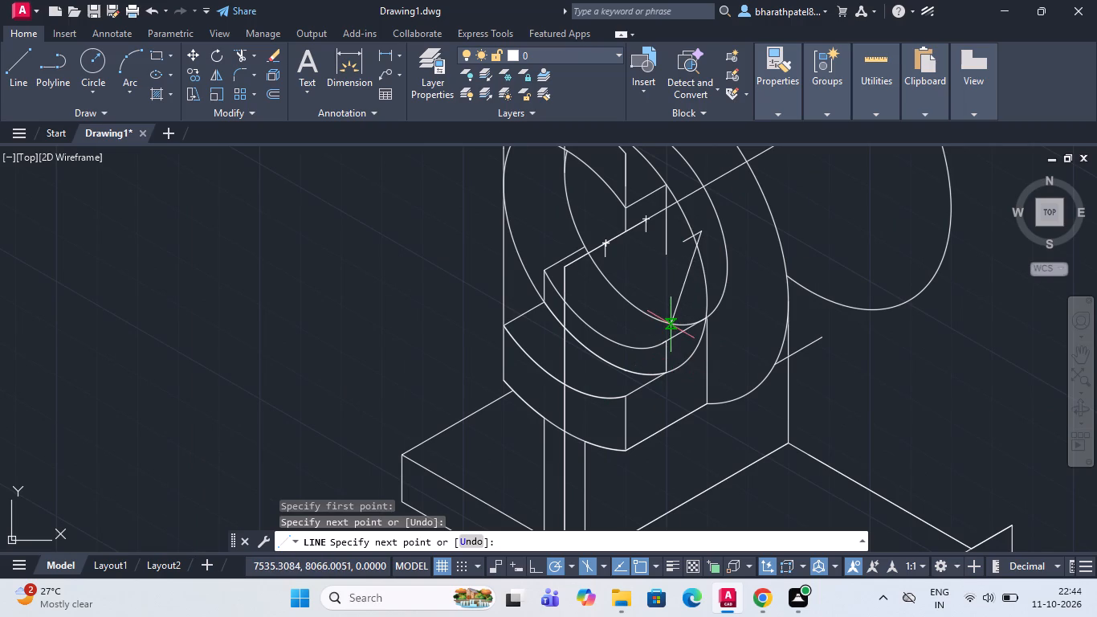
{"action": "key", "text": "Escape"}
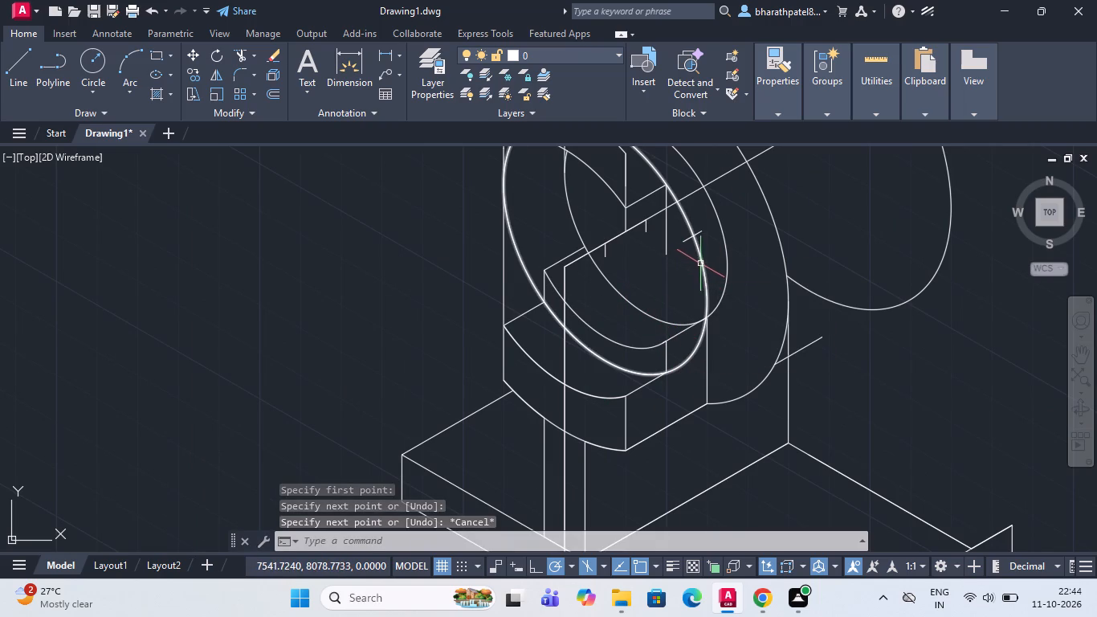
Trim the radius 25 isocircle below the short 30° line, beside the raised part's outer vertical edge, and beyond the lower step's short vertical.
{"action": "left_click", "coordinate": [241, 53]}
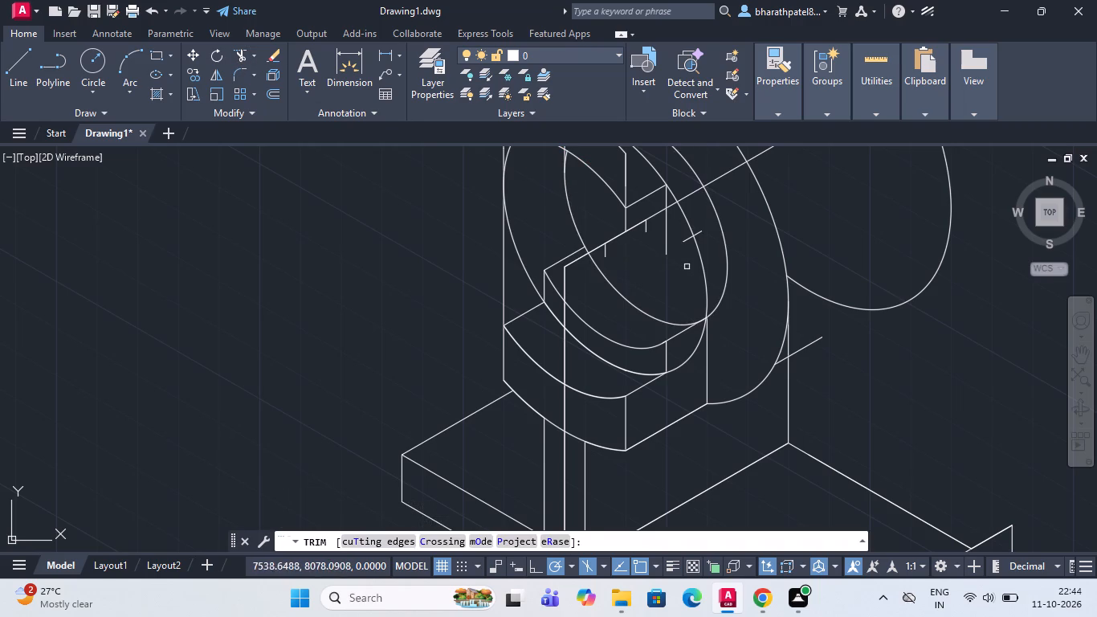
{"action": "left_click", "coordinate": [703, 264]}
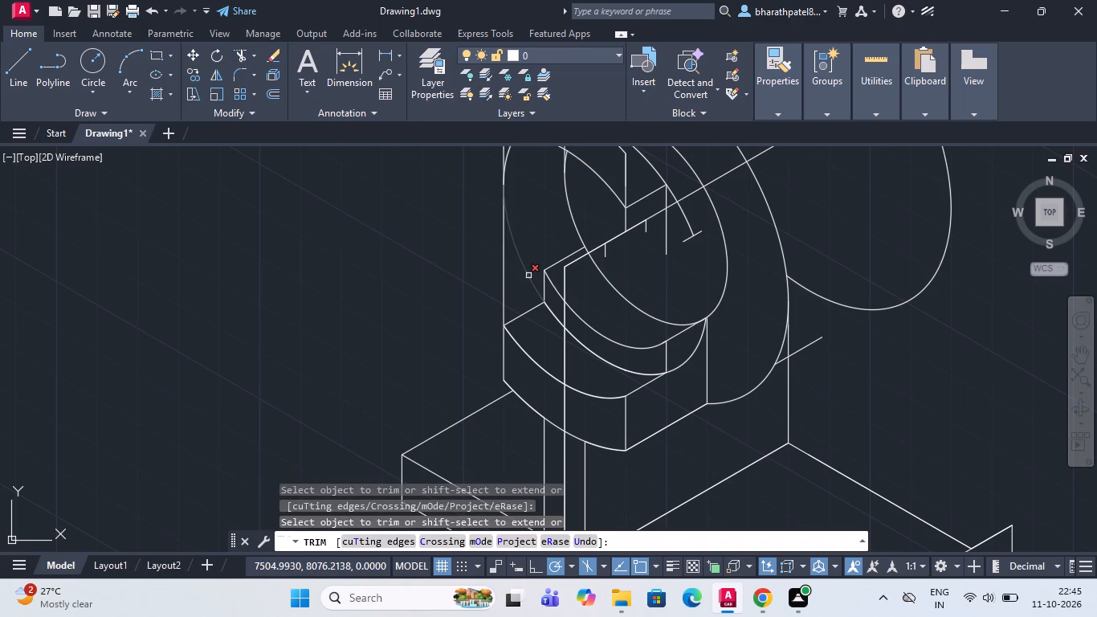
{"action": "scroll", "coordinate": [525, 269], "scroll_direction": "down", "scroll_amount": 2}
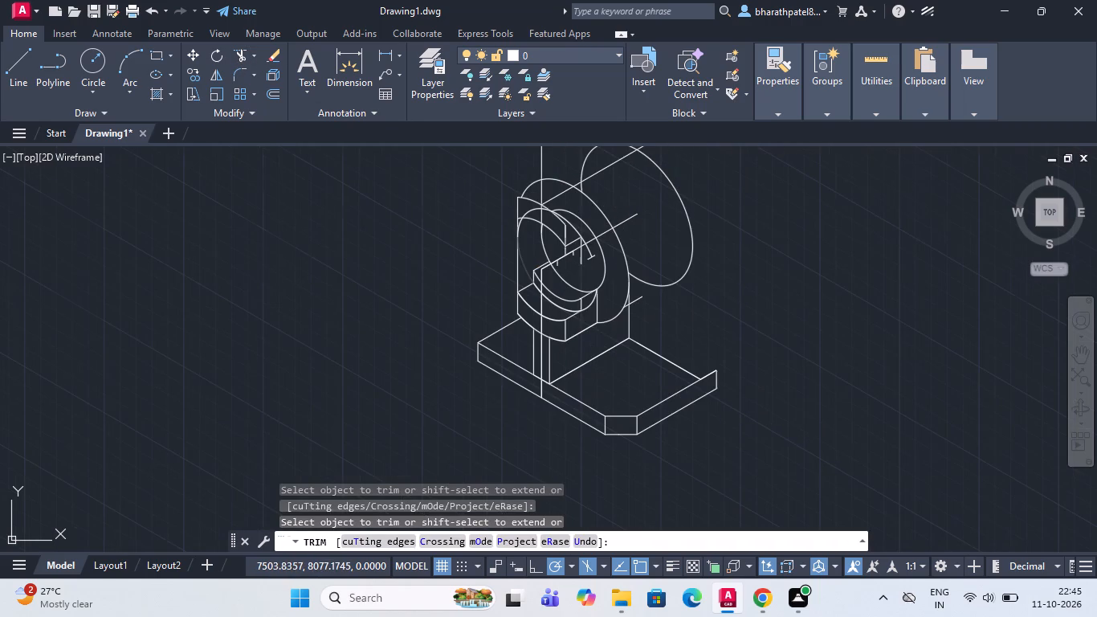
{"action": "left_click", "coordinate": [525, 266]}
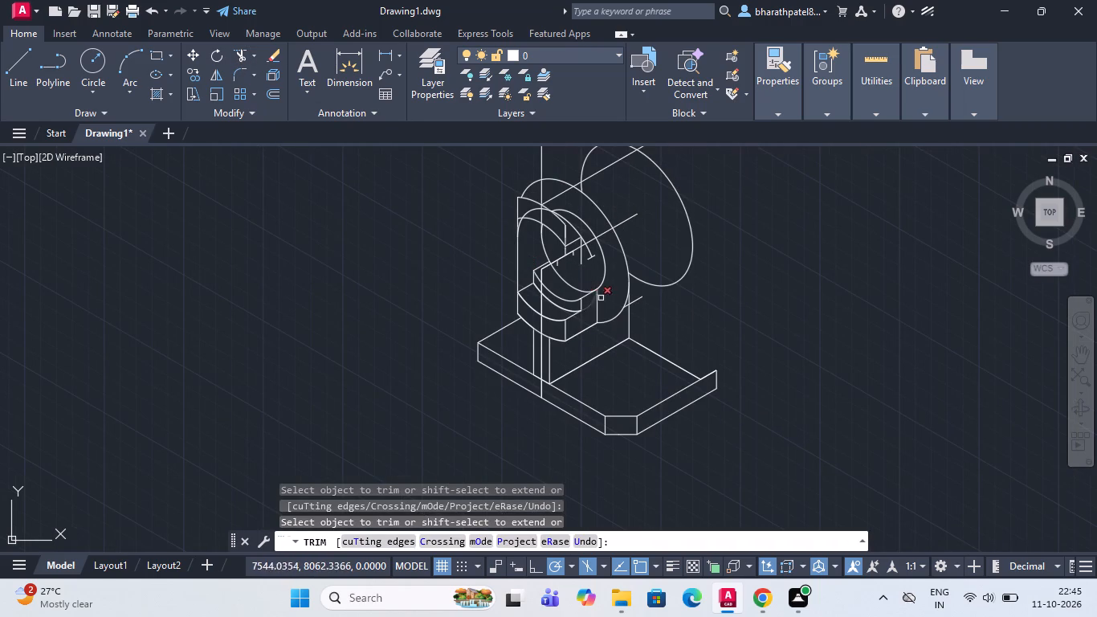
{"action": "left_click", "coordinate": [593, 301]}
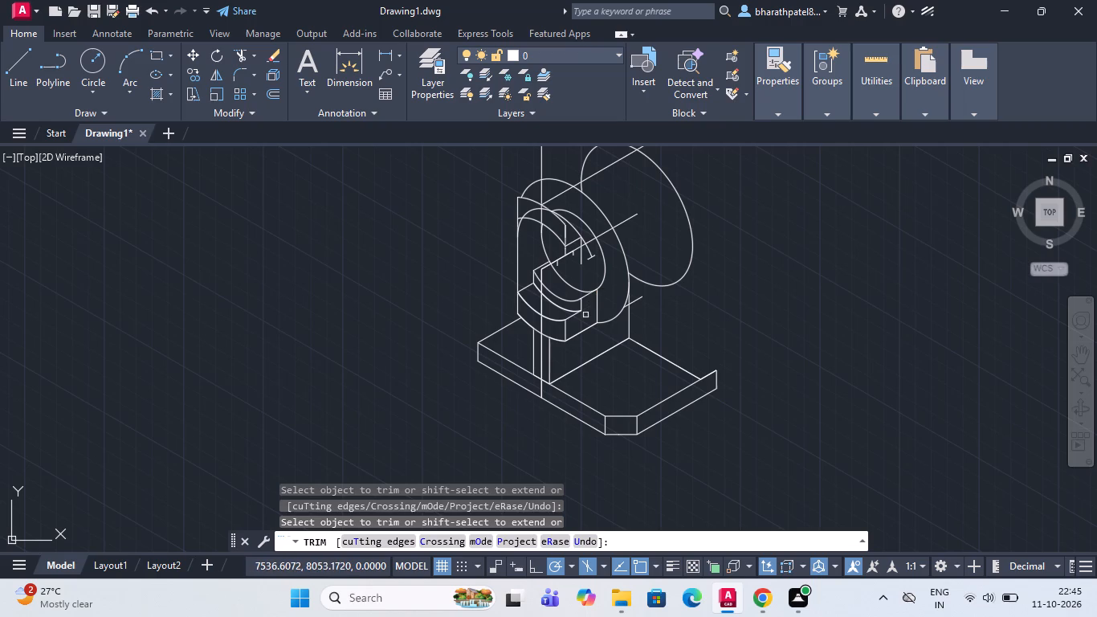
Trim away the short vertical, including its remaining stub, between the upper recess arc's lower end and the 30° centre line.
{"action": "scroll", "coordinate": [585, 315], "scroll_direction": "up", "scroll_amount": 3}
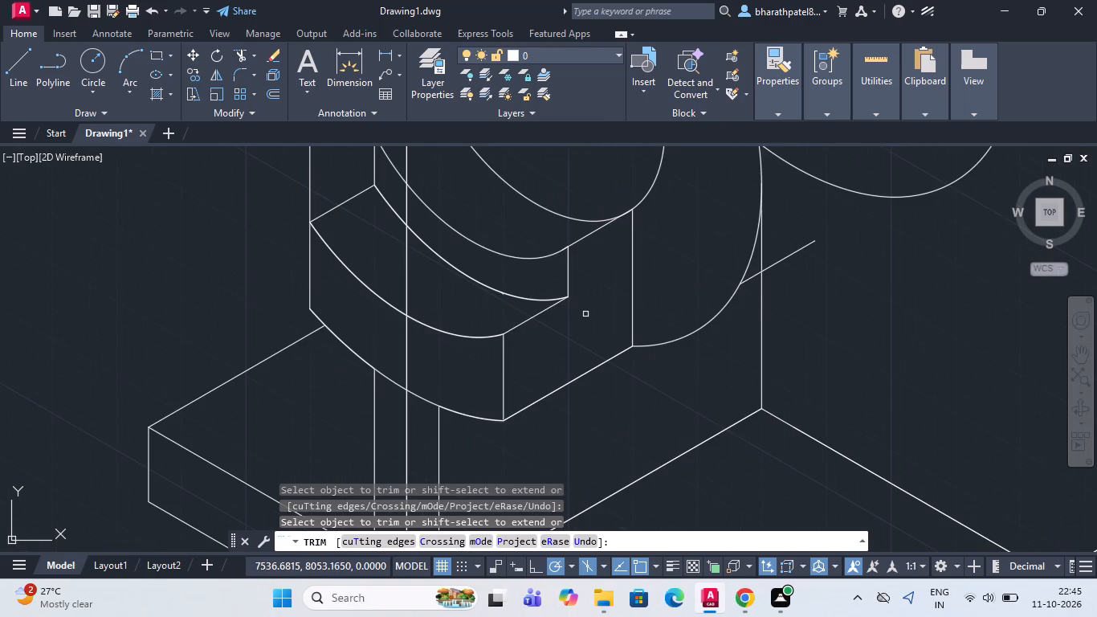
{"action": "scroll", "coordinate": [585, 314], "scroll_direction": "down", "scroll_amount": 2}
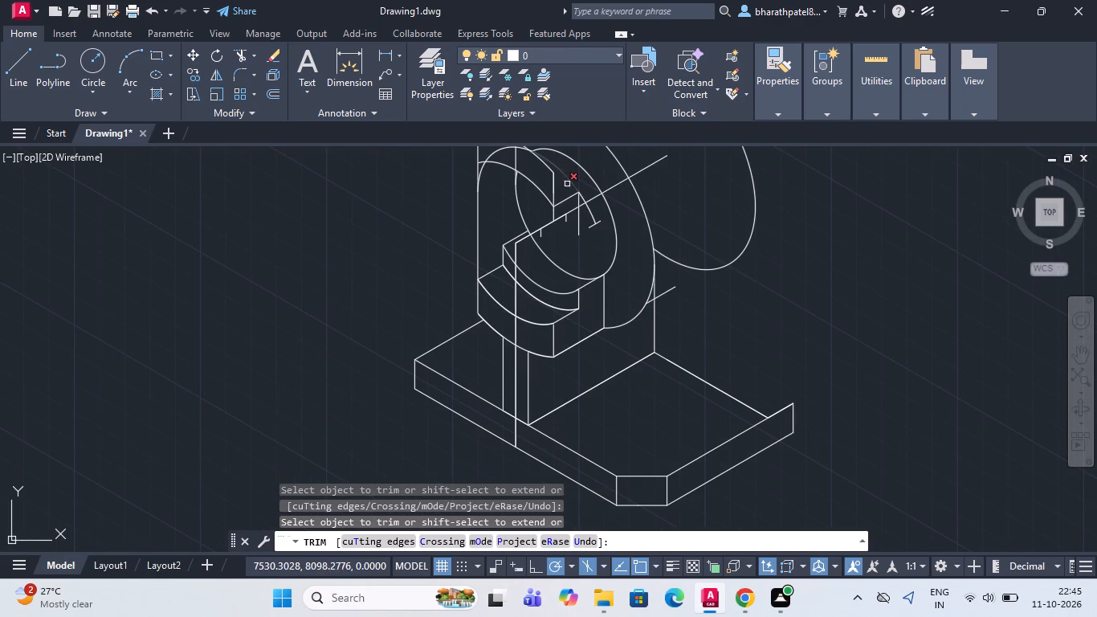
{"action": "scroll", "coordinate": [583, 243], "scroll_direction": "down", "scroll_amount": 1}
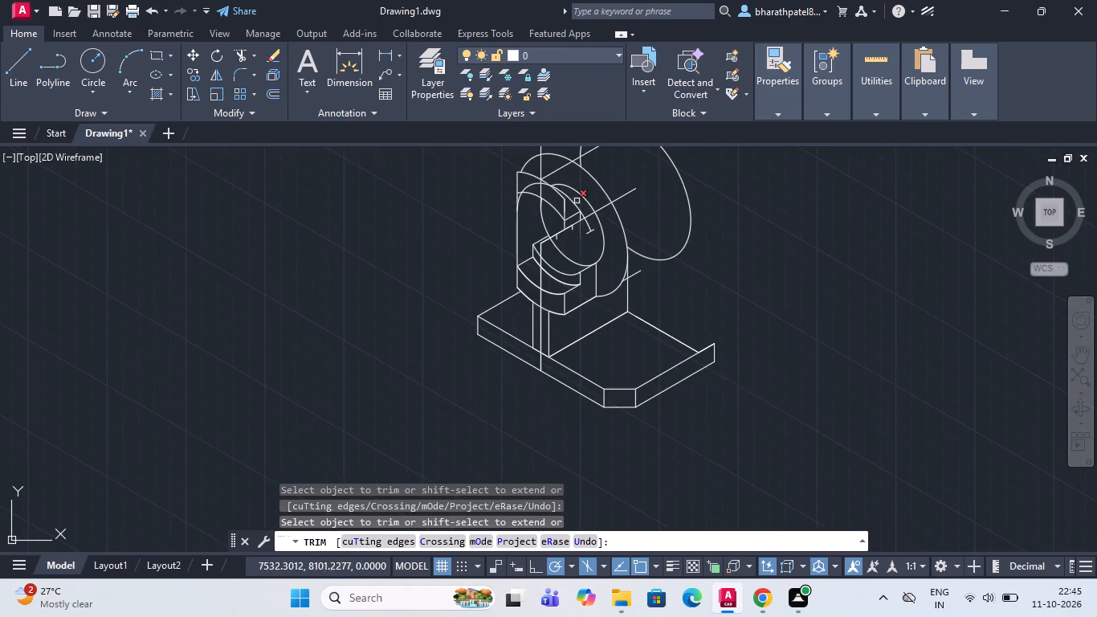
{"action": "scroll", "coordinate": [576, 192], "scroll_direction": "up", "scroll_amount": 2}
{"action": "scroll", "coordinate": [575, 192], "scroll_direction": "down", "scroll_amount": 2}
{"action": "scroll", "coordinate": [525, 145], "scroll_direction": "up", "scroll_amount": 2}
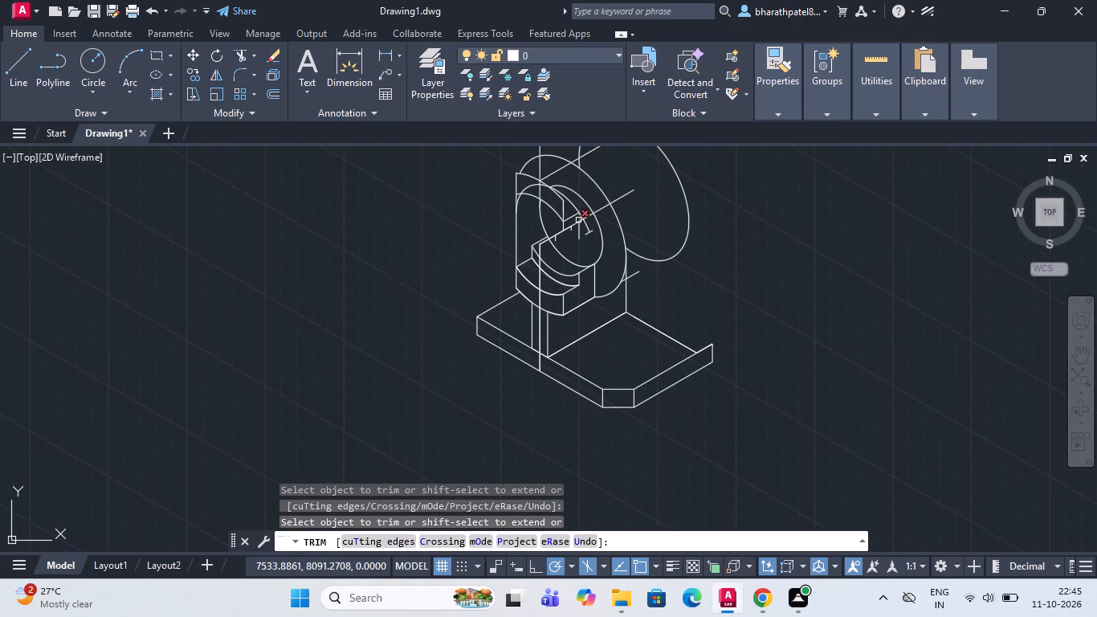
{"action": "scroll", "coordinate": [566, 255], "scroll_direction": "down", "scroll_amount": 1}
{"action": "scroll", "coordinate": [577, 198], "scroll_direction": "up", "scroll_amount": 3}
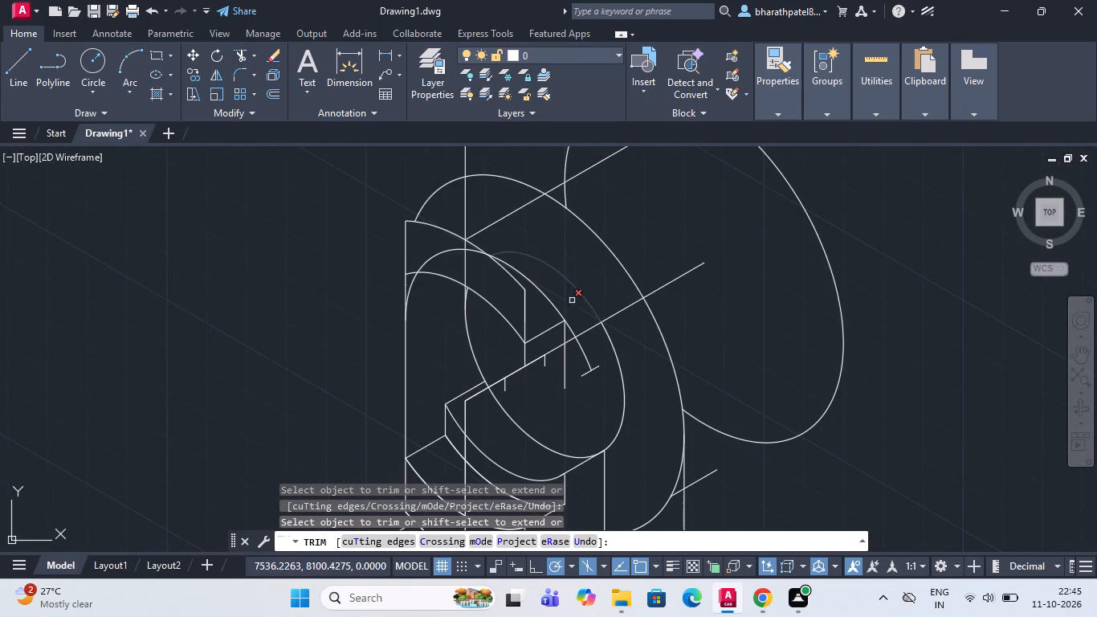
{"action": "left_click", "coordinate": [524, 353]}
{"action": "scroll", "coordinate": [530, 353], "scroll_direction": "up", "scroll_amount": 2}
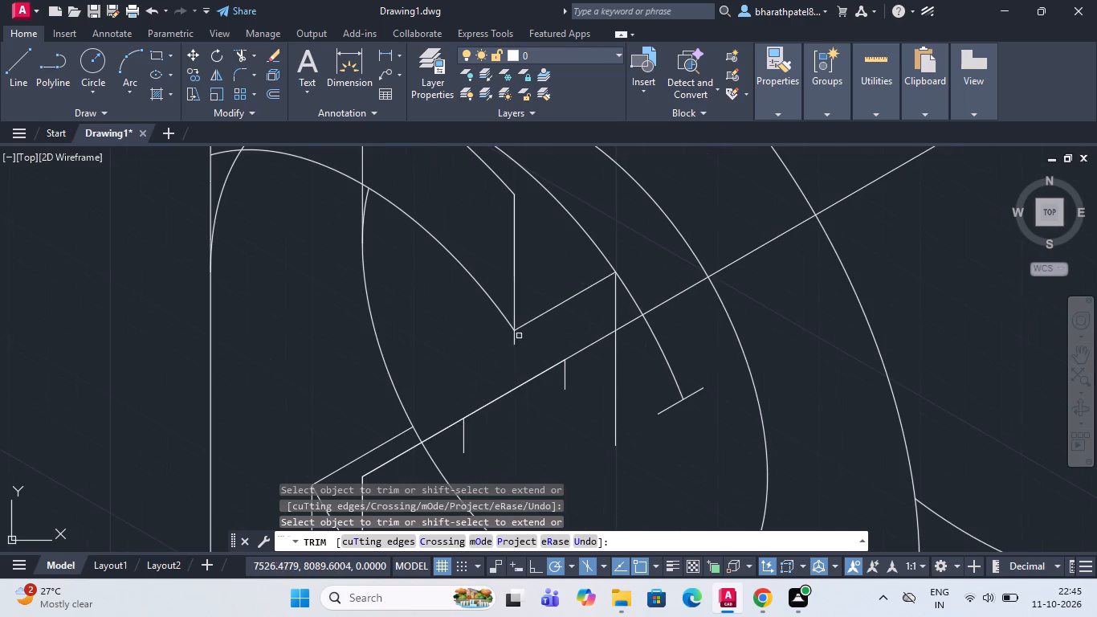
{"action": "left_click", "coordinate": [514, 337]}
Trim the vertical from the 10-long line's end where it hangs below the 30° centre line.
{"action": "scroll", "coordinate": [514, 348], "scroll_direction": "down", "scroll_amount": 1}
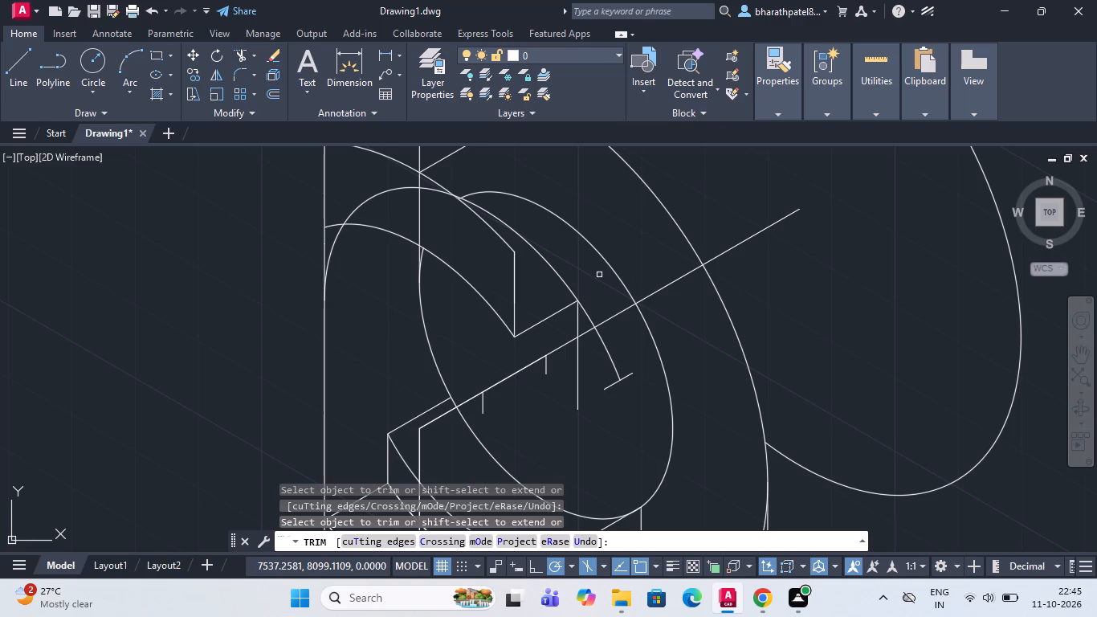
{"action": "scroll", "coordinate": [599, 275], "scroll_direction": "down", "scroll_amount": 1}
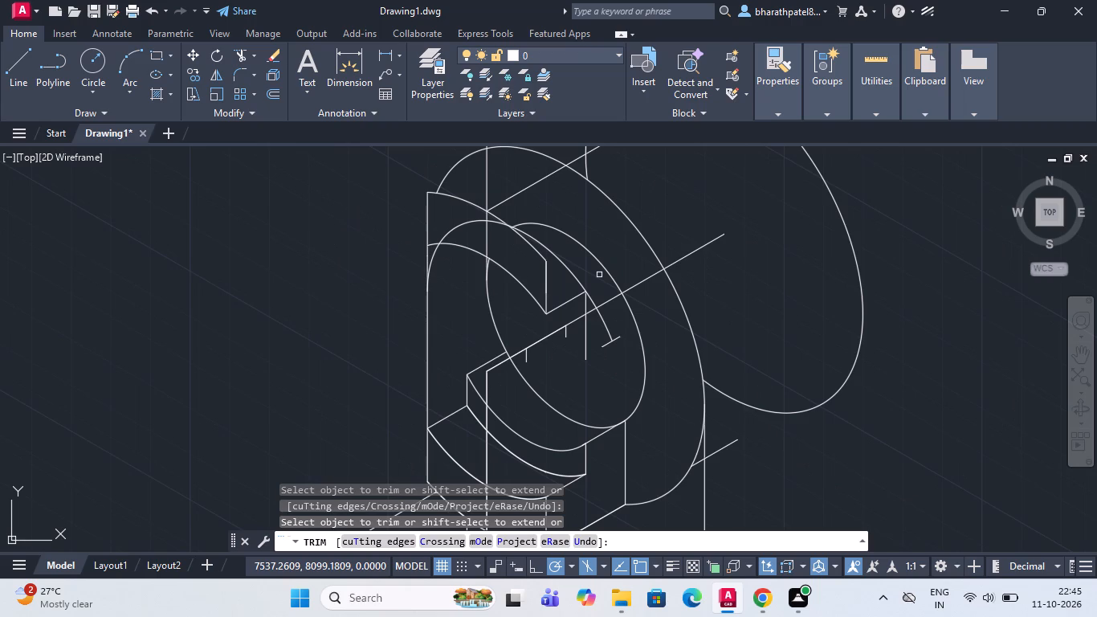
{"action": "left_click", "coordinate": [586, 353]}
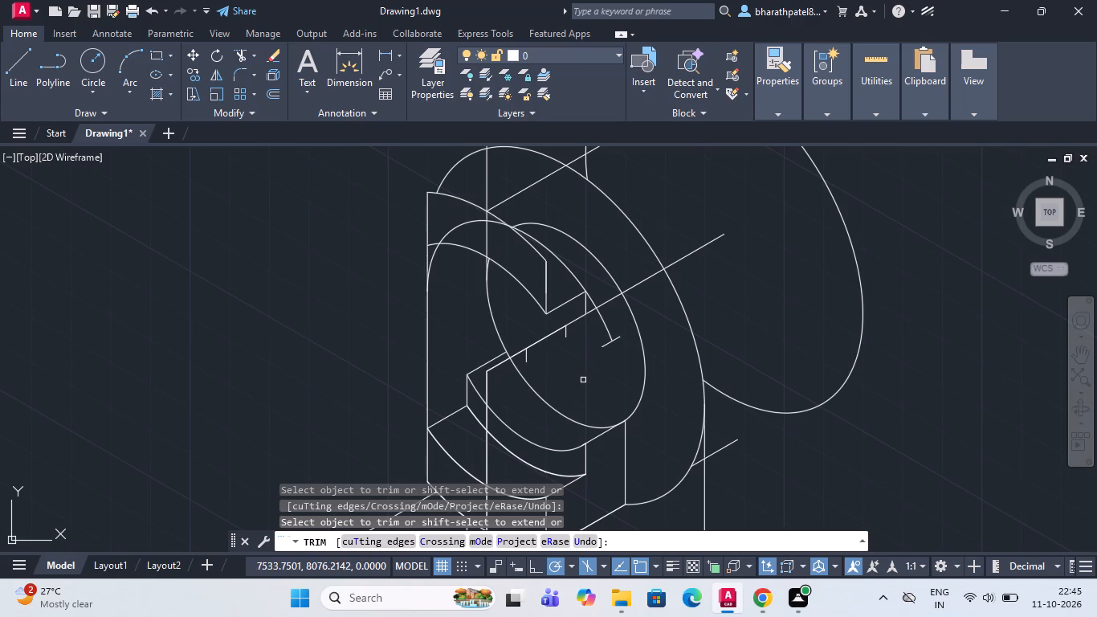
{"action": "key", "text": "Escape"}
Draw a full radius 20 isocircle centred at the top of the upper short vertical mark on the 30° centre line.
{"action": "type", "text": "ell"}
{"action": "key", "text": "Return"}
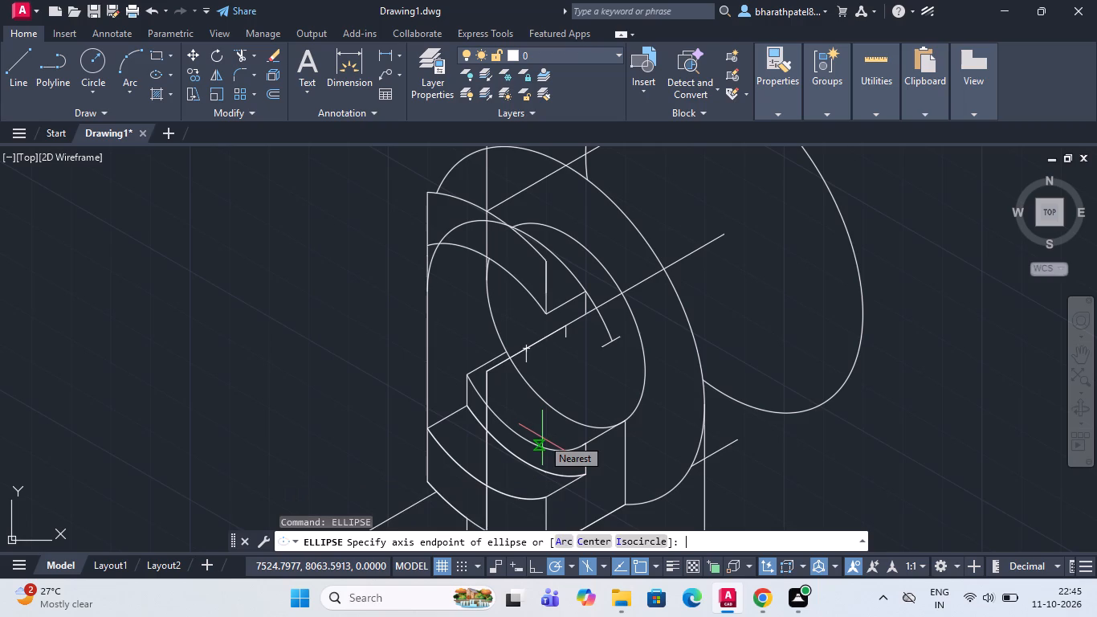
{"action": "left_click", "coordinate": [620, 541]}
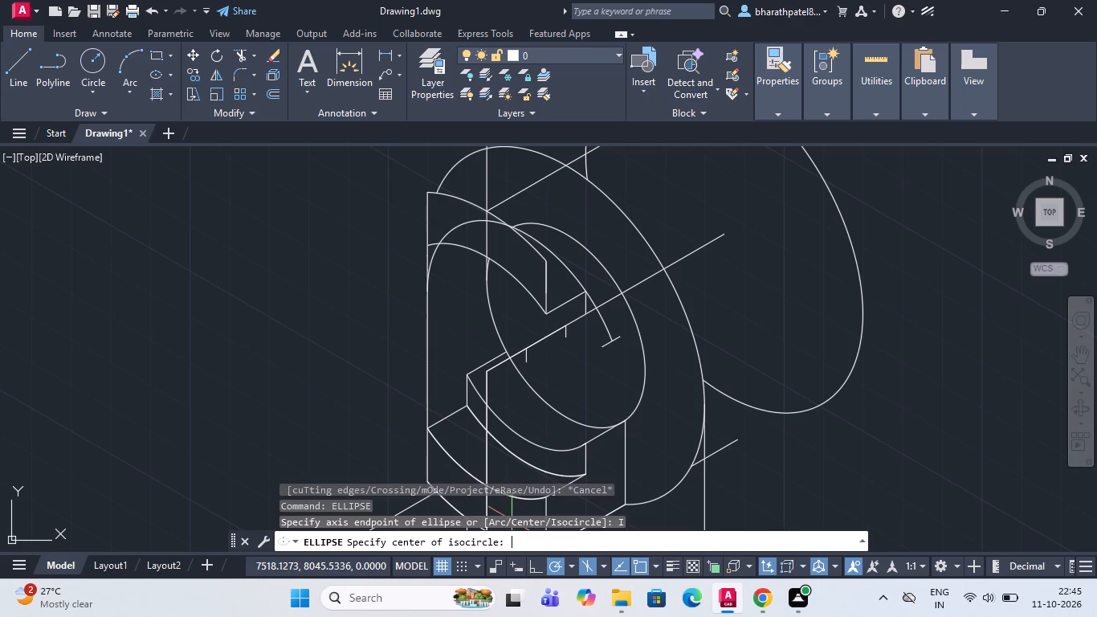
{"action": "left_click_drag", "start_coordinate": [563, 322], "coordinate": [586, 353]}
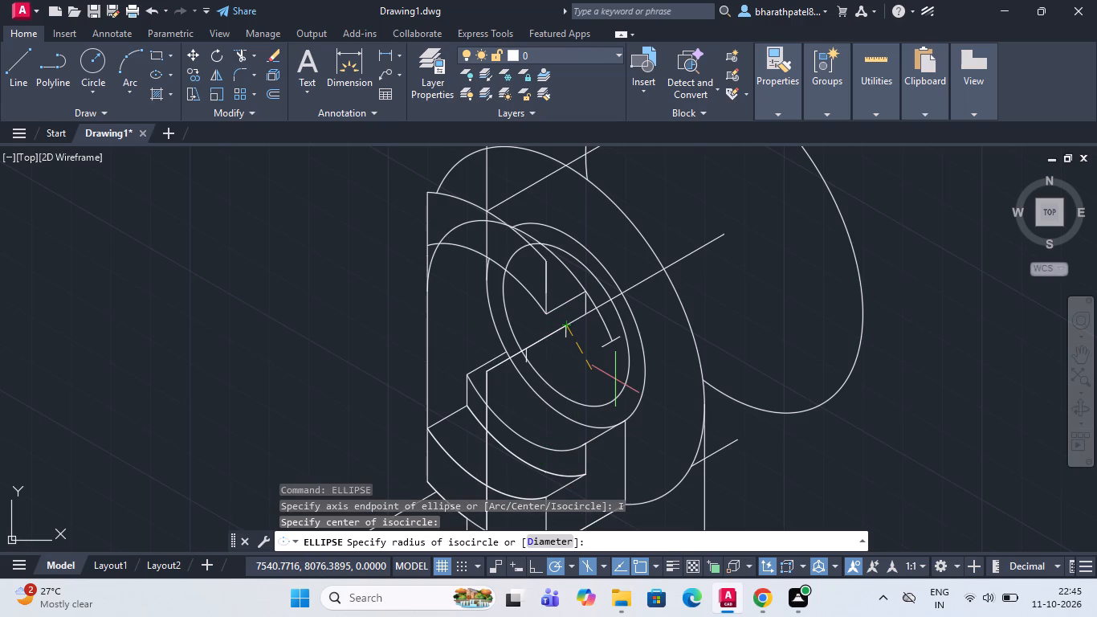
{"action": "type", "text": "20"}
{"action": "key", "text": "Return"}
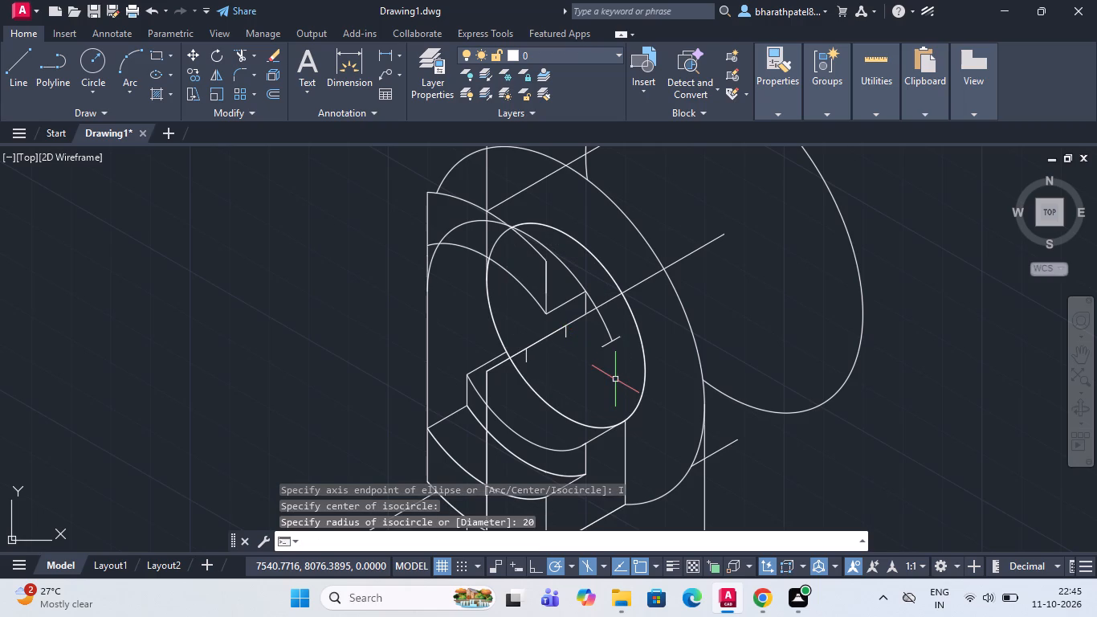
Draw a 20-long line at 30° from the upper end of the upper recess's vertical edge.
{"action": "scroll", "coordinate": [604, 379], "scroll_direction": "down", "scroll_amount": 1}
{"action": "scroll", "coordinate": [638, 328], "scroll_direction": "up", "scroll_amount": 2}
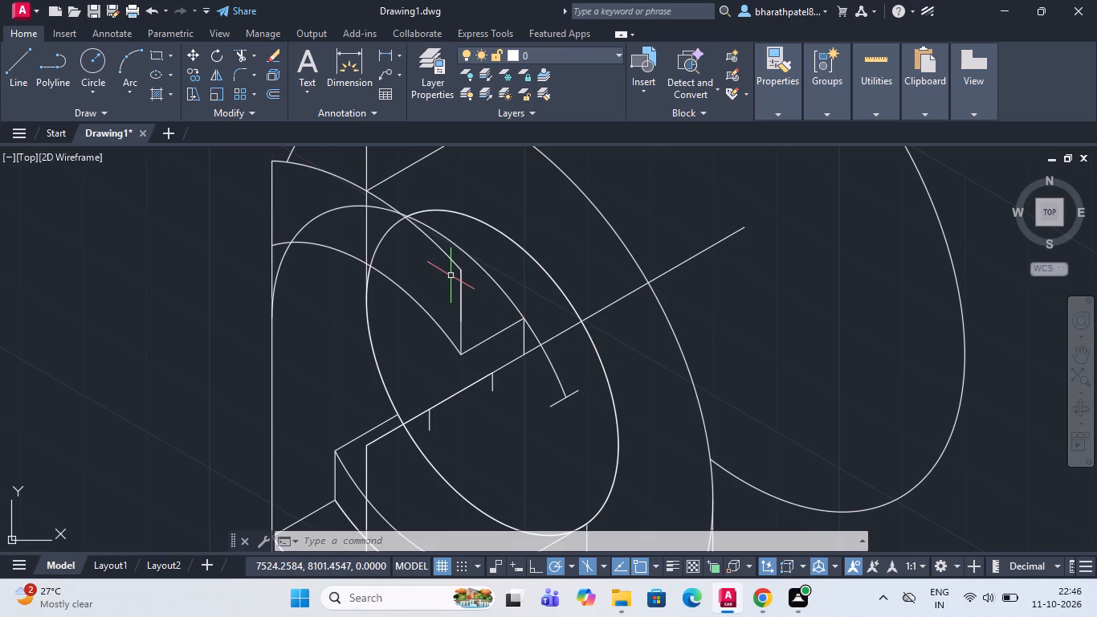
{"action": "left_click", "coordinate": [12, 57]}
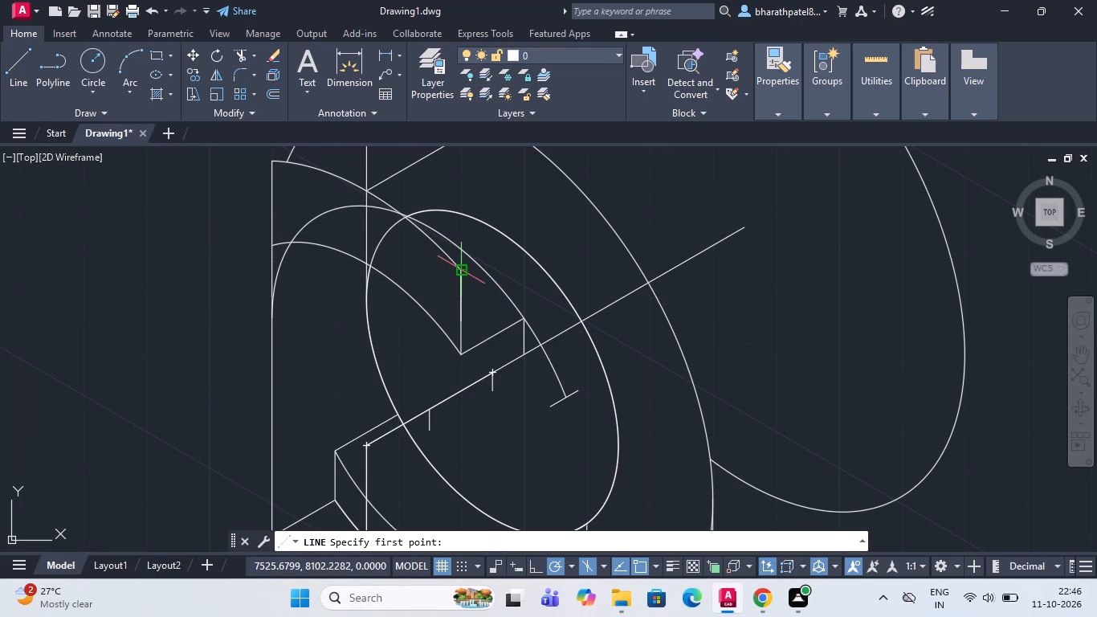
{"action": "left_click", "coordinate": [463, 272]}
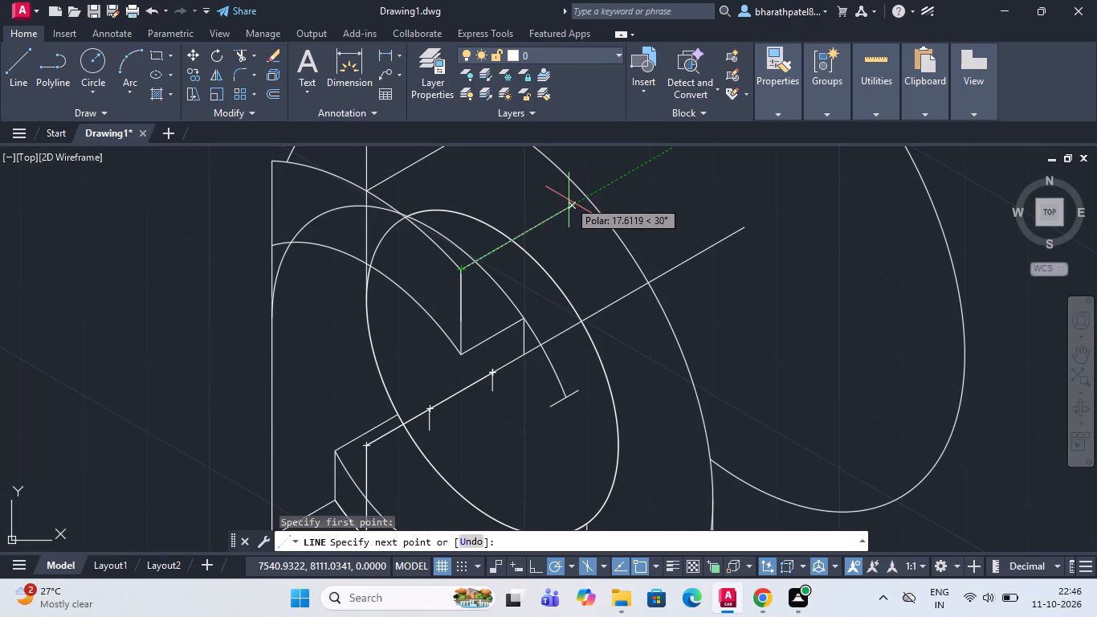
{"action": "key", "text": "2"}
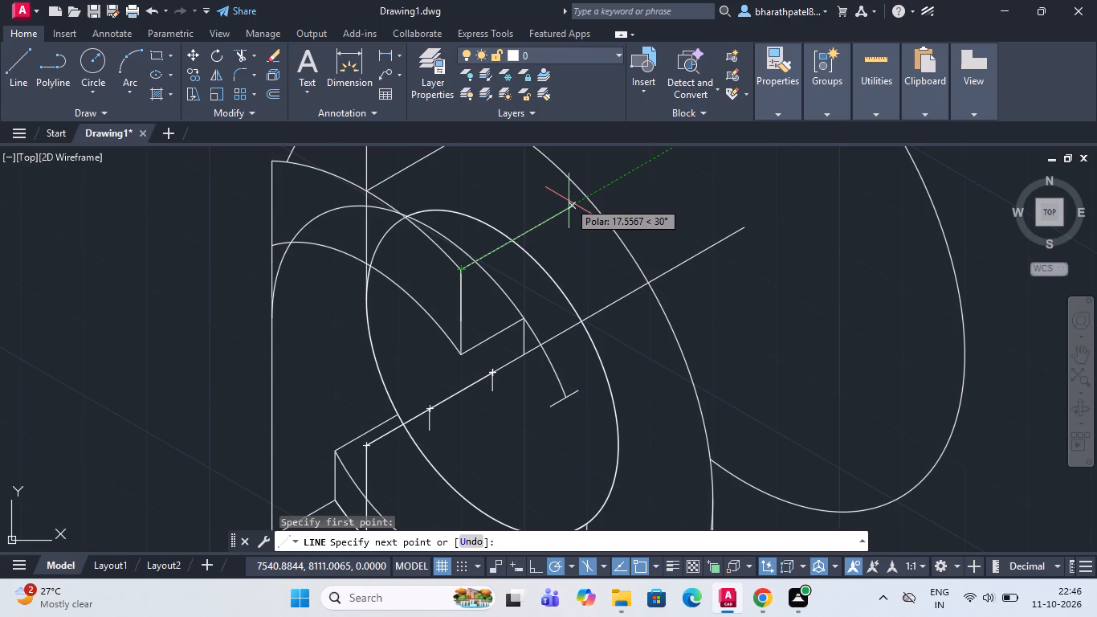
{"action": "key", "text": "0"}
{"action": "key", "text": "Return"}
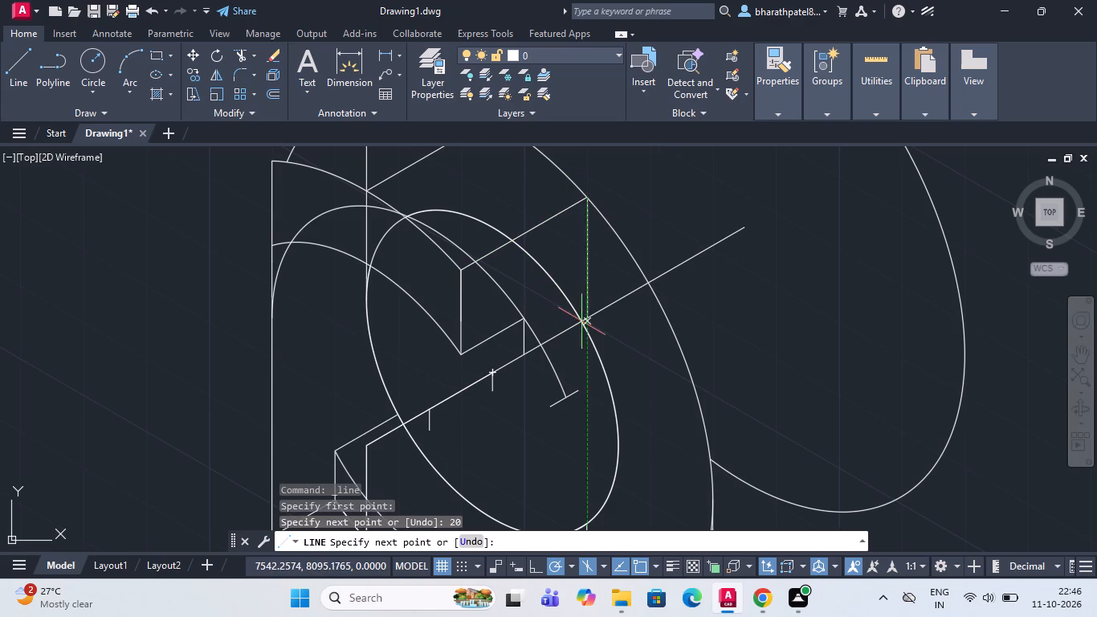
{"action": "scroll", "coordinate": [637, 398], "scroll_direction": "down", "scroll_amount": 2}
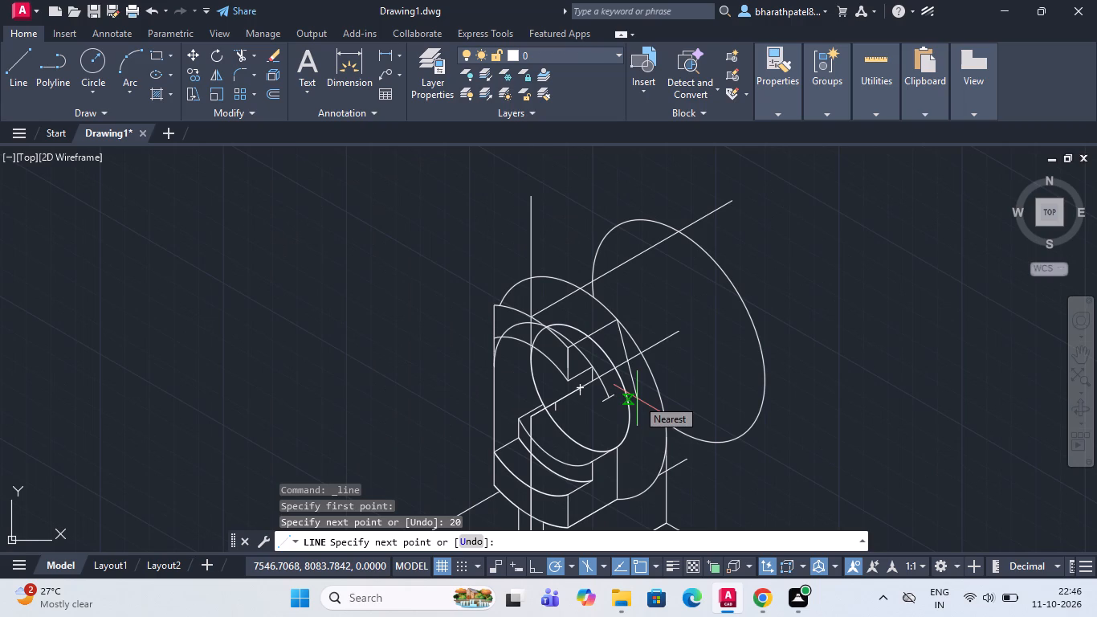
{"action": "key", "text": "Escape"}
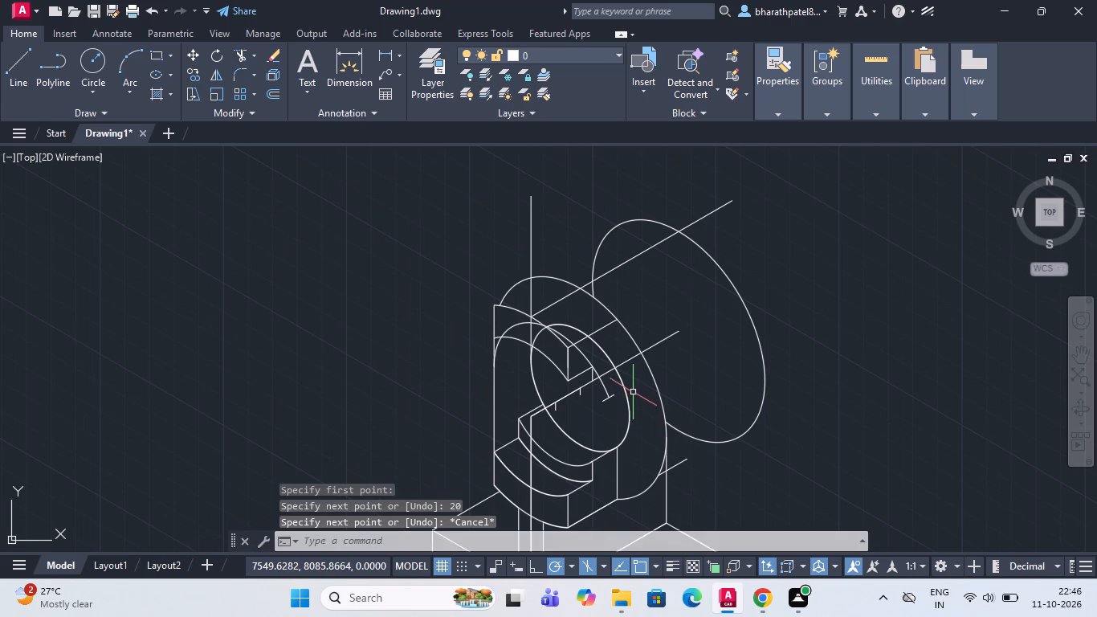
Erase the 10-long 30° line at the foot of the upper recess's vertical edge, together with the short vertical at its end.
{"action": "scroll", "coordinate": [613, 367], "scroll_direction": "up", "scroll_amount": 2}
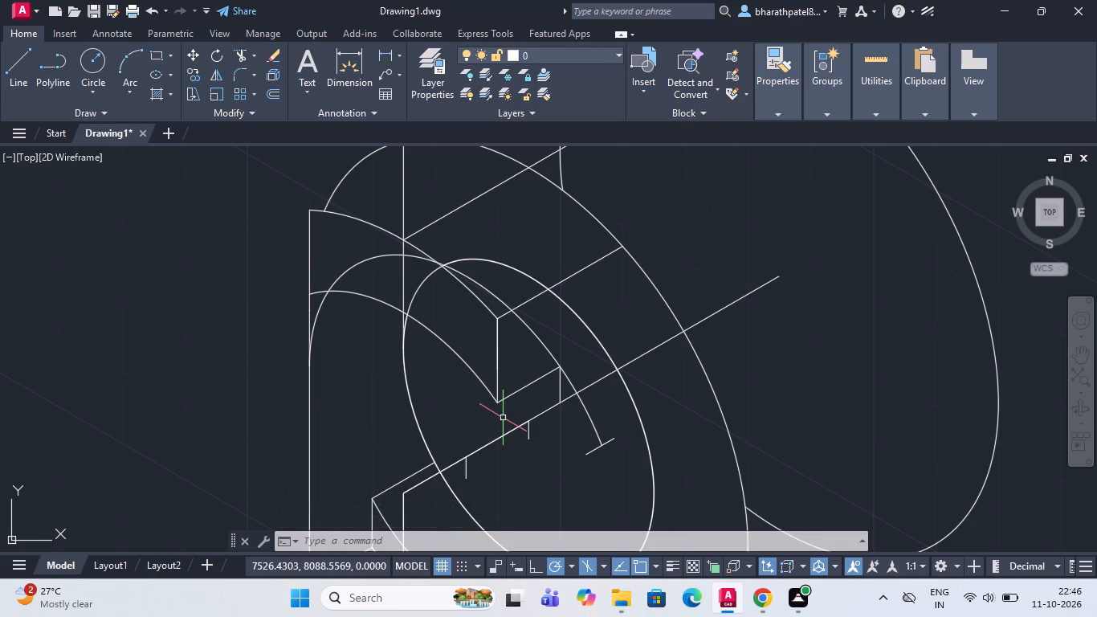
{"action": "scroll", "coordinate": [536, 395], "scroll_direction": "up", "scroll_amount": 2}
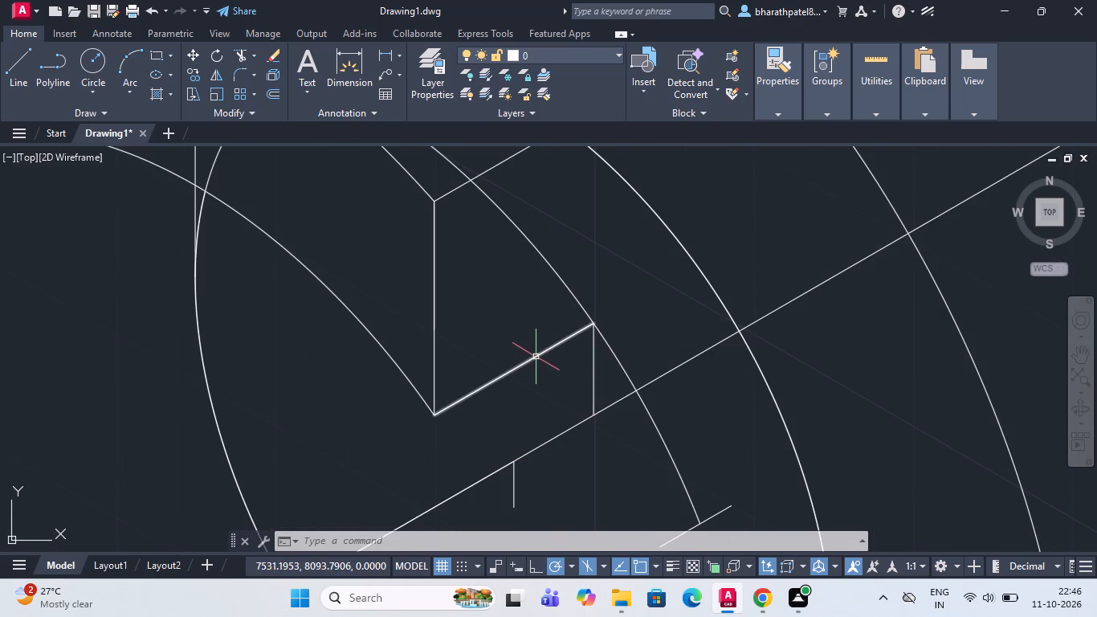
{"action": "left_click", "coordinate": [536, 357]}
{"action": "left_click", "coordinate": [592, 383]}
{"action": "key", "text": "Delete"}
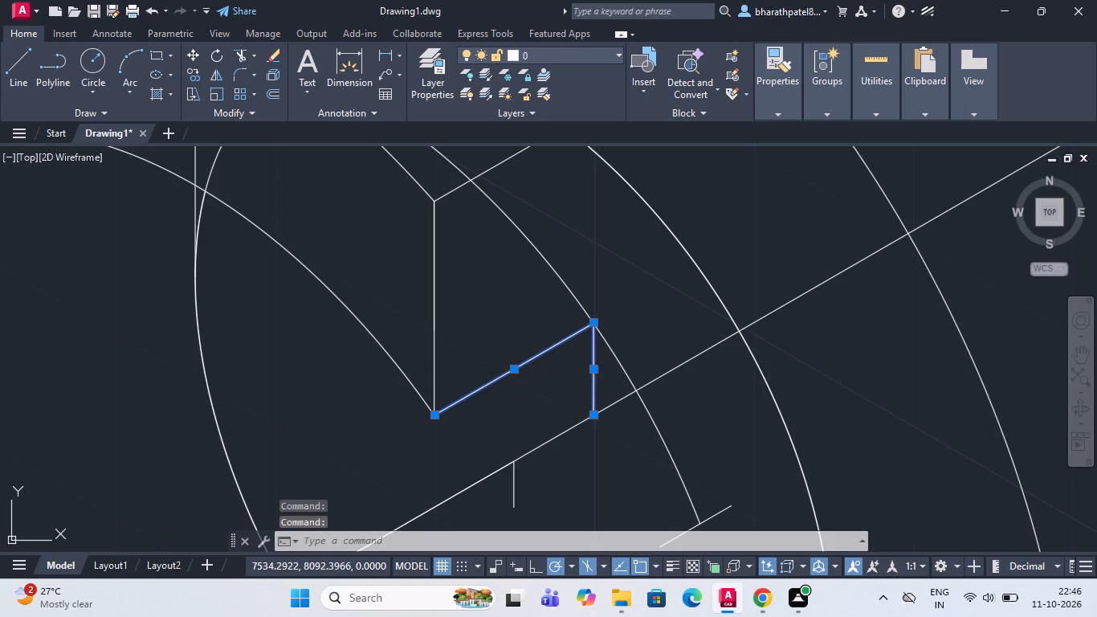
Draw a 10-long line at 30° from the foot of the recess's vertical edge, continued by a vertical about 12 long downwards.
{"action": "left_click", "coordinate": [18, 51]}
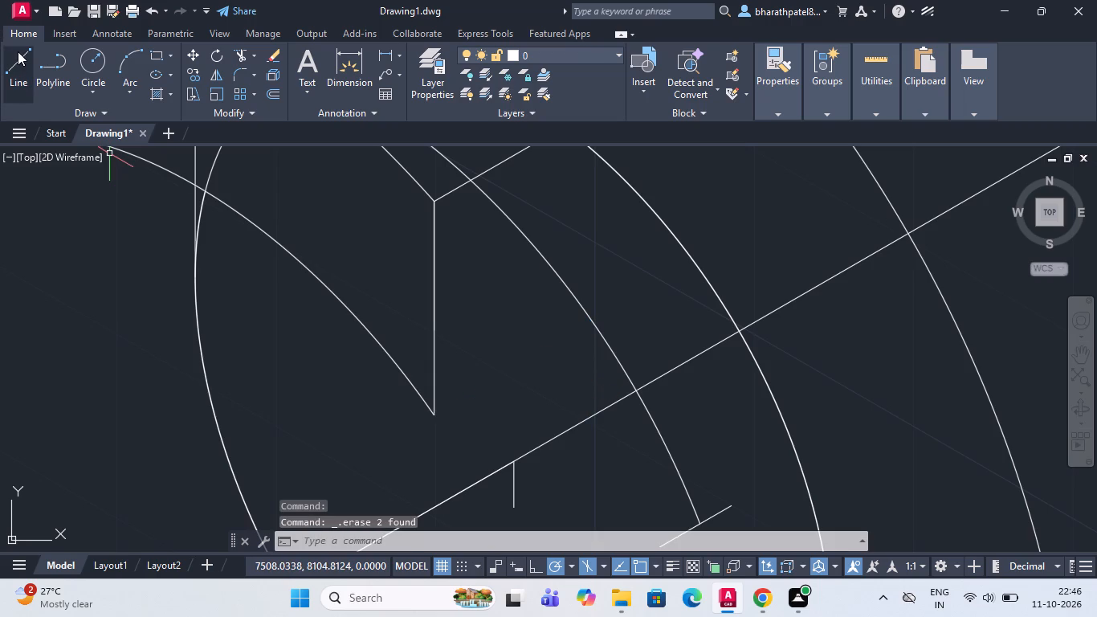
{"action": "left_click_drag", "start_coordinate": [429, 416], "coordinate": [454, 390]}
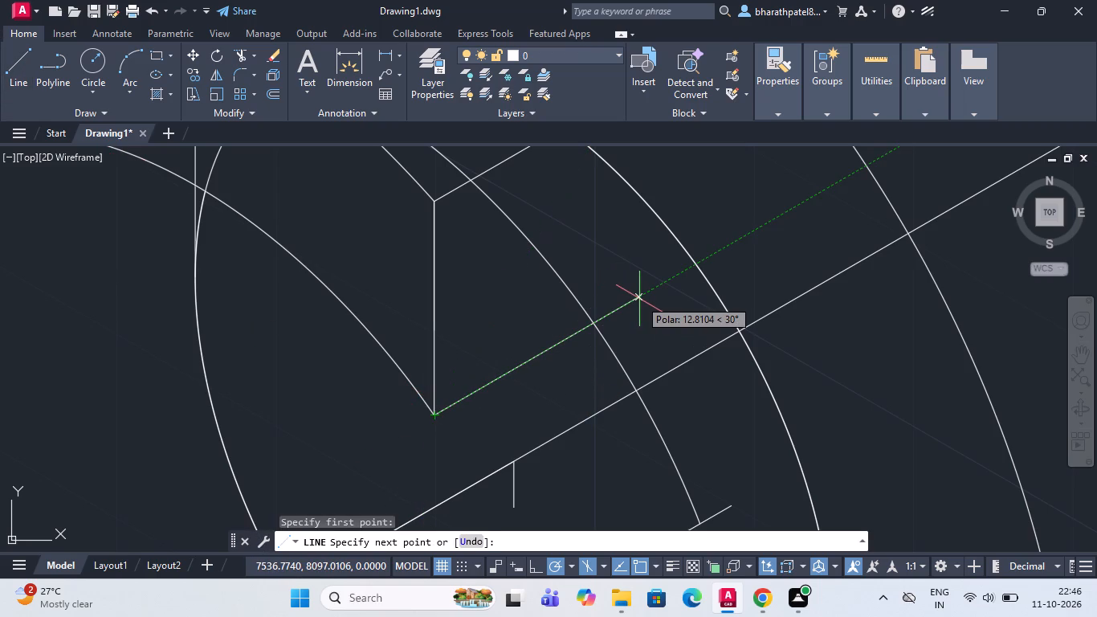
{"action": "type", "text": "10"}
{"action": "key", "text": "Return"}
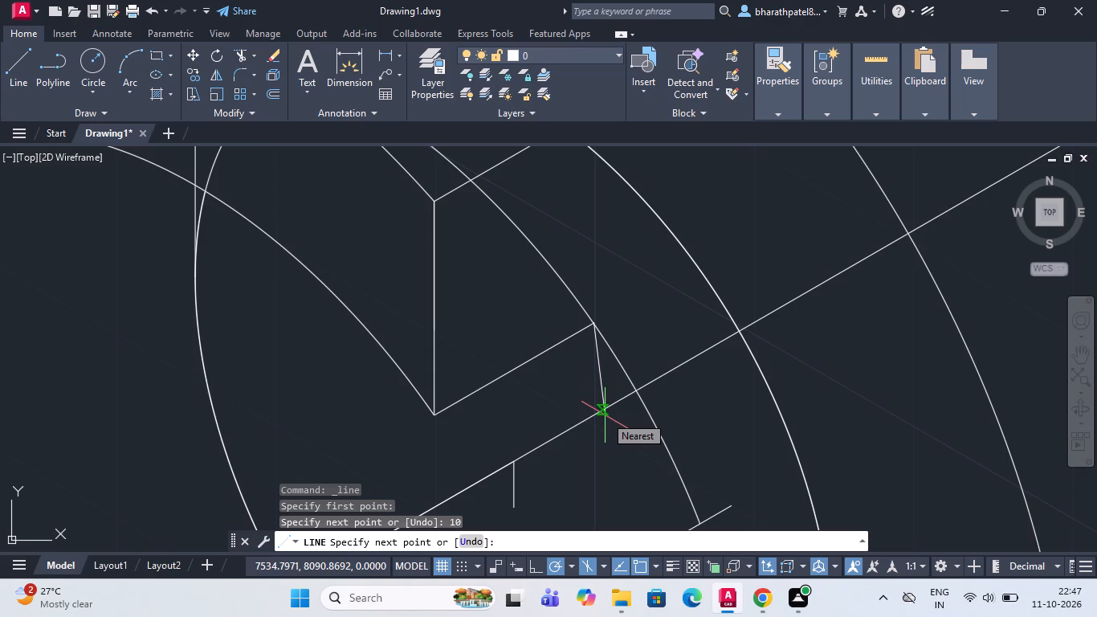
{"action": "scroll", "coordinate": [600, 379], "scroll_direction": "up", "scroll_amount": 2}
{"action": "scroll", "coordinate": [600, 379], "scroll_direction": "down", "scroll_amount": 3}
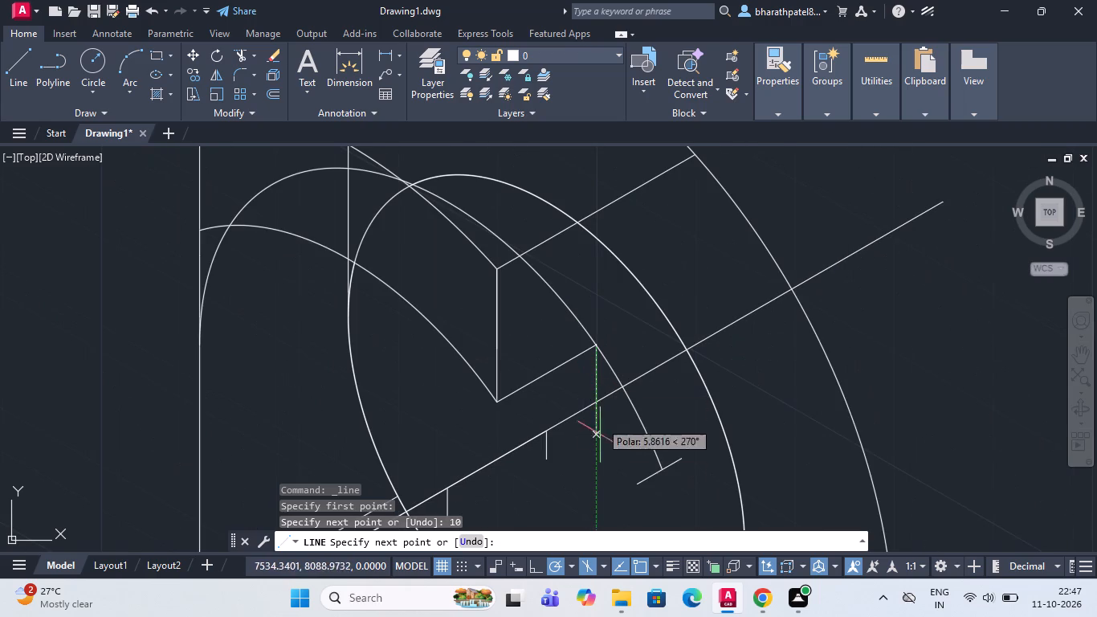
{"action": "left_click", "coordinate": [604, 484]}
{"action": "key", "text": "Escape"}
{"action": "scroll", "coordinate": [475, 296], "scroll_direction": "down", "scroll_amount": 2}
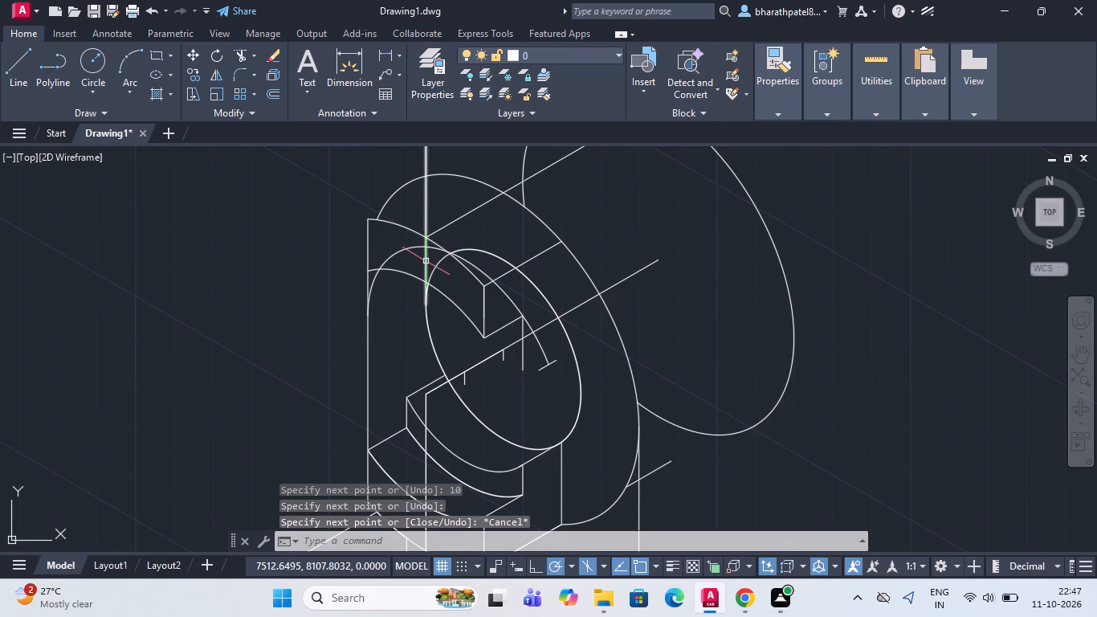
Draw a full radius 20 isocircle centred at the top of the lower short vertical mark on the 30° centre line.
{"action": "type", "text": "ell"}
{"action": "key", "text": "Return"}
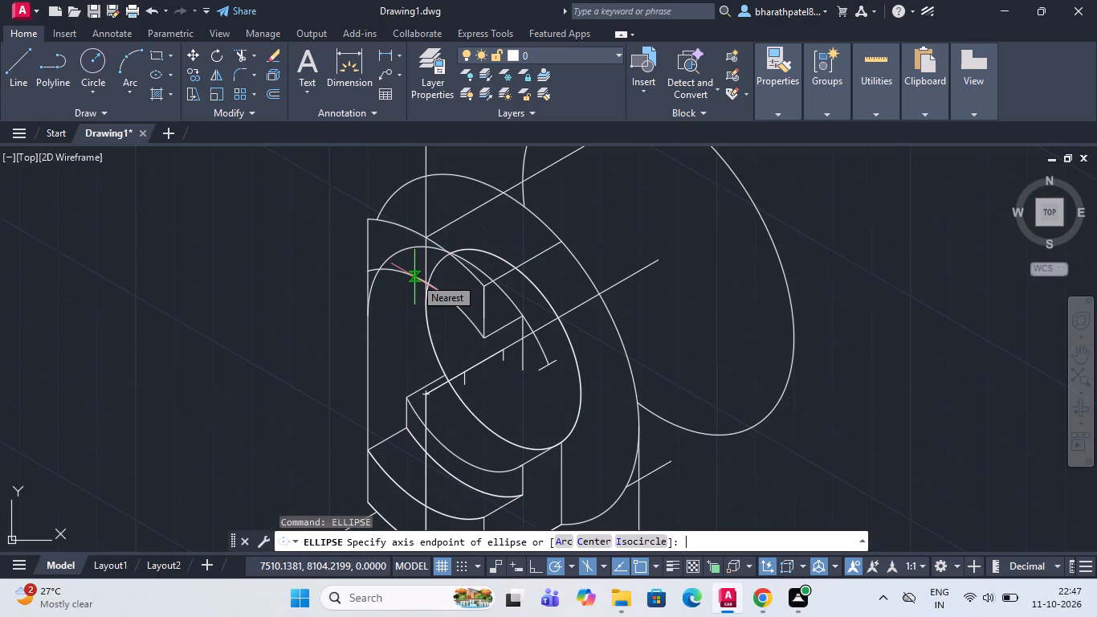
{"action": "left_click", "coordinate": [650, 539]}
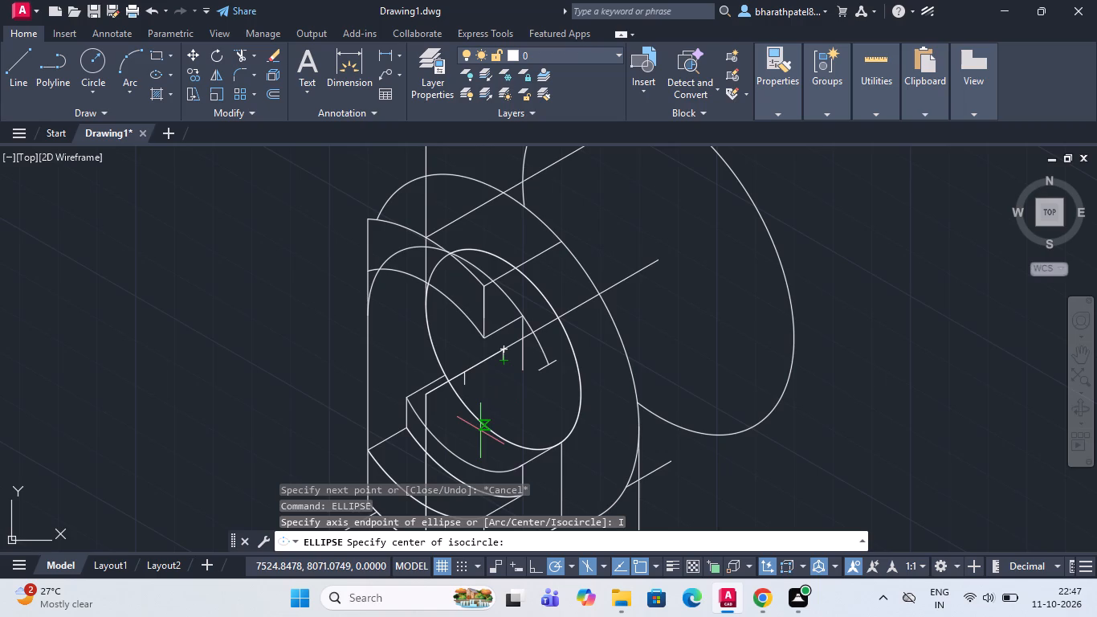
{"action": "scroll", "coordinate": [468, 391], "scroll_direction": "up", "scroll_amount": 2}
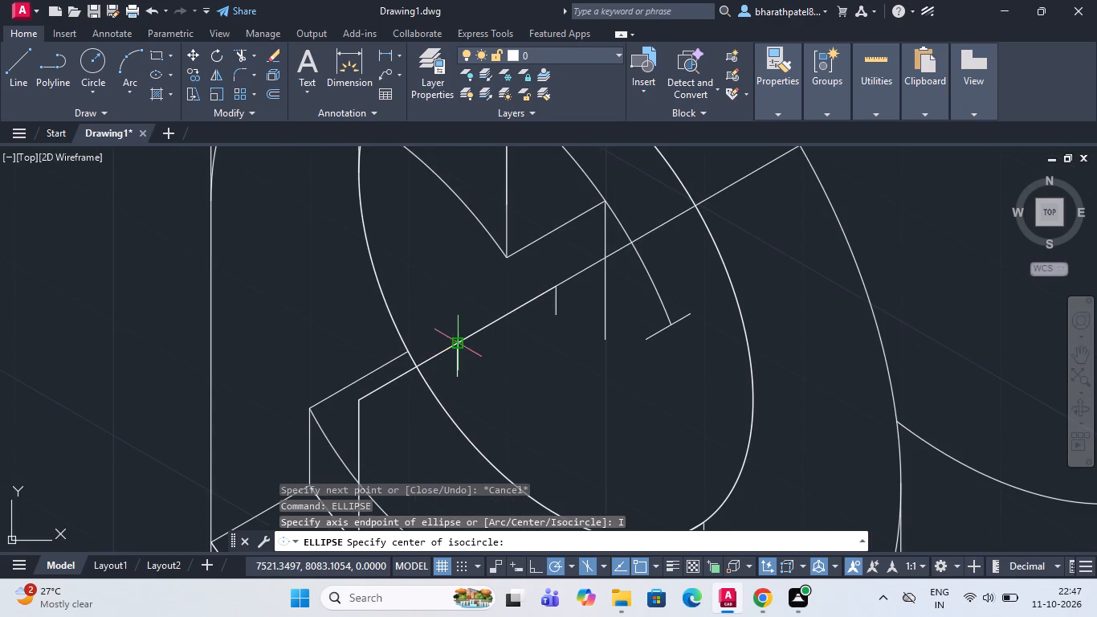
{"action": "scroll", "coordinate": [453, 346], "scroll_direction": "up", "scroll_amount": 2}
{"action": "left_click", "coordinate": [462, 341]}
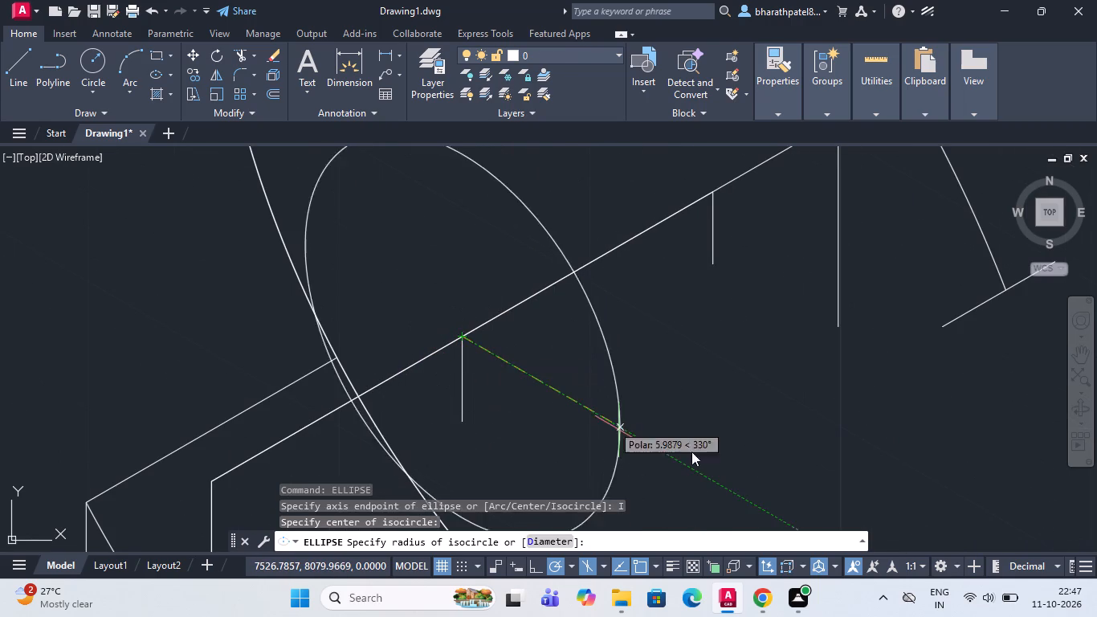
{"action": "type", "text": "20"}
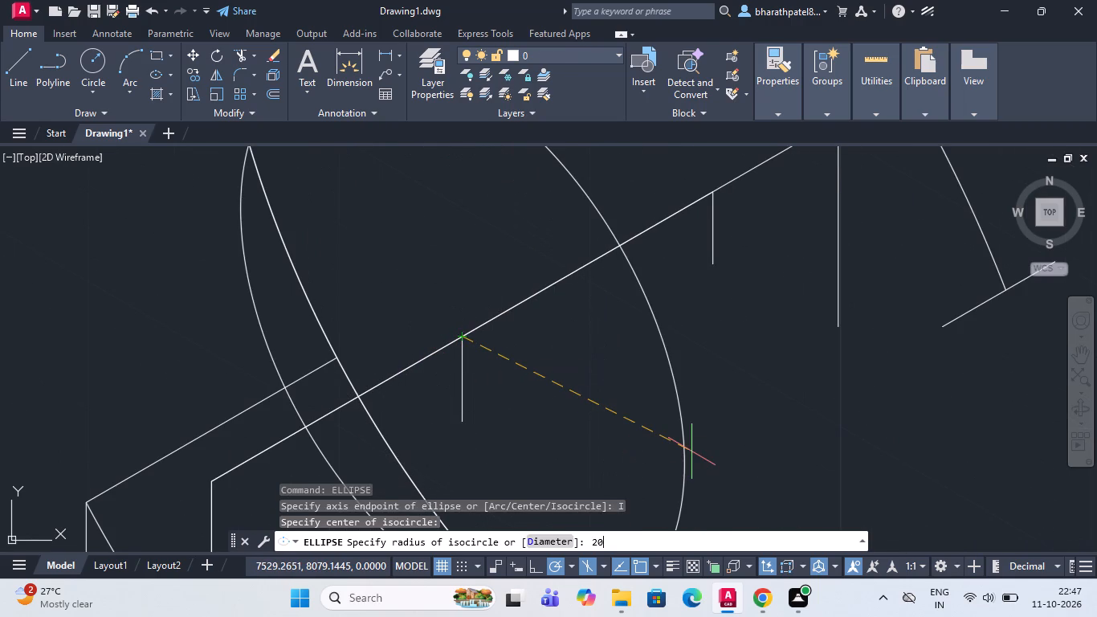
{"action": "key", "text": "Return"}
{"action": "scroll", "coordinate": [691, 377], "scroll_direction": "down", "scroll_amount": 3}
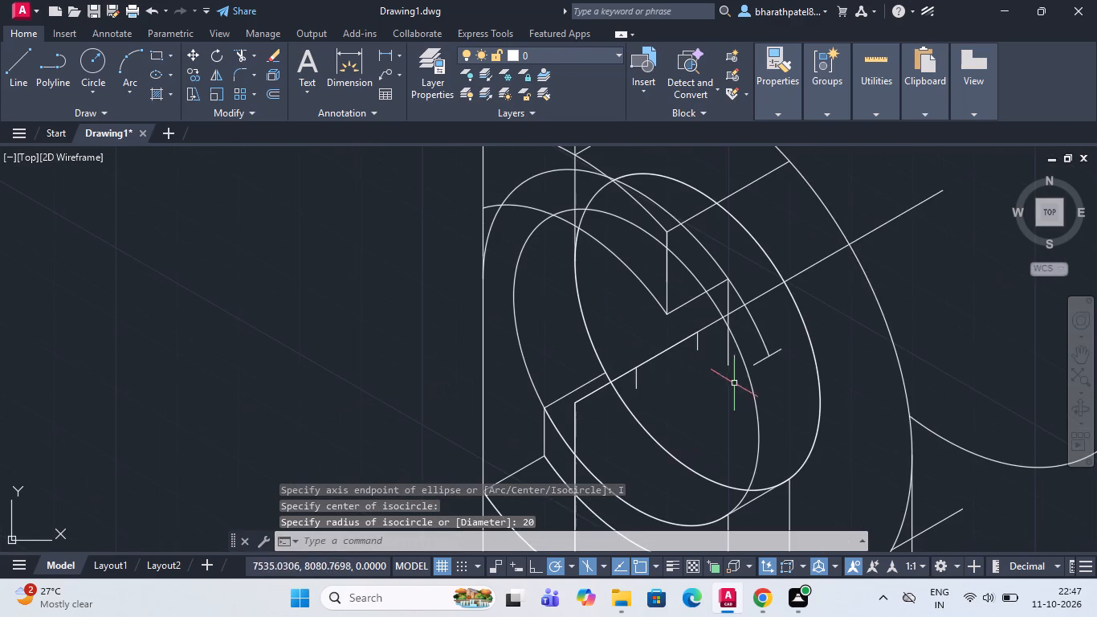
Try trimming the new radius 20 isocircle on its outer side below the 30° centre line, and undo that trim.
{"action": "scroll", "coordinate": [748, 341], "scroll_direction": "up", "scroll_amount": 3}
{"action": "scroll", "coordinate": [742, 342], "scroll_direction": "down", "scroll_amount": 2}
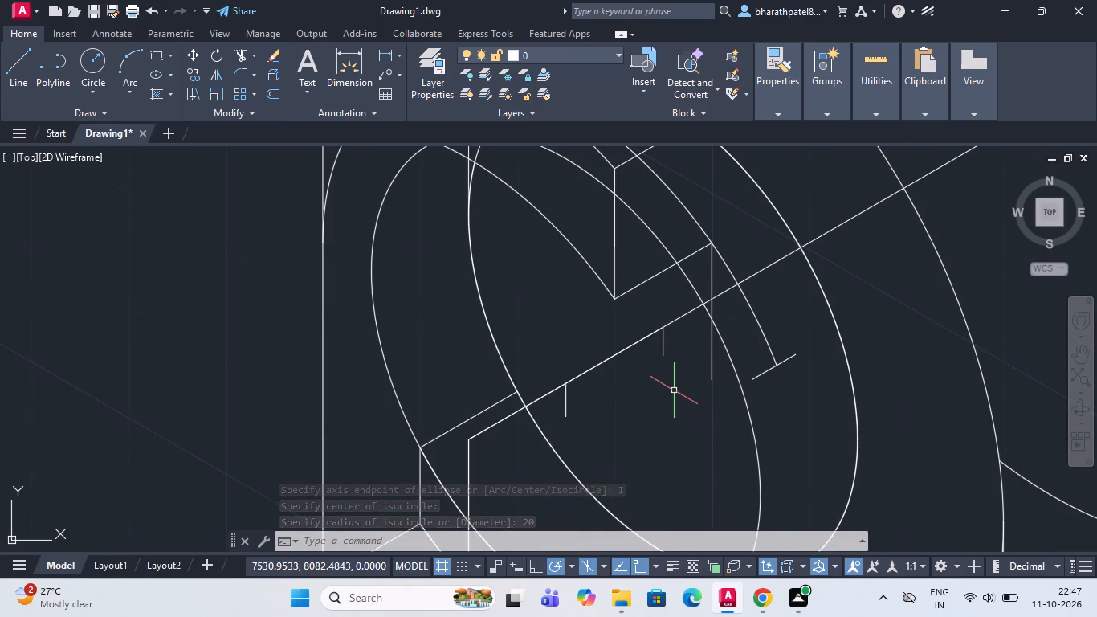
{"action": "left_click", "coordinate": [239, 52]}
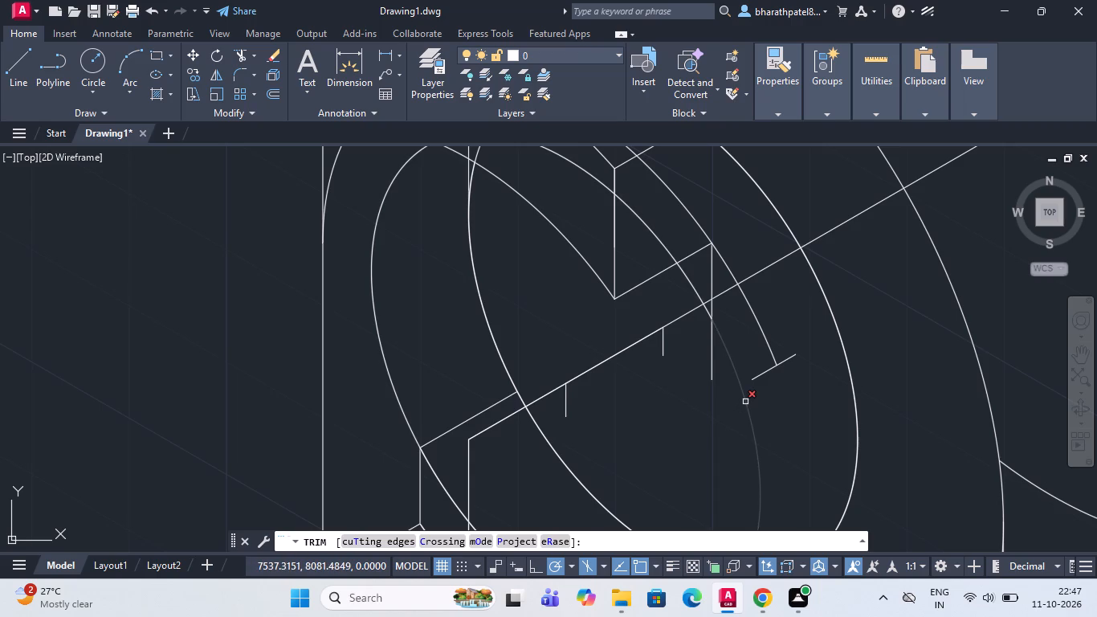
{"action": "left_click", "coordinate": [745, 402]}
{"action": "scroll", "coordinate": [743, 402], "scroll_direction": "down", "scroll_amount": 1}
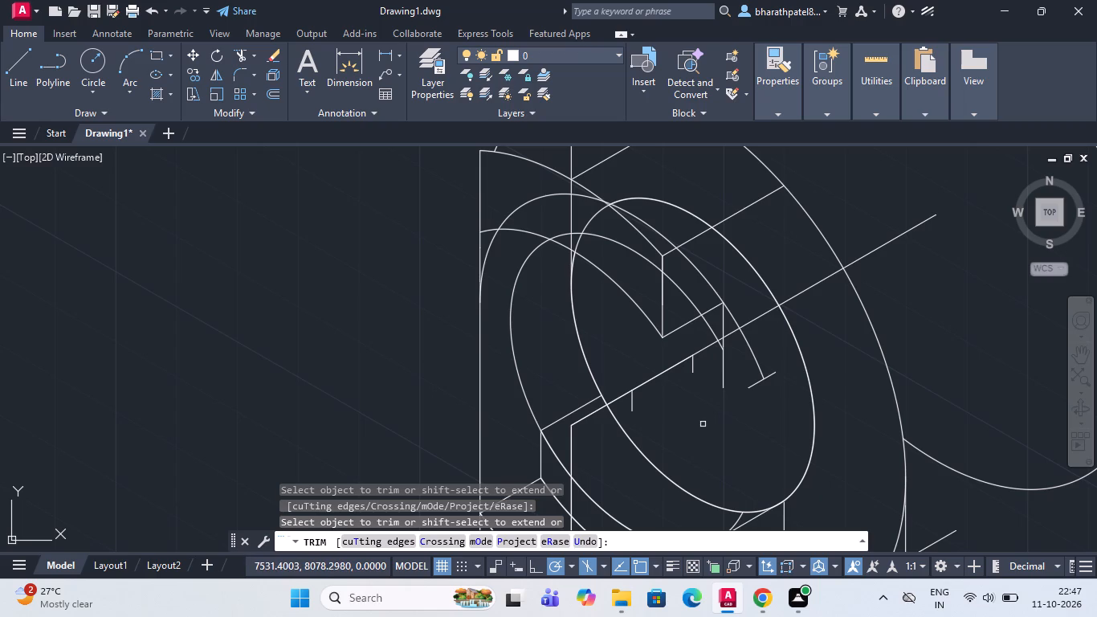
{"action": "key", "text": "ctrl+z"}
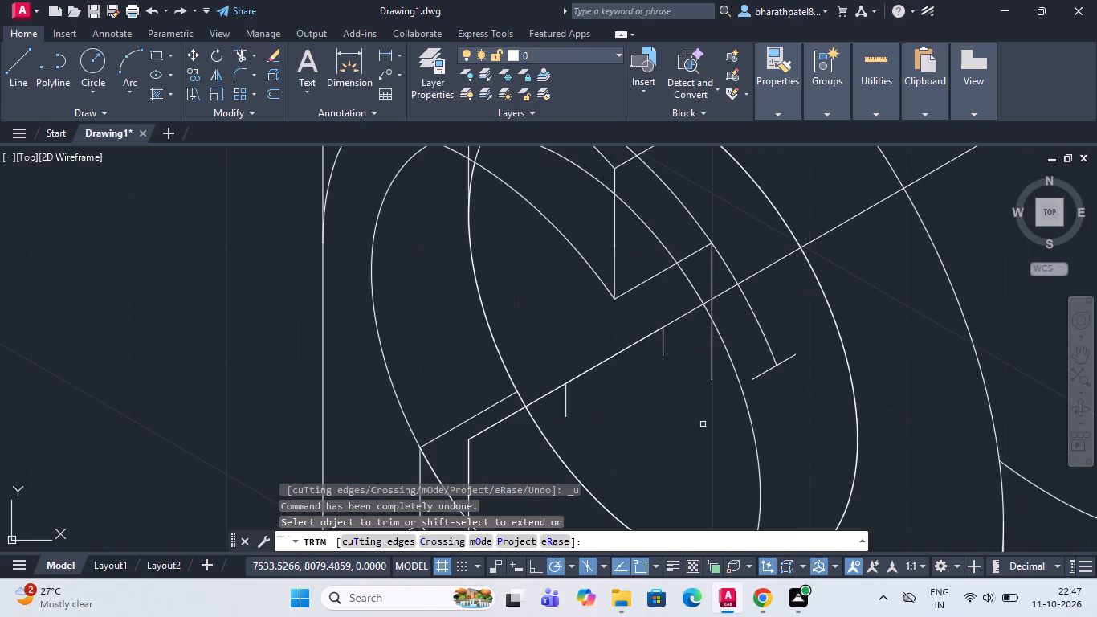
Trim both radius 20 isocircles across the upper recess face, and the newer one's side down to the lower step's corner.
{"action": "scroll", "coordinate": [703, 423], "scroll_direction": "down", "scroll_amount": 3}
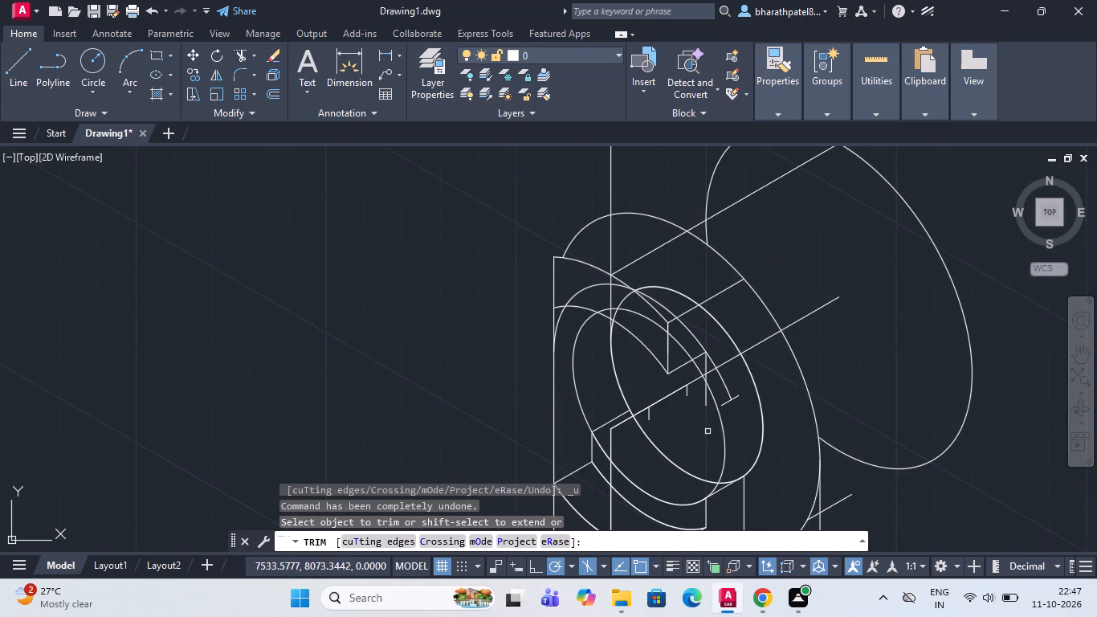
{"action": "scroll", "coordinate": [712, 415], "scroll_direction": "down", "scroll_amount": 1}
{"action": "scroll", "coordinate": [708, 464], "scroll_direction": "up", "scroll_amount": 2}
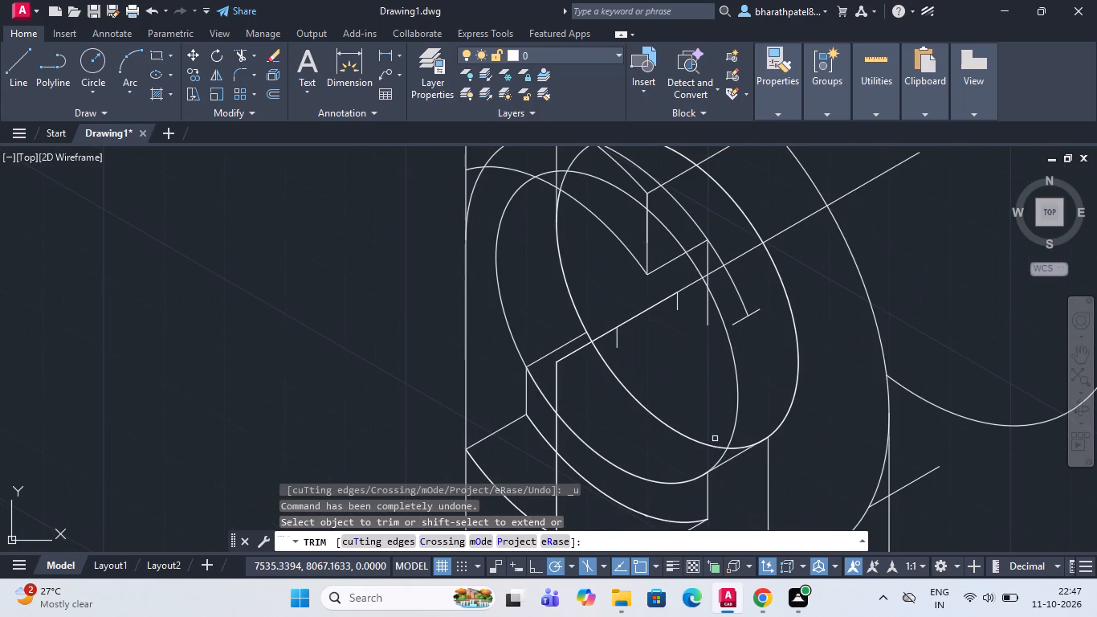
{"action": "scroll", "coordinate": [704, 419], "scroll_direction": "down", "scroll_amount": 1}
{"action": "scroll", "coordinate": [619, 264], "scroll_direction": "up", "scroll_amount": 3}
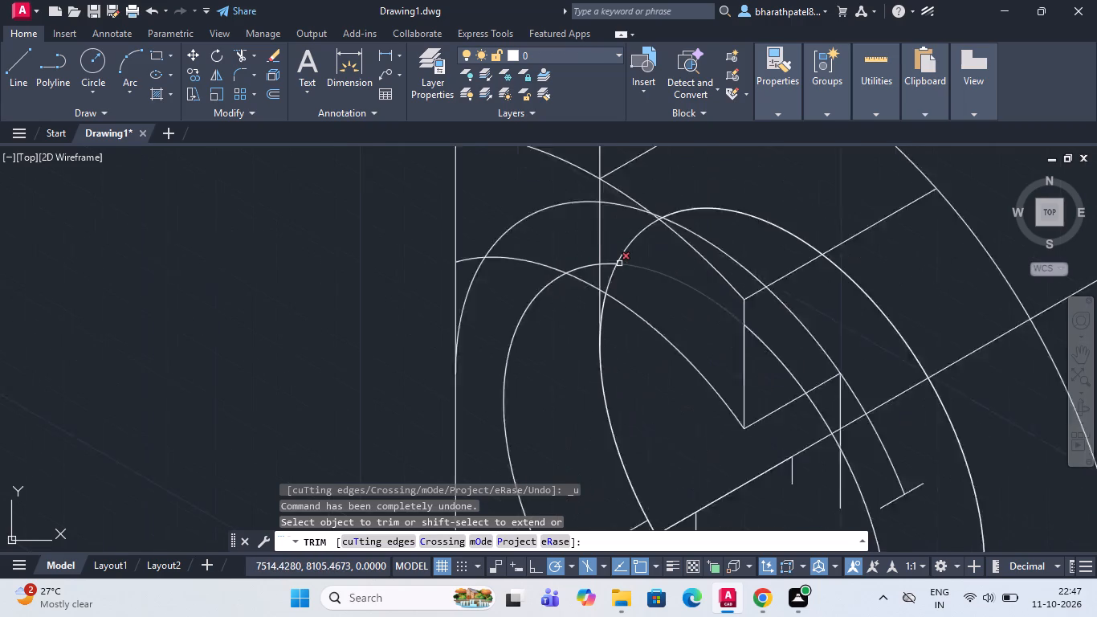
{"action": "left_click", "coordinate": [619, 263]}
{"action": "left_click", "coordinate": [622, 253]}
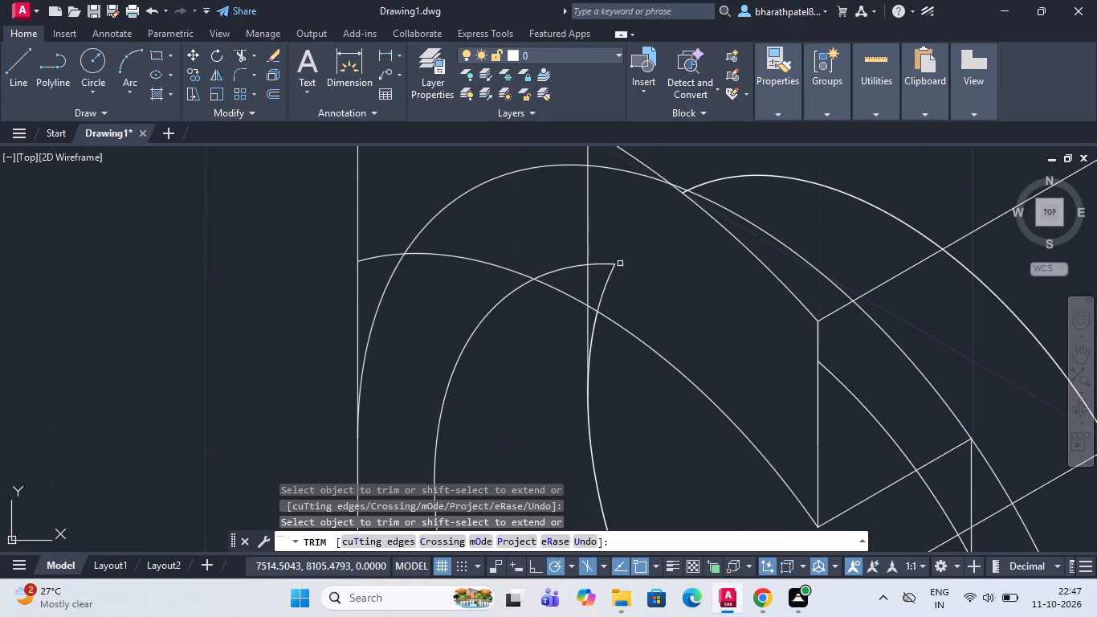
{"action": "left_click", "coordinate": [610, 280]}
{"action": "left_click", "coordinate": [611, 263]}
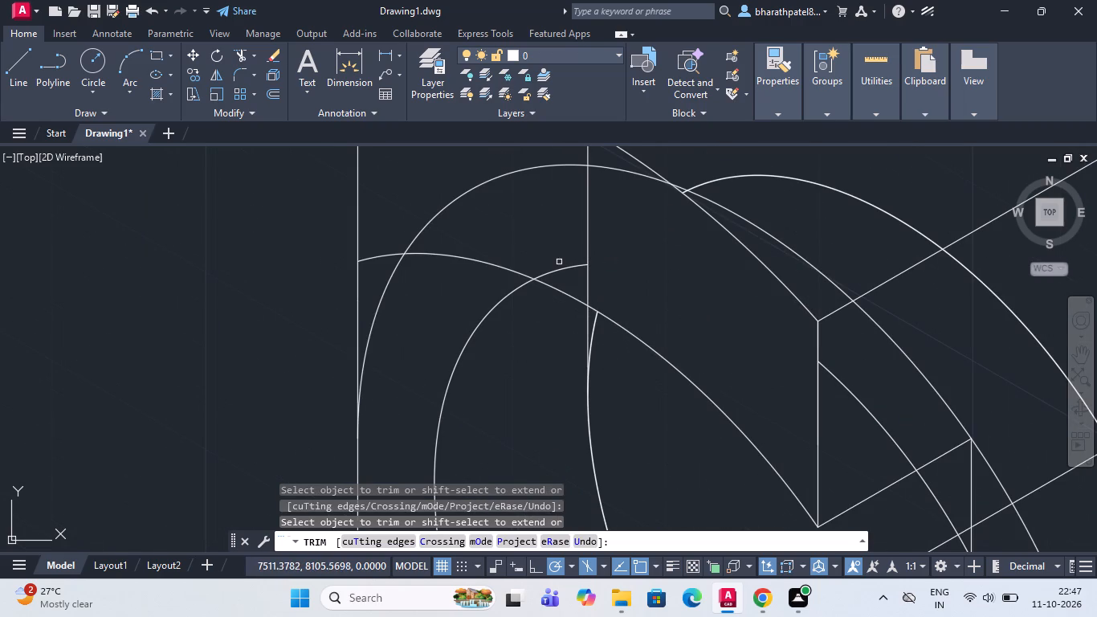
{"action": "left_click", "coordinate": [564, 272]}
{"action": "scroll", "coordinate": [565, 270], "scroll_direction": "down", "scroll_amount": 2}
{"action": "scroll", "coordinate": [531, 330], "scroll_direction": "down", "scroll_amount": 1}
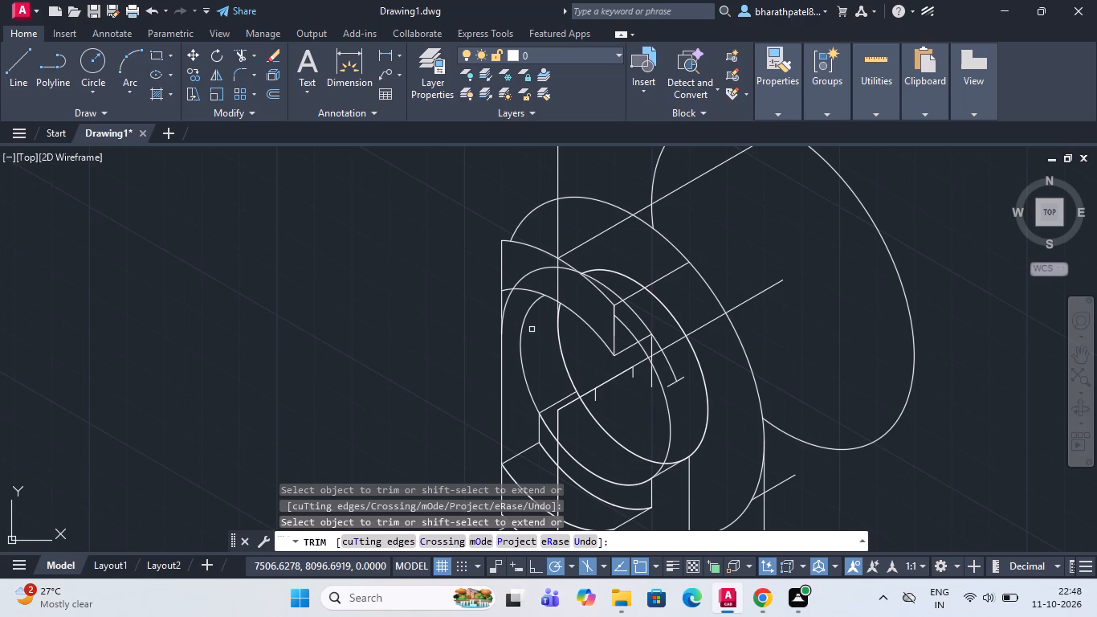
{"action": "scroll", "coordinate": [532, 329], "scroll_direction": "down", "scroll_amount": 1}
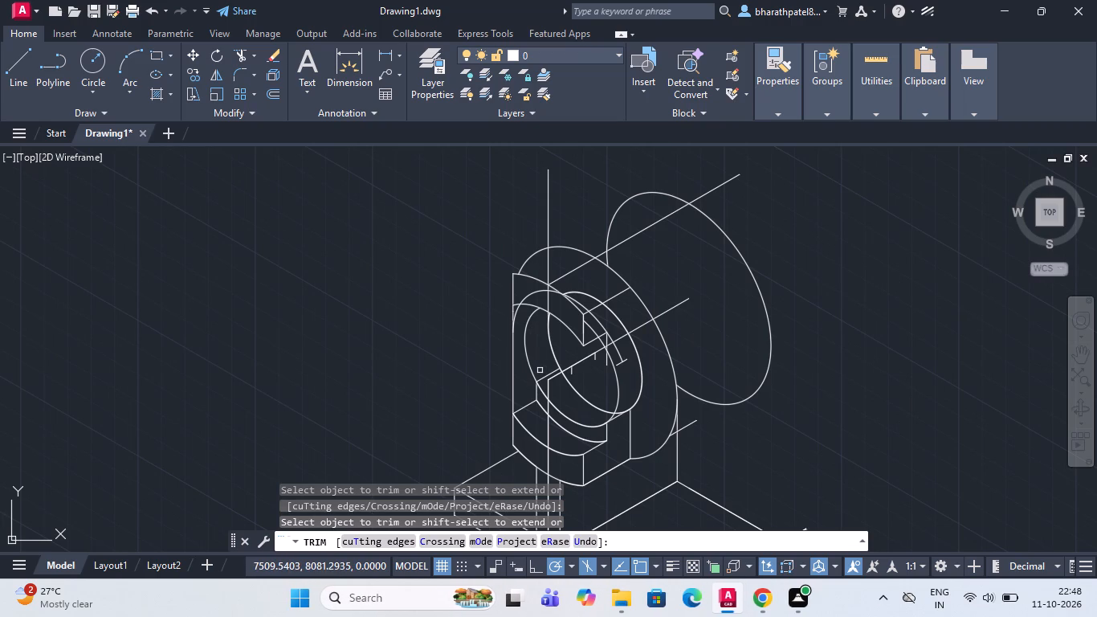
{"action": "left_click", "coordinate": [530, 372]}
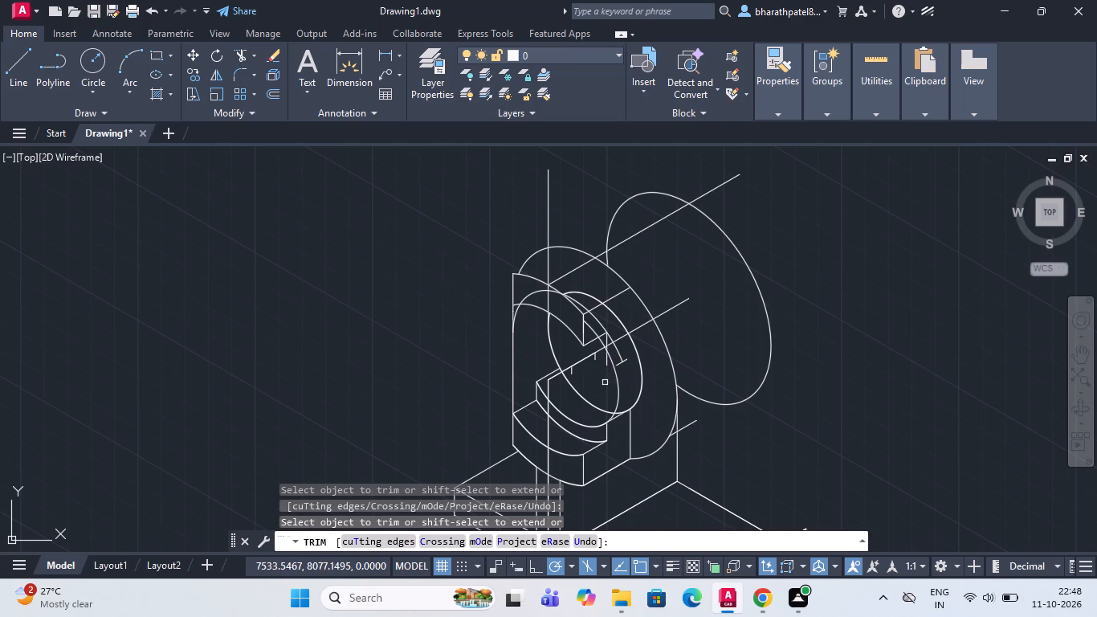
Trim the 10-long 30° line where it extends beyond the newer radius 20 isocircle.
{"action": "scroll", "coordinate": [598, 317], "scroll_direction": "up", "scroll_amount": 3}
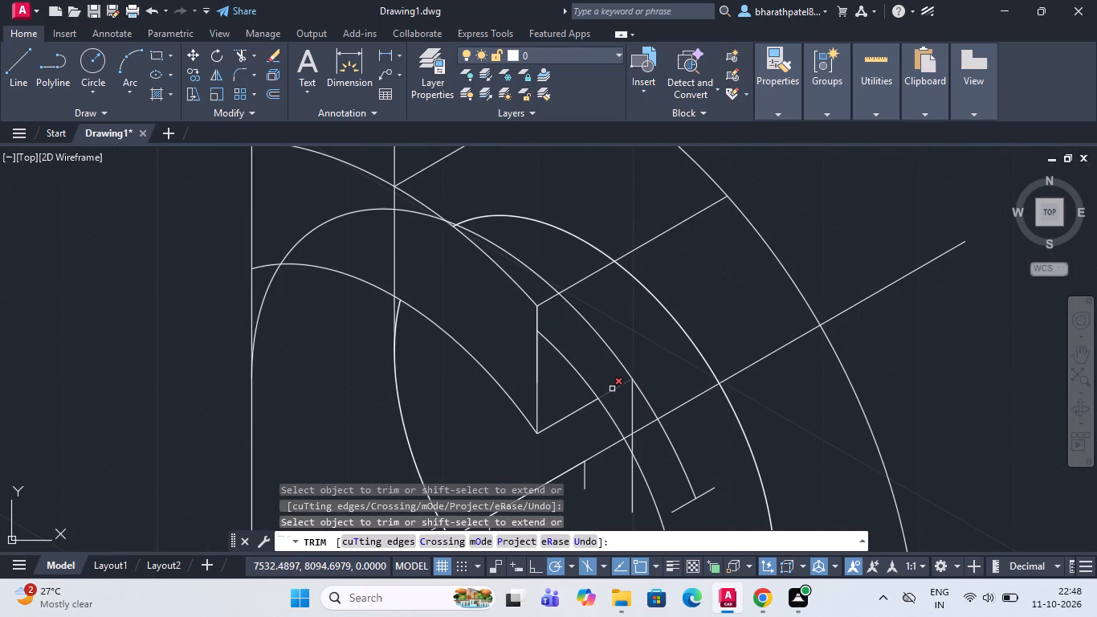
{"action": "left_click", "coordinate": [612, 389]}
Trim away all pieces of the vertical line crossing the 30° centre line beside the newer radius 20 isocircle.
{"action": "left_click", "coordinate": [630, 406]}
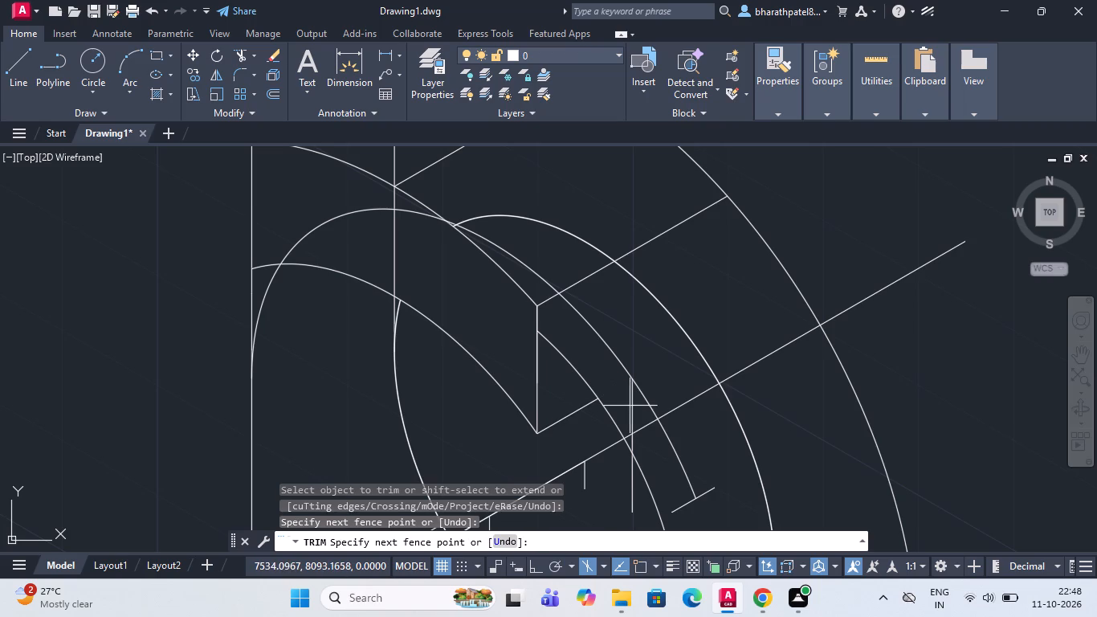
{"action": "left_click", "coordinate": [634, 414]}
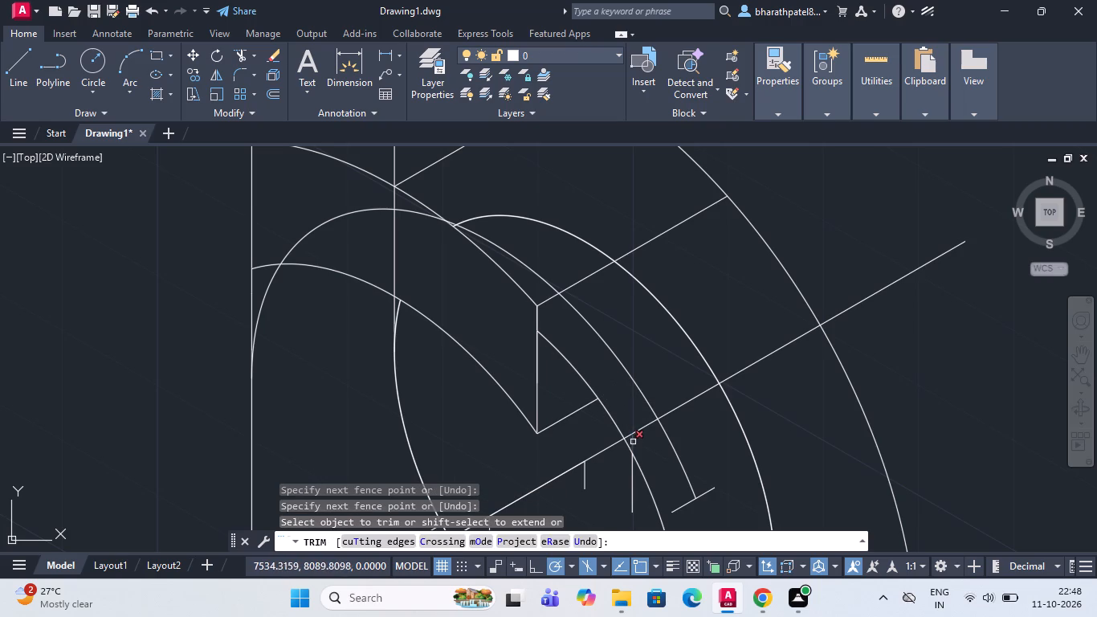
{"action": "scroll", "coordinate": [634, 439], "scroll_direction": "up", "scroll_amount": 2}
{"action": "left_click", "coordinate": [630, 445]}
{"action": "scroll", "coordinate": [630, 443], "scroll_direction": "down", "scroll_amount": 1}
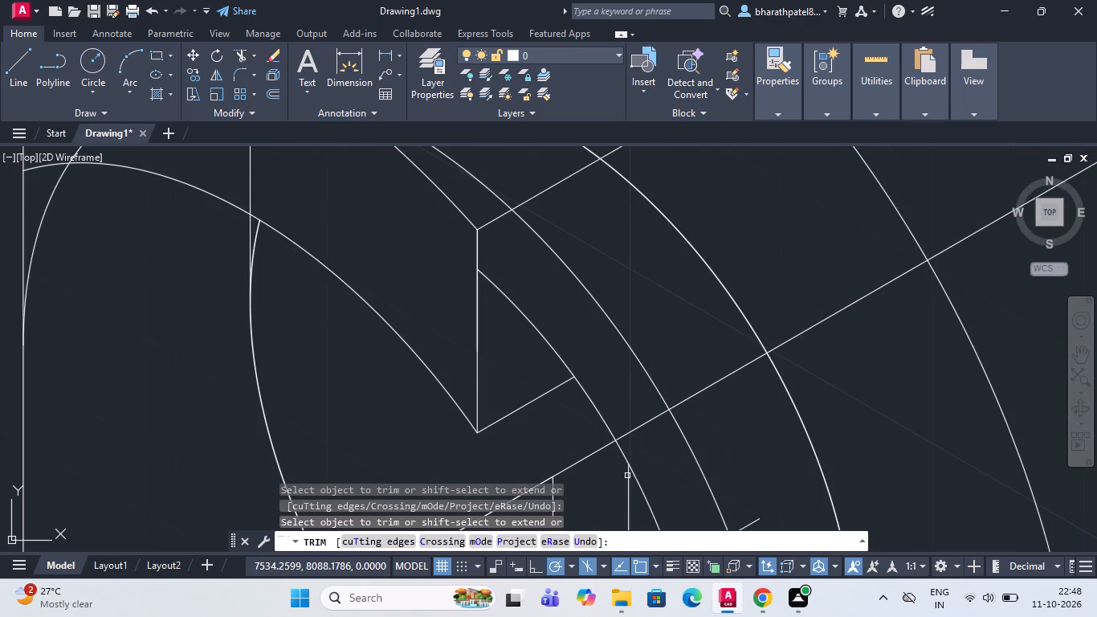
{"action": "left_click", "coordinate": [626, 485]}
{"action": "scroll", "coordinate": [607, 325], "scroll_direction": "down", "scroll_amount": 2}
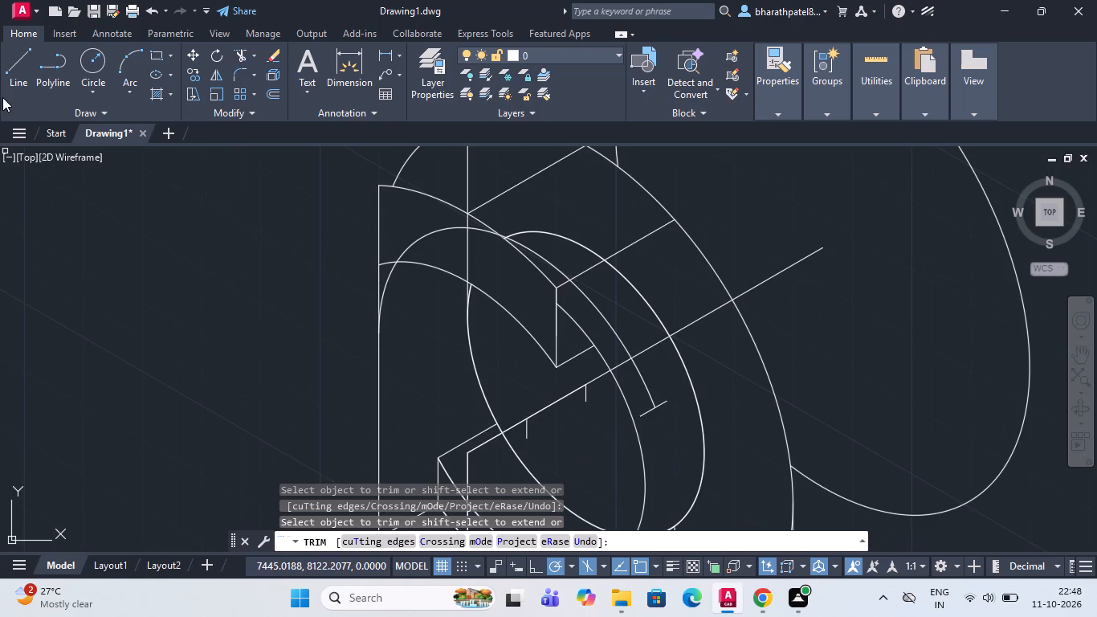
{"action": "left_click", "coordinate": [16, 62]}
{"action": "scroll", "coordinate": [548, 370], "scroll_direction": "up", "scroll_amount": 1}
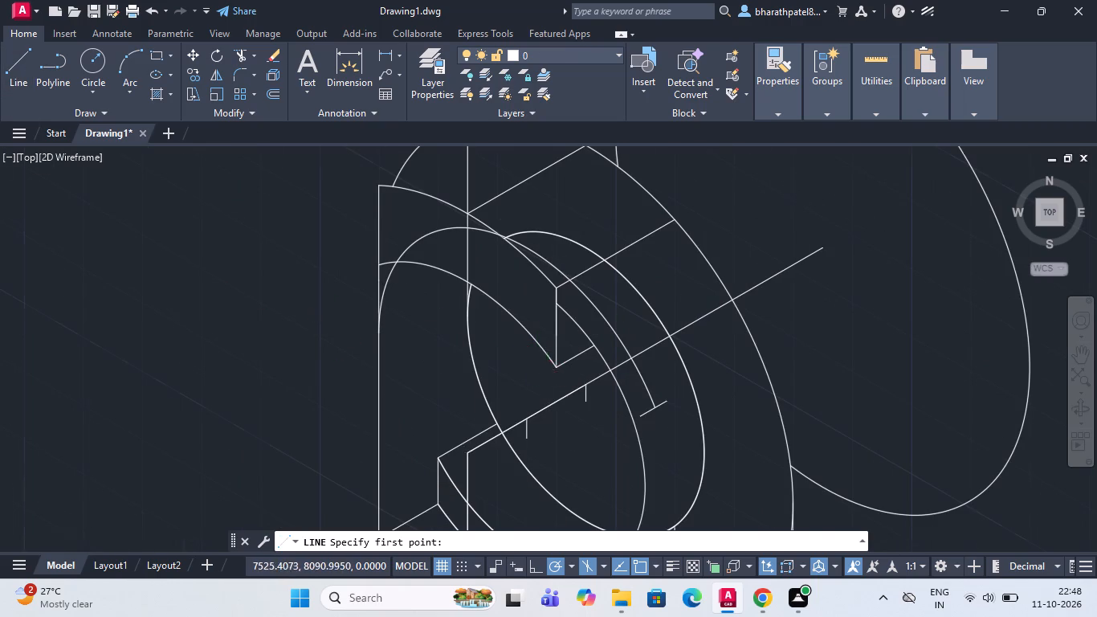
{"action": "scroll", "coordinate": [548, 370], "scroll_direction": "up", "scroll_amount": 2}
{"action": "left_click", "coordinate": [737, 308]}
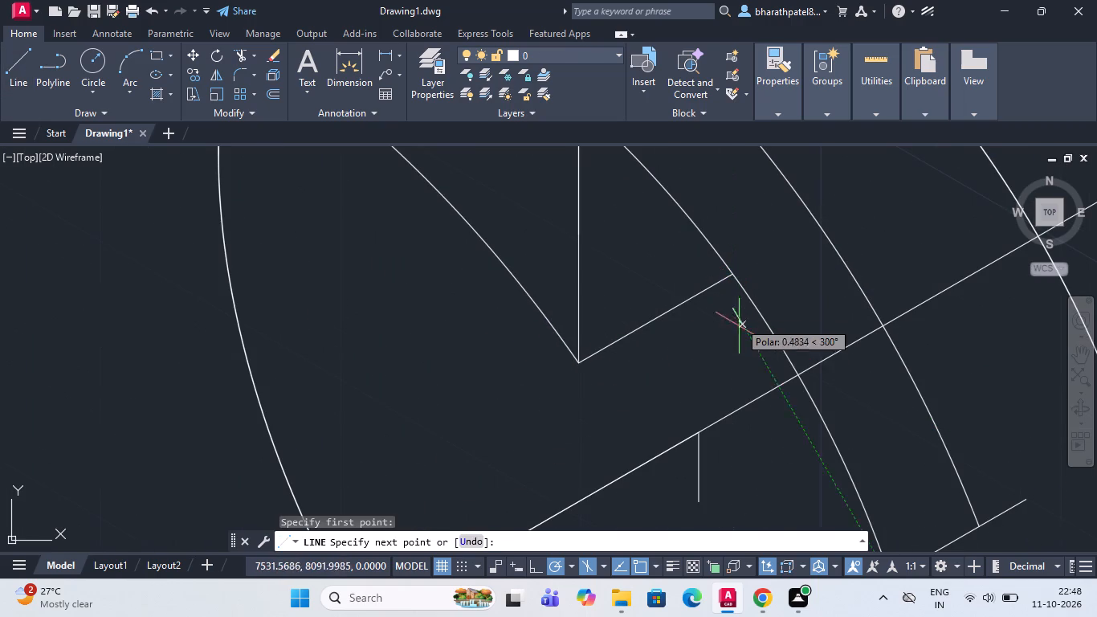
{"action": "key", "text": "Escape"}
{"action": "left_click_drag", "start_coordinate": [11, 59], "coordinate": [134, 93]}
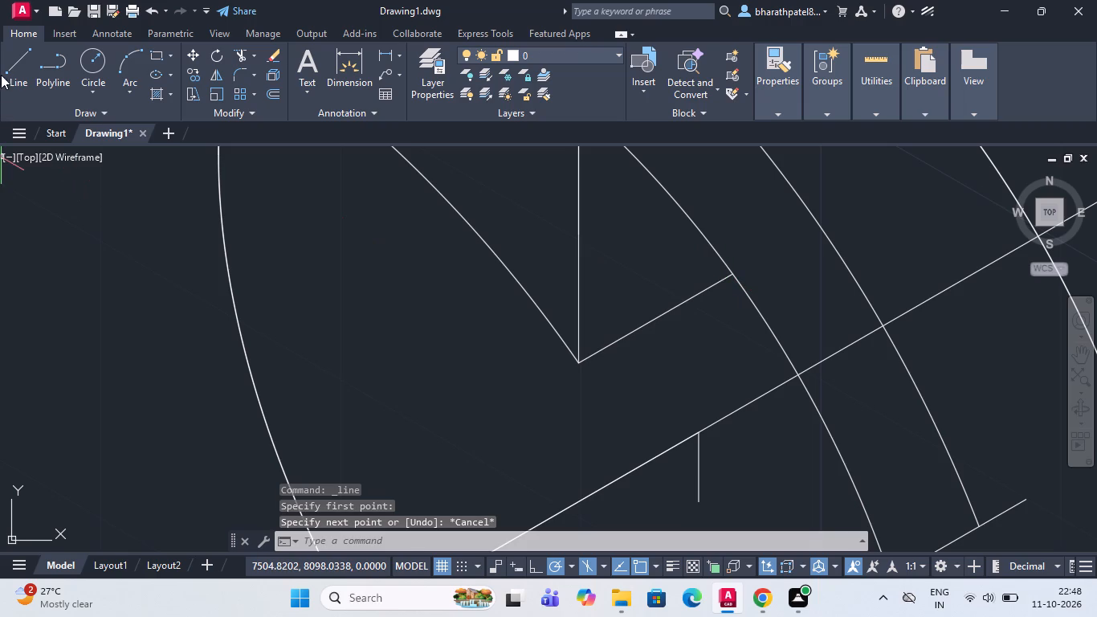
Draw a vertical line from the outer end of the lower step's short 30° line down past the 30° centre line.
{"action": "left_click", "coordinate": [10, 69]}
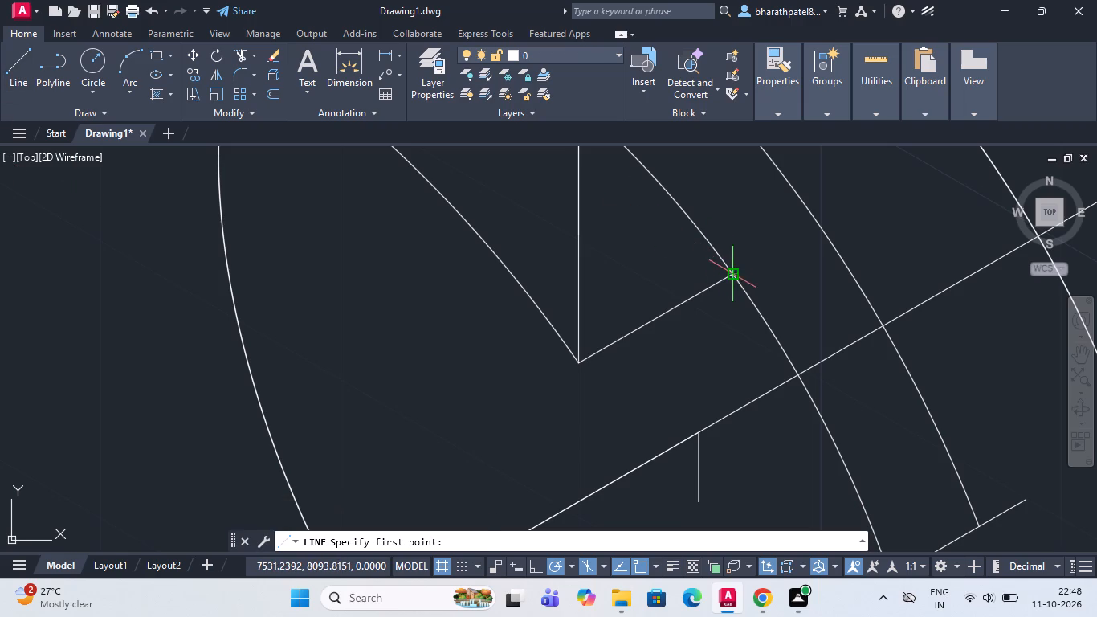
{"action": "left_click", "coordinate": [730, 272]}
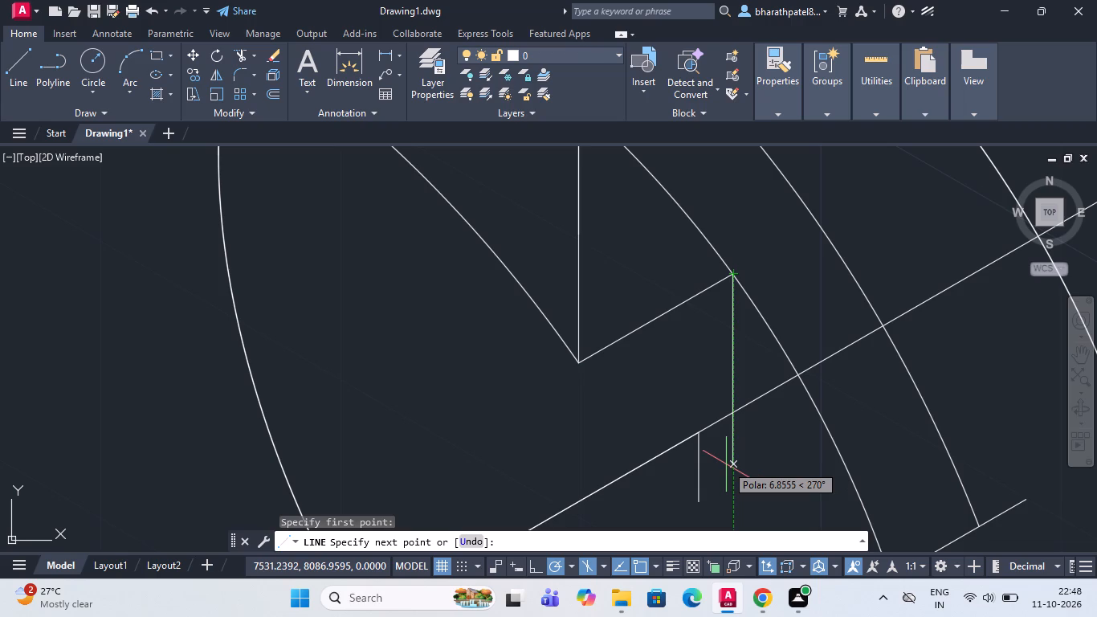
{"action": "scroll", "coordinate": [725, 466], "scroll_direction": "down", "scroll_amount": 2}
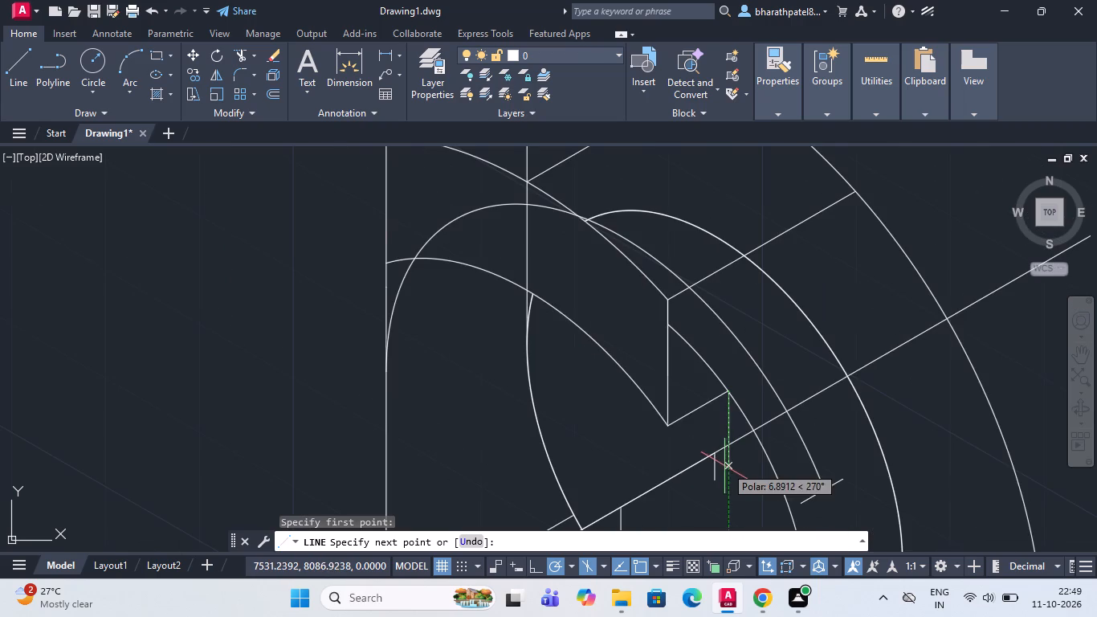
{"action": "scroll", "coordinate": [723, 479], "scroll_direction": "up", "scroll_amount": 1}
{"action": "scroll", "coordinate": [723, 479], "scroll_direction": "down", "scroll_amount": 1}
{"action": "scroll", "coordinate": [712, 485], "scroll_direction": "up", "scroll_amount": 1}
{"action": "scroll", "coordinate": [719, 445], "scroll_direction": "down", "scroll_amount": 3}
{"action": "scroll", "coordinate": [717, 472], "scroll_direction": "up", "scroll_amount": 4}
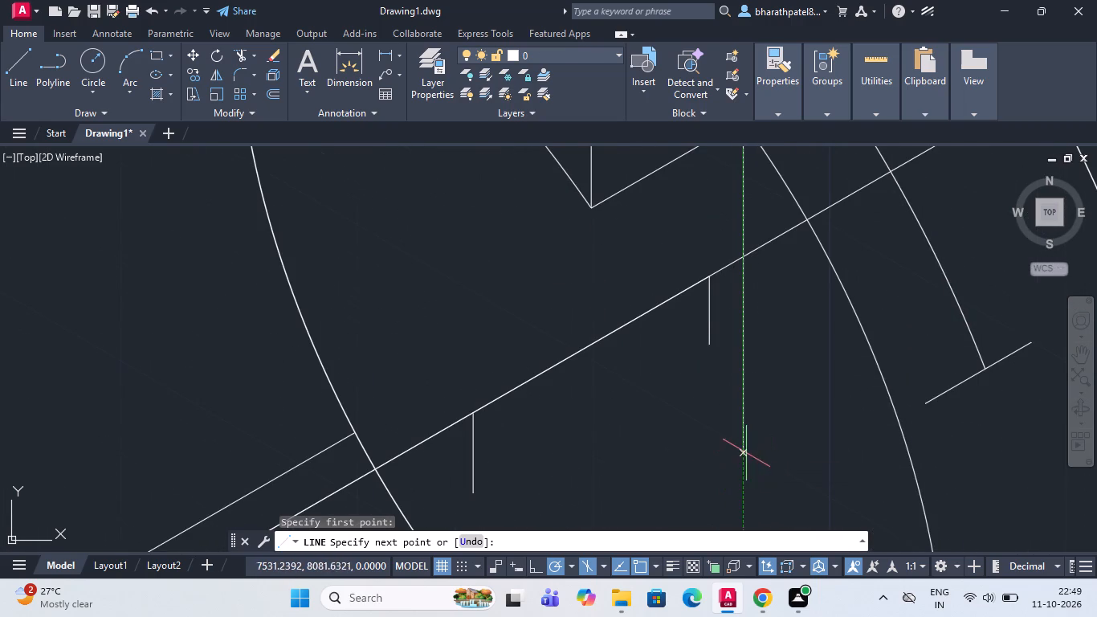
{"action": "left_click", "coordinate": [740, 440]}
{"action": "key", "text": "Escape"}
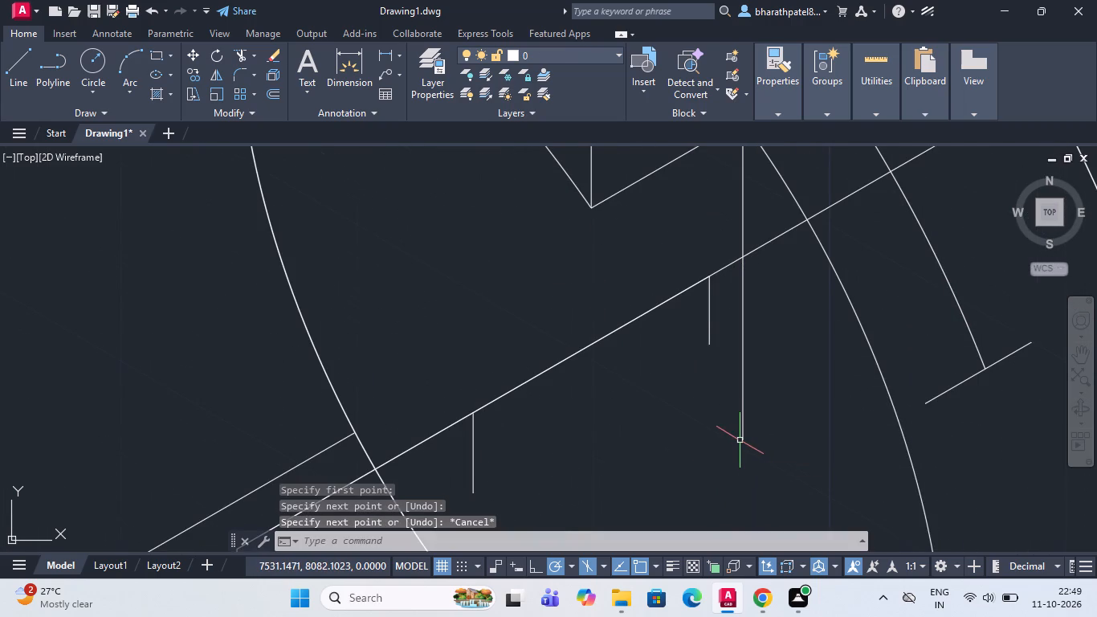
Trim the newer radius 20 isocircle's outer side below the 30° centre line, including the leftover piece by the lower curved step.
{"action": "scroll", "coordinate": [740, 440], "scroll_direction": "down", "scroll_amount": 1}
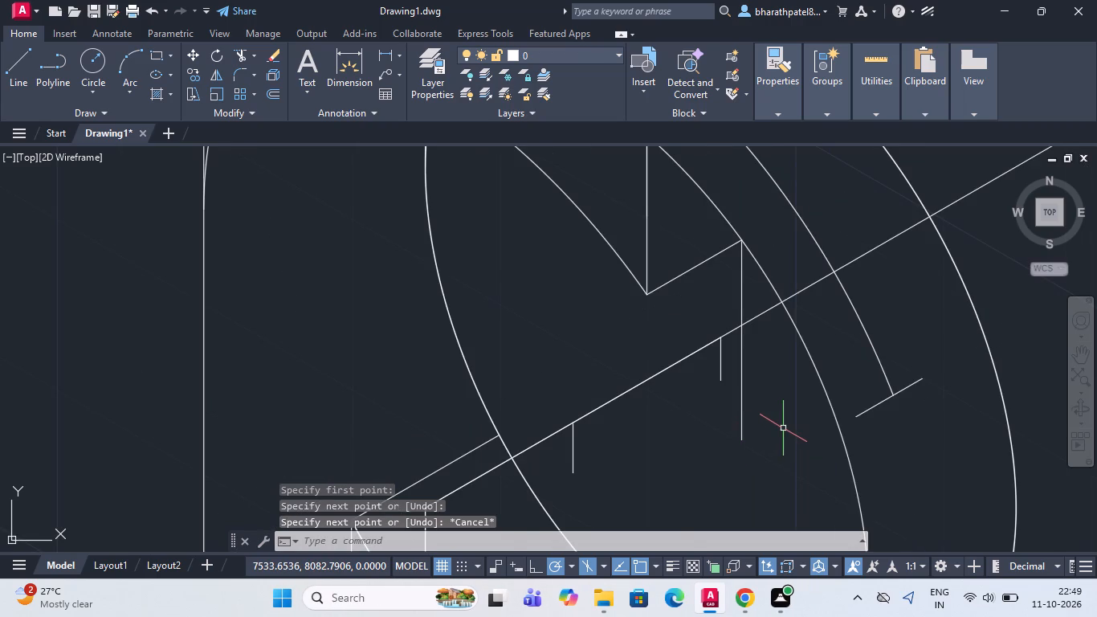
{"action": "scroll", "coordinate": [783, 428], "scroll_direction": "down", "scroll_amount": 1}
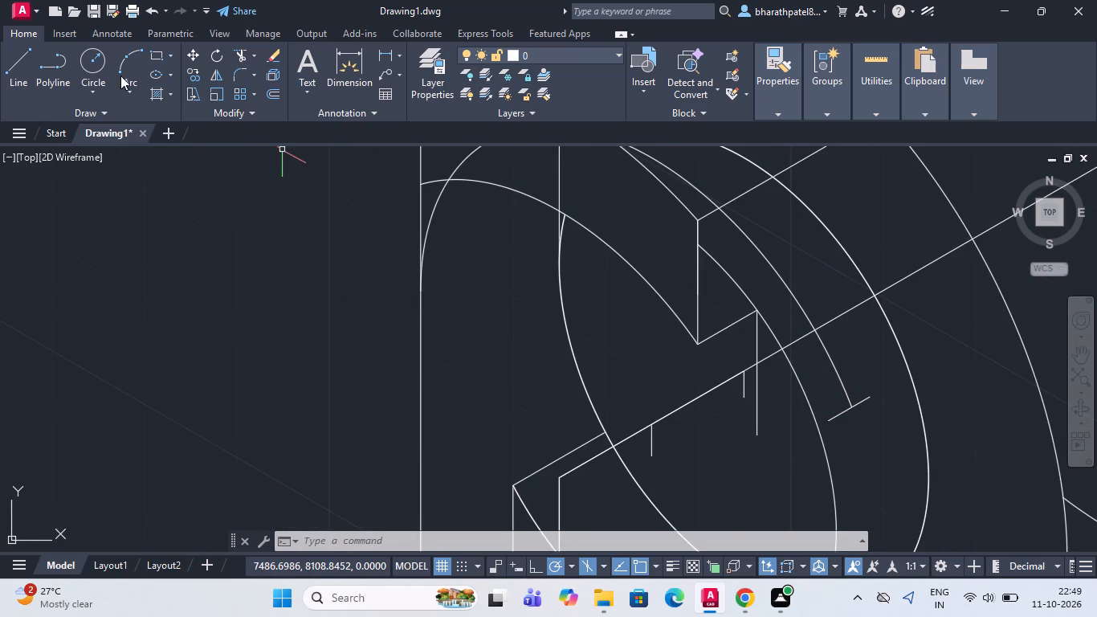
{"action": "left_click", "coordinate": [240, 54]}
{"action": "scroll", "coordinate": [240, 53], "scroll_direction": "down", "scroll_amount": 3}
{"action": "scroll", "coordinate": [432, 161], "scroll_direction": "down", "scroll_amount": 3}
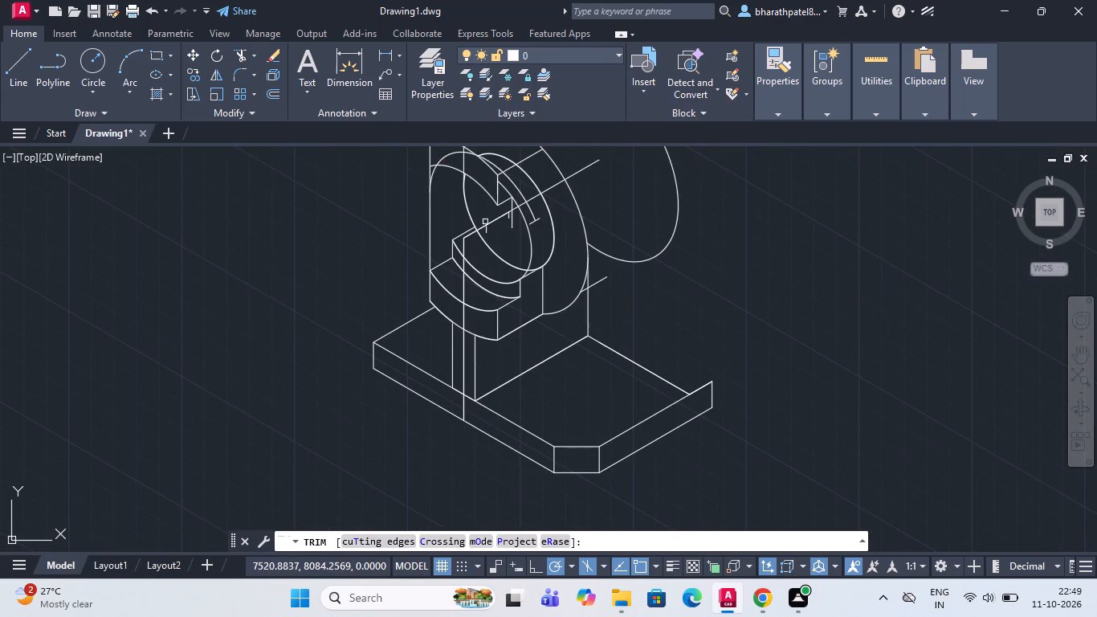
{"action": "scroll", "coordinate": [480, 182], "scroll_direction": "up", "scroll_amount": 2}
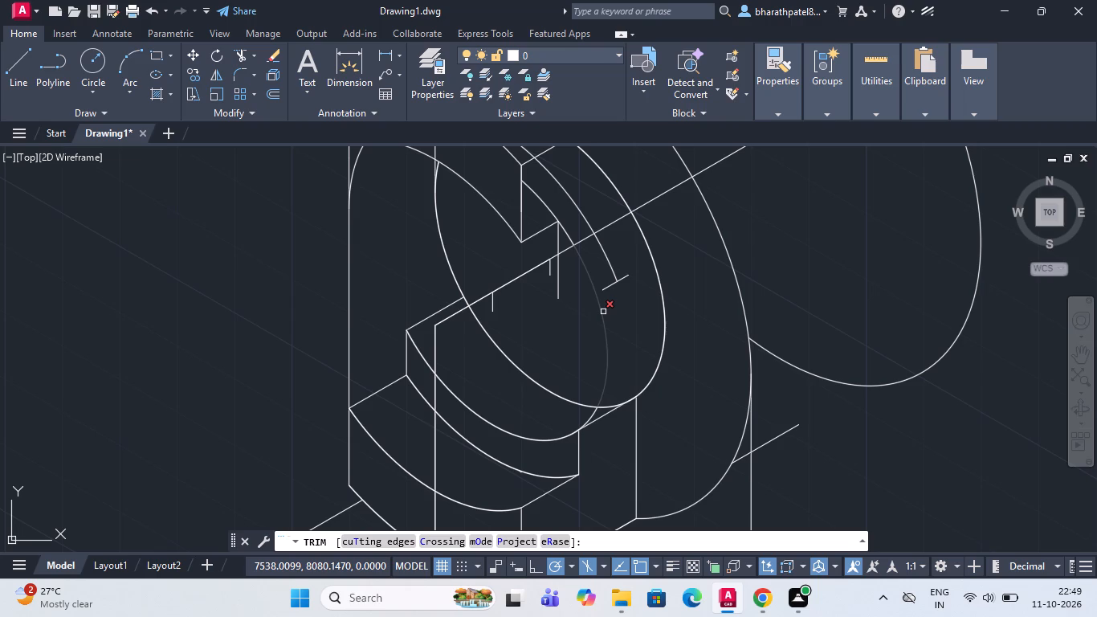
{"action": "left_click", "coordinate": [603, 312]}
{"action": "scroll", "coordinate": [594, 409], "scroll_direction": "up", "scroll_amount": 2}
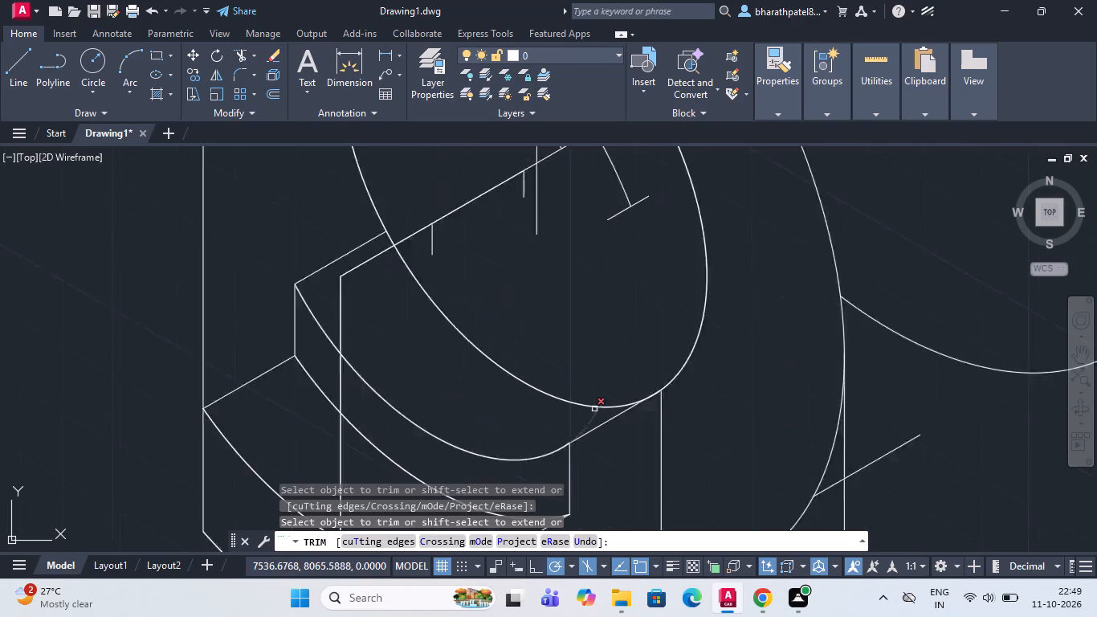
{"action": "left_click", "coordinate": [589, 424]}
{"action": "scroll", "coordinate": [590, 424], "scroll_direction": "down", "scroll_amount": 2}
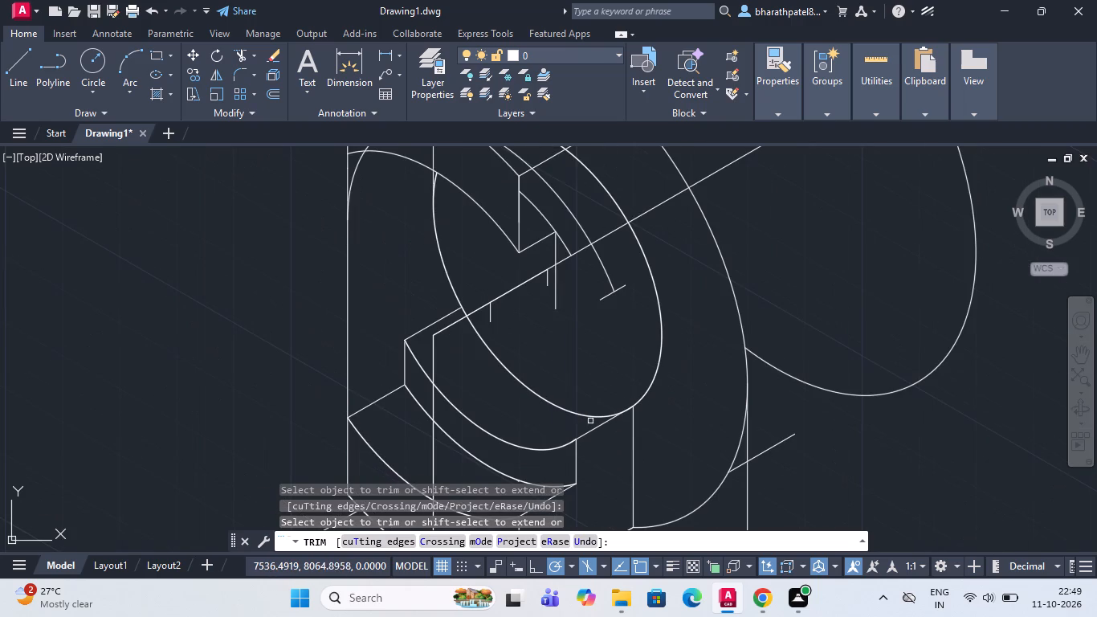
{"action": "scroll", "coordinate": [532, 390], "scroll_direction": "down", "scroll_amount": 2}
Trim the new vertical line where it extends below the 30° centre line.
{"action": "scroll", "coordinate": [541, 308], "scroll_direction": "up", "scroll_amount": 2}
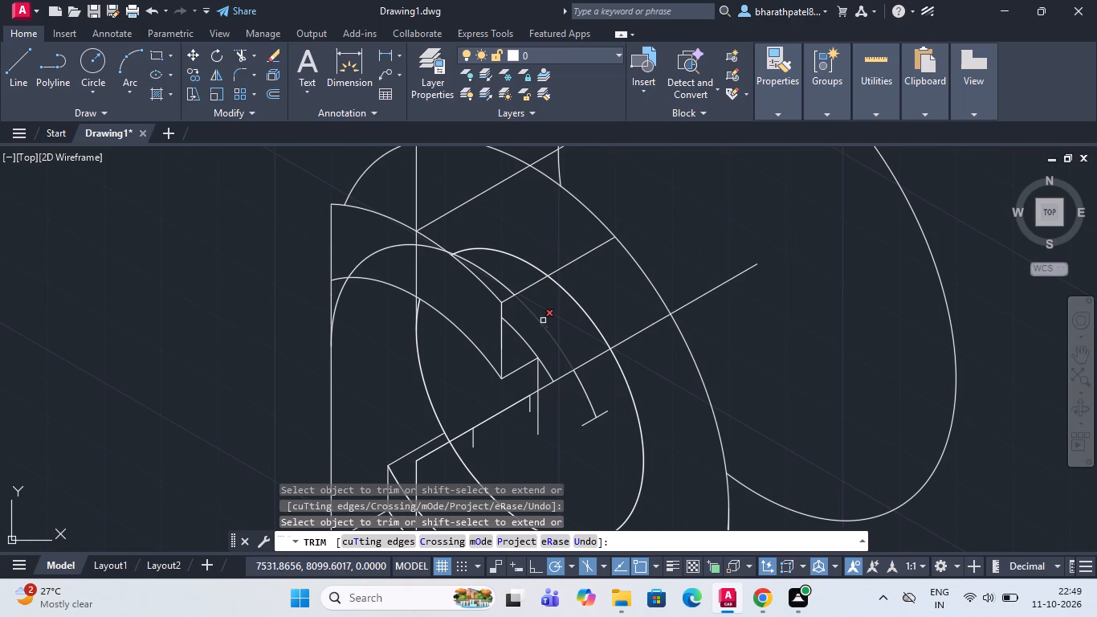
{"action": "scroll", "coordinate": [560, 398], "scroll_direction": "down", "scroll_amount": 2}
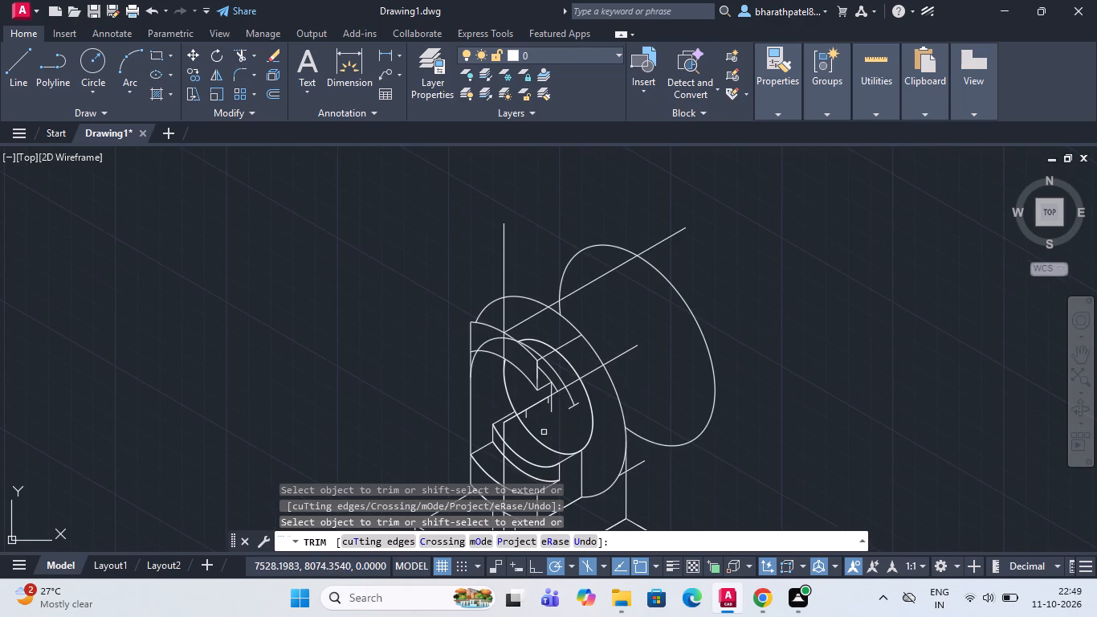
{"action": "scroll", "coordinate": [546, 395], "scroll_direction": "up", "scroll_amount": 1}
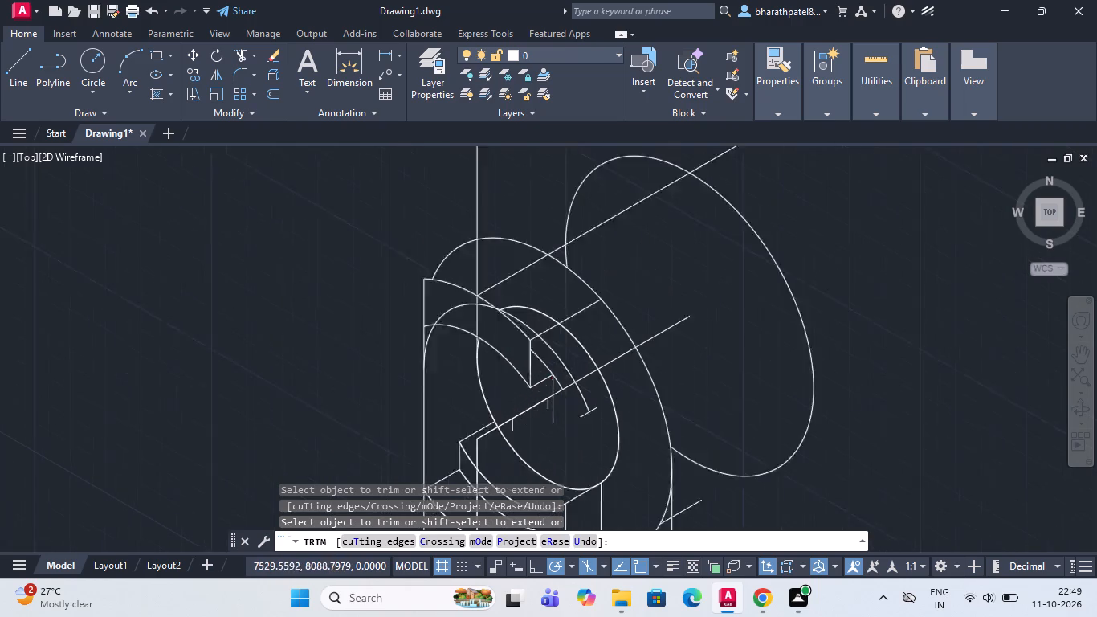
{"action": "scroll", "coordinate": [546, 395], "scroll_direction": "up", "scroll_amount": 2}
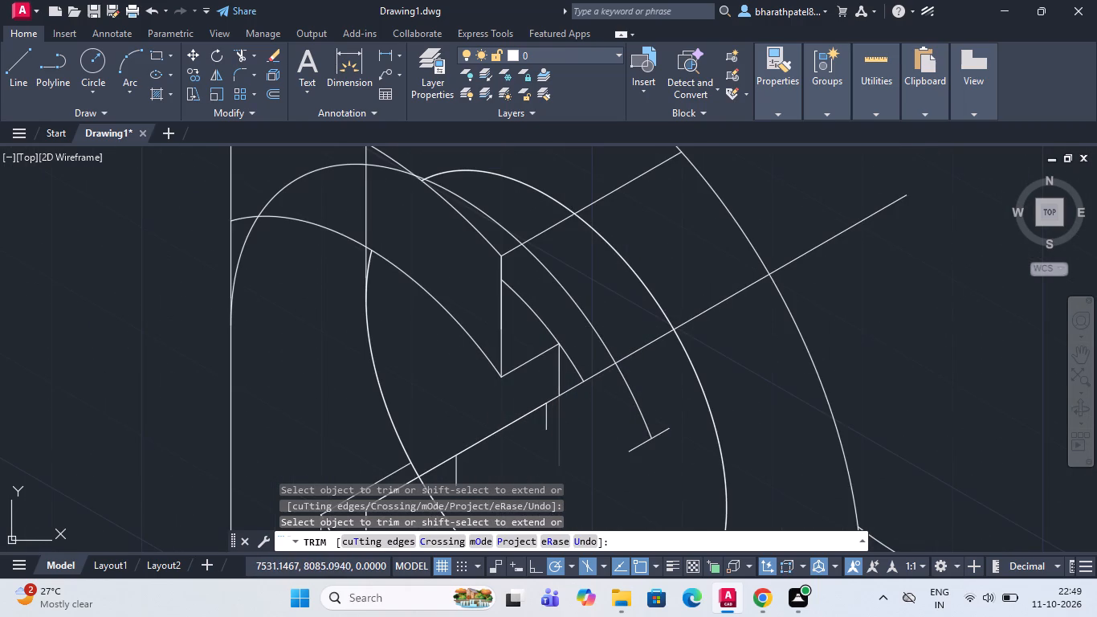
{"action": "left_click", "coordinate": [558, 435]}
{"action": "scroll", "coordinate": [590, 382], "scroll_direction": "down", "scroll_amount": 2}
{"action": "scroll", "coordinate": [588, 421], "scroll_direction": "up", "scroll_amount": 1}
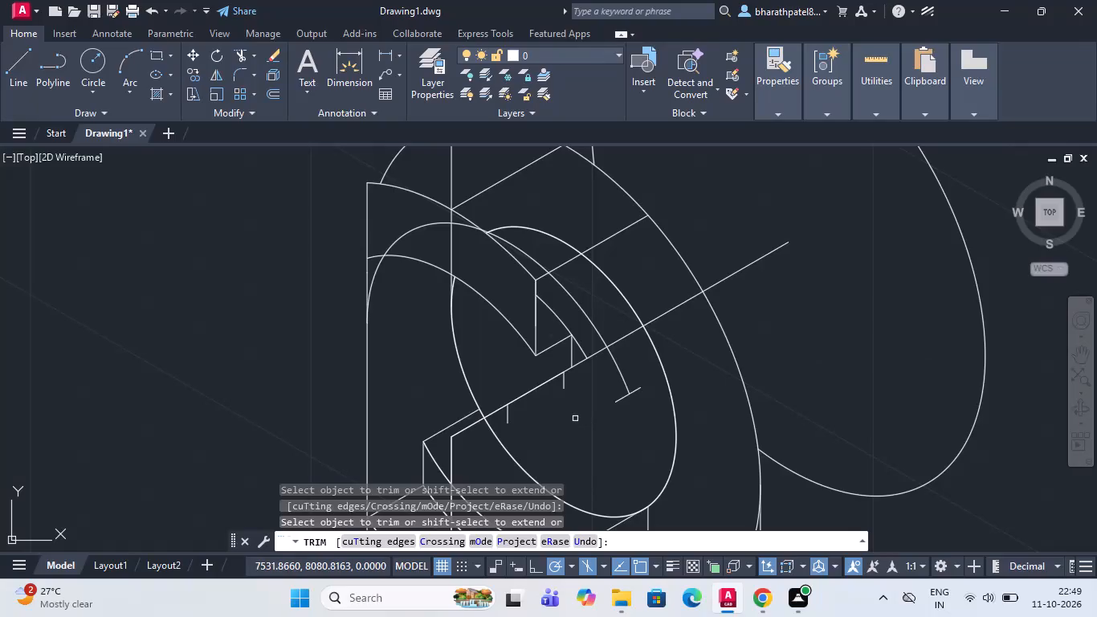
Draw a full radius 20 isocircle centred at the top of the upper short vertical mark on the 30° centre line.
{"action": "type", "text": "ell"}
{"action": "key", "text": "Escape"}
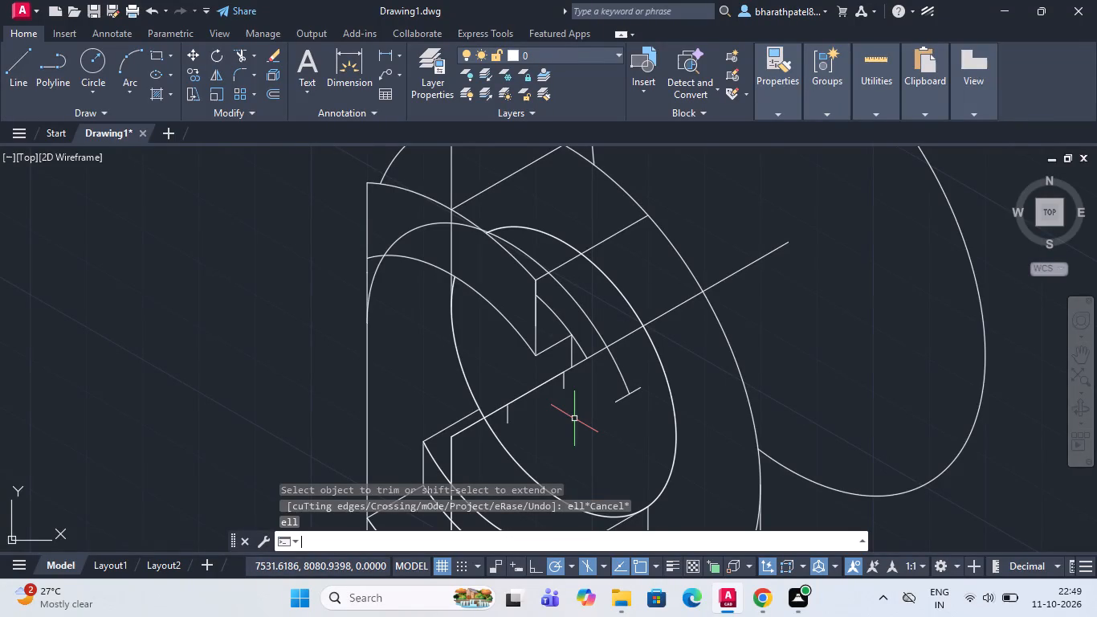
{"action": "type", "text": "ell"}
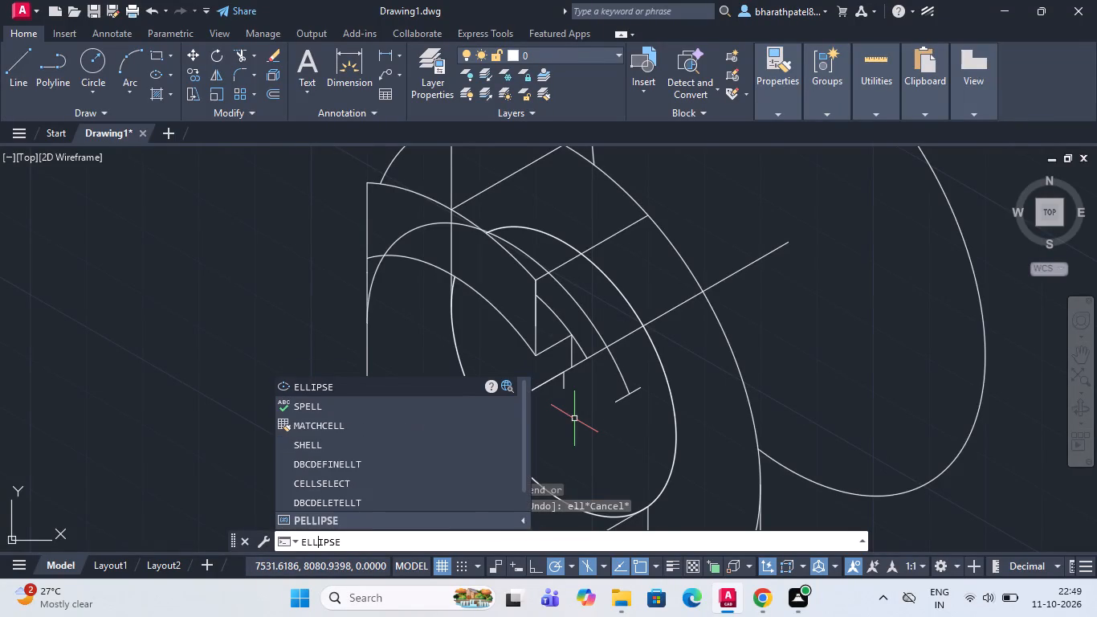
{"action": "key", "text": "Return"}
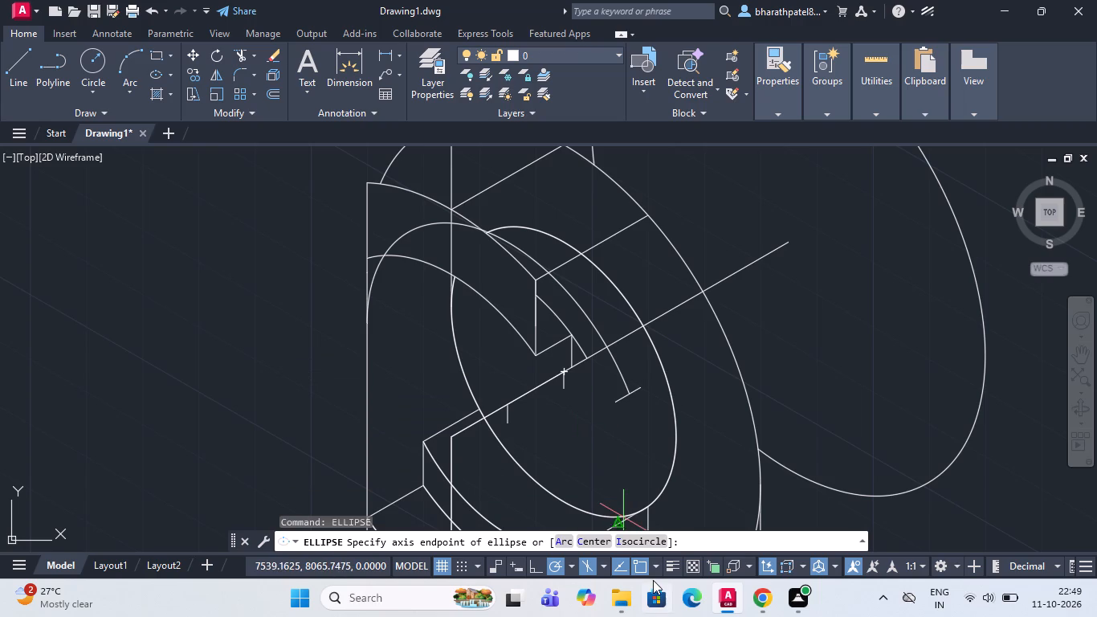
{"action": "left_click", "coordinate": [646, 545]}
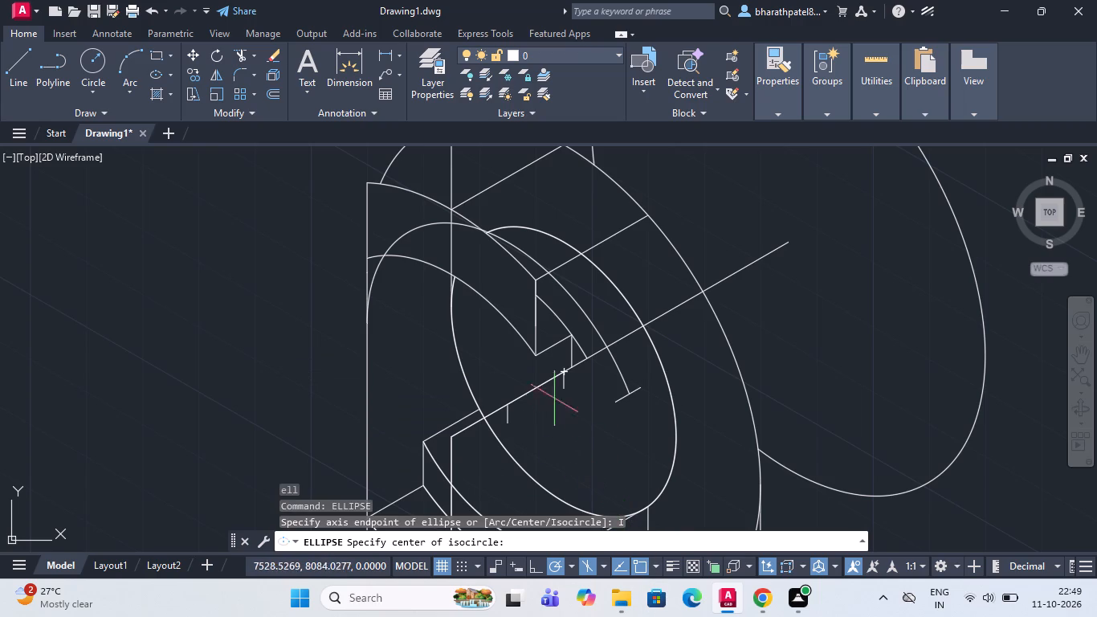
{"action": "left_click_drag", "start_coordinate": [566, 367], "coordinate": [570, 376]}
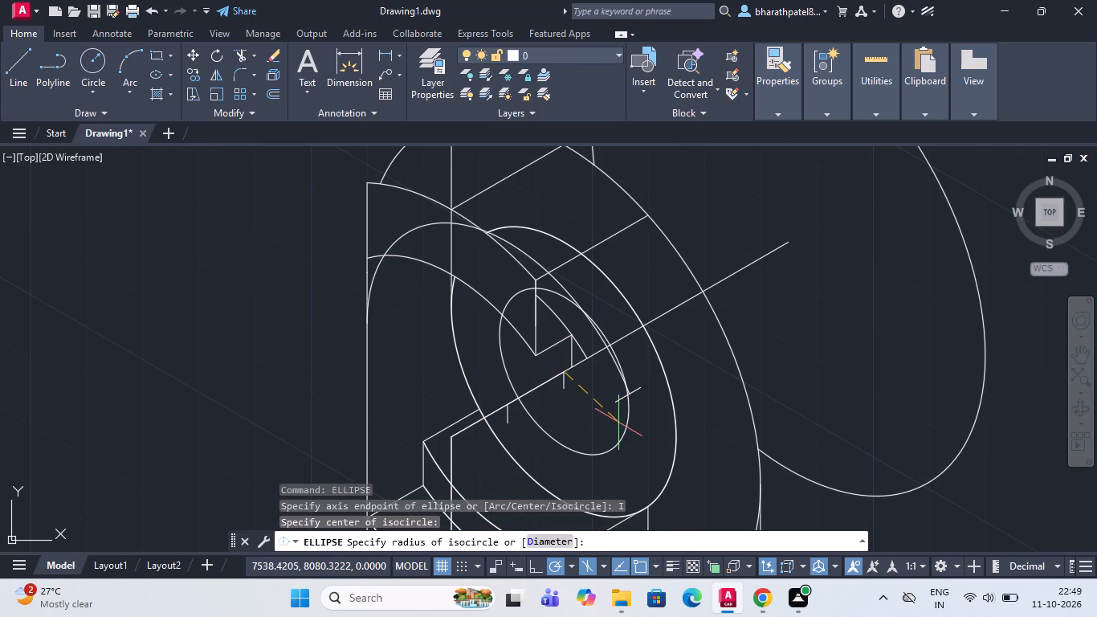
{"action": "type", "text": "20"}
{"action": "key", "text": "Return"}
Examine the new isocircle against the stepped inner recess and the surrounding curves.
{"action": "scroll", "coordinate": [618, 420], "scroll_direction": "down", "scroll_amount": 1}
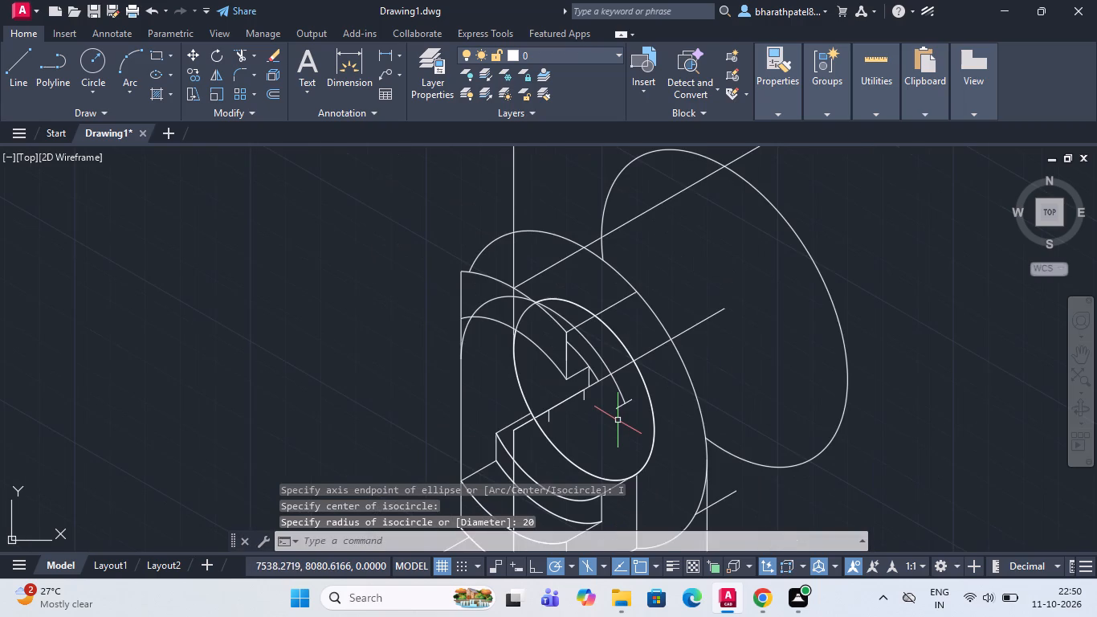
{"action": "scroll", "coordinate": [622, 339], "scroll_direction": "up", "scroll_amount": 1}
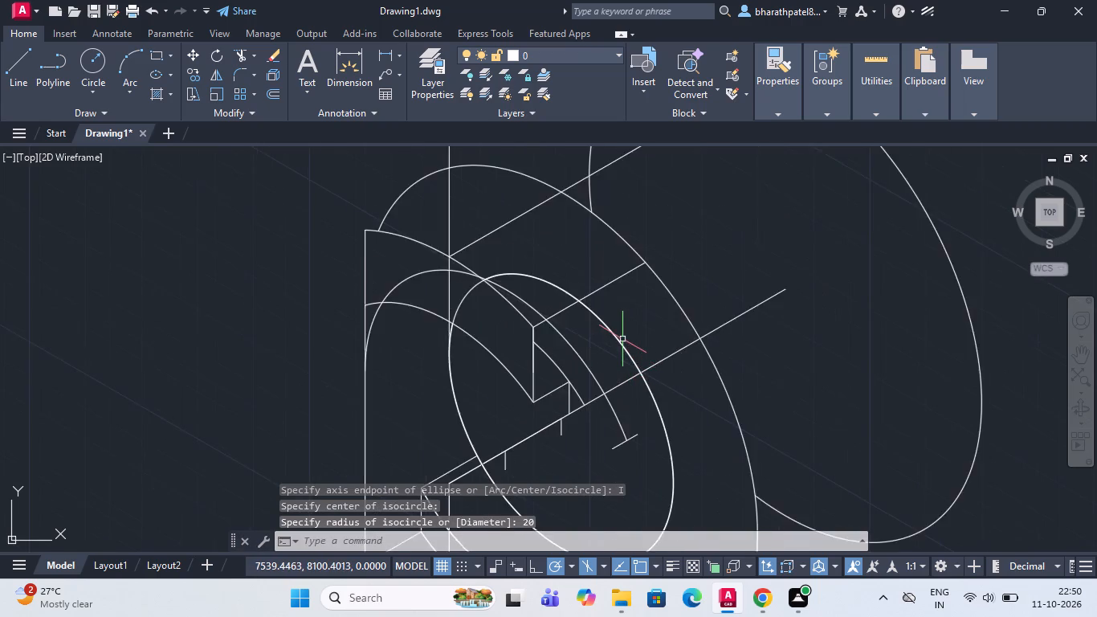
{"action": "scroll", "coordinate": [622, 339], "scroll_direction": "up", "scroll_amount": 1}
{"action": "scroll", "coordinate": [622, 339], "scroll_direction": "down", "scroll_amount": 2}
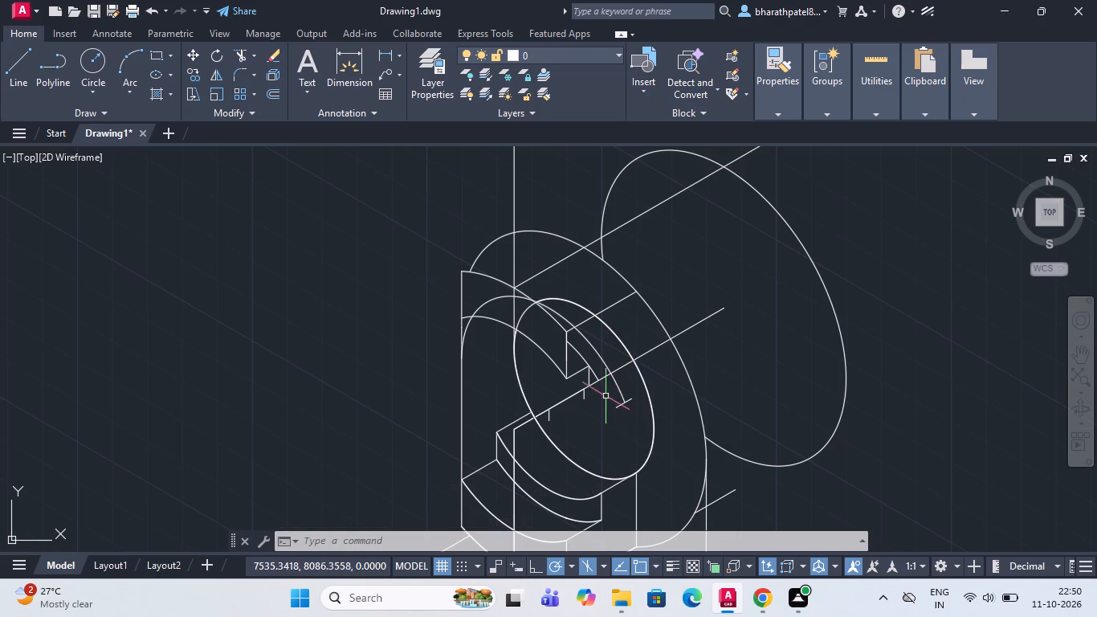
{"action": "scroll", "coordinate": [597, 366], "scroll_direction": "up", "scroll_amount": 4}
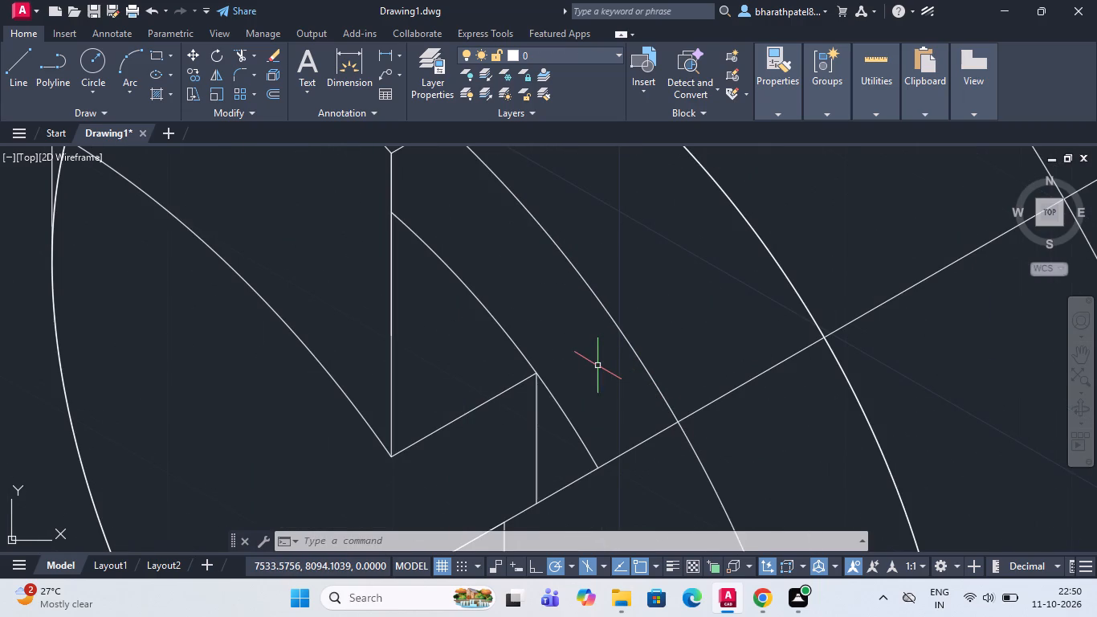
{"action": "scroll", "coordinate": [597, 366], "scroll_direction": "down", "scroll_amount": 4}
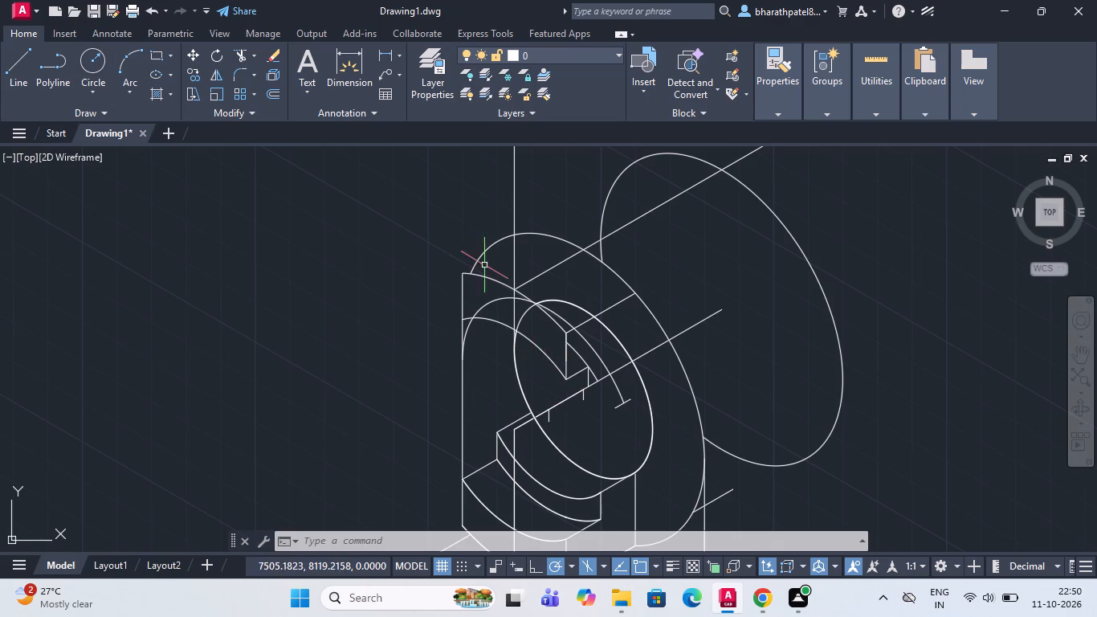
{"action": "scroll", "coordinate": [517, 339], "scroll_direction": "down", "scroll_amount": 1}
{"action": "scroll", "coordinate": [559, 382], "scroll_direction": "up", "scroll_amount": 3}
{"action": "scroll", "coordinate": [559, 382], "scroll_direction": "down", "scroll_amount": 1}
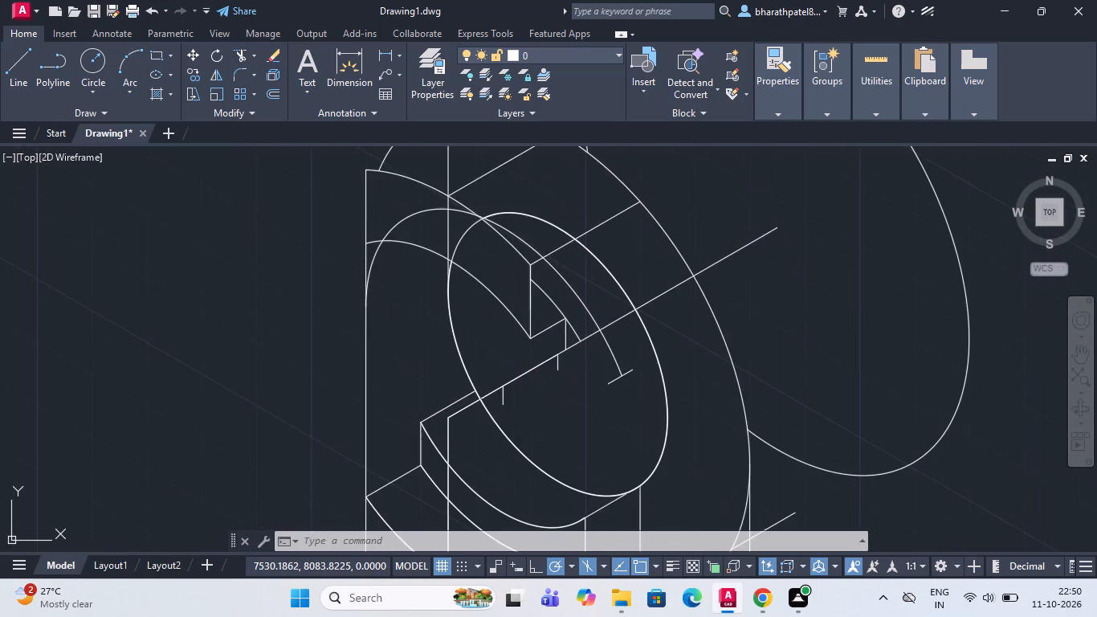
Draw a radius 20 isocircle centred at the top of the lower short vertical mark on the 30° centre line.
{"action": "scroll", "coordinate": [559, 381], "scroll_direction": "down", "scroll_amount": 1}
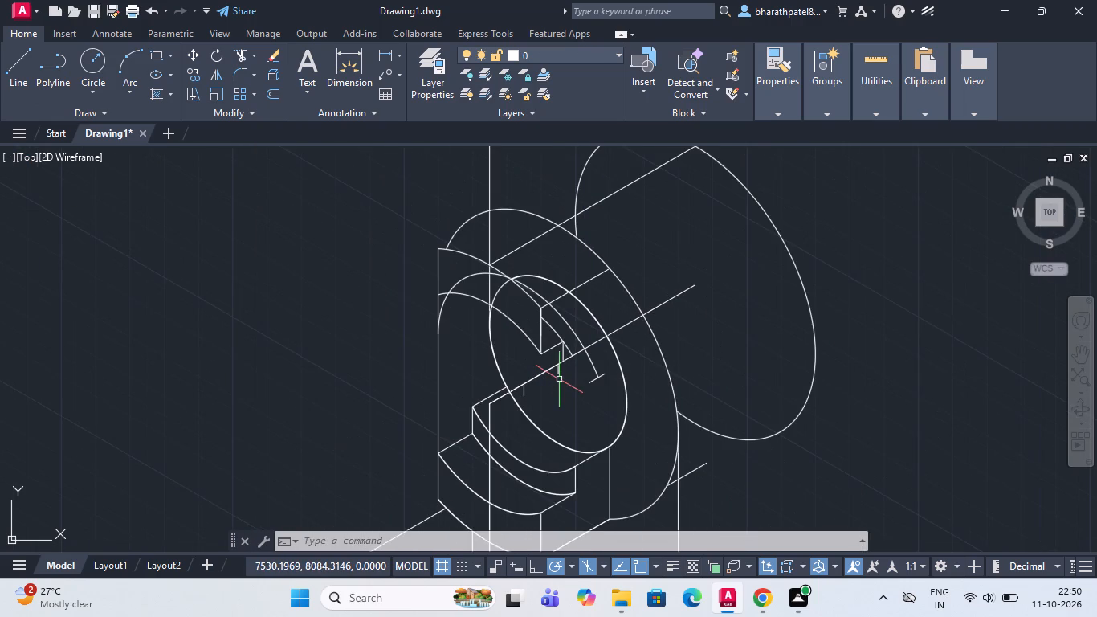
{"action": "key", "text": "space"}
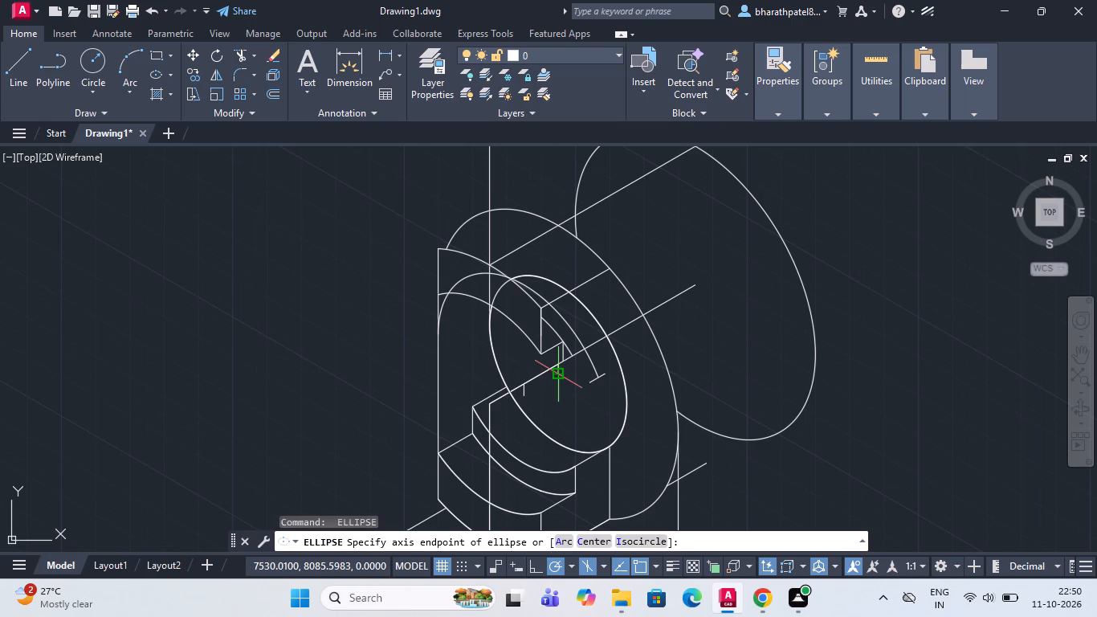
{"action": "left_click", "coordinate": [636, 542]}
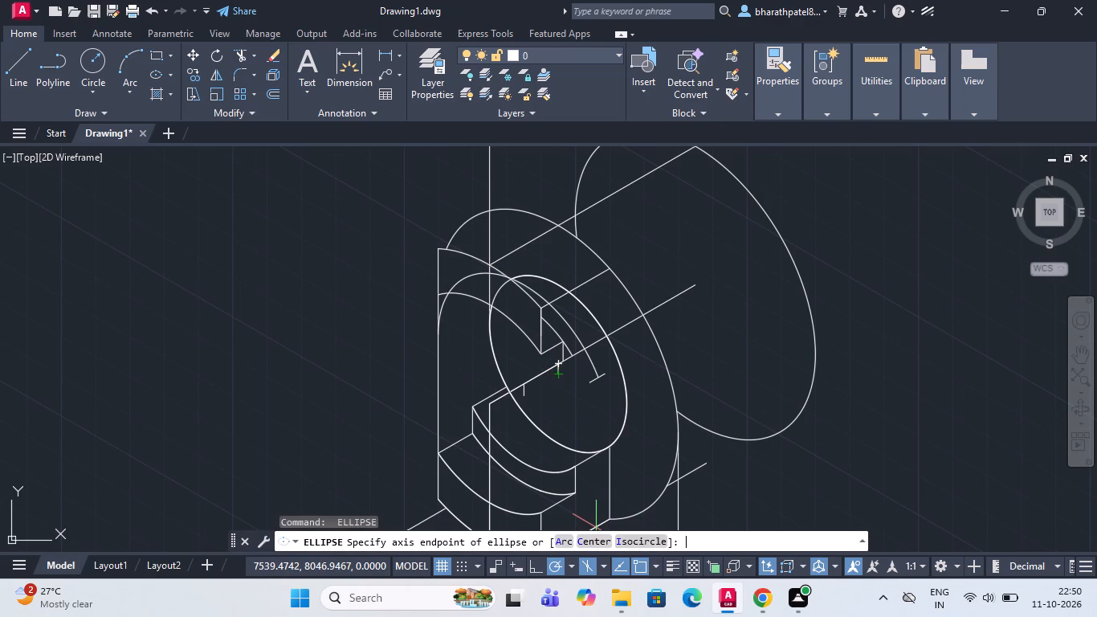
{"action": "left_click", "coordinate": [525, 382]}
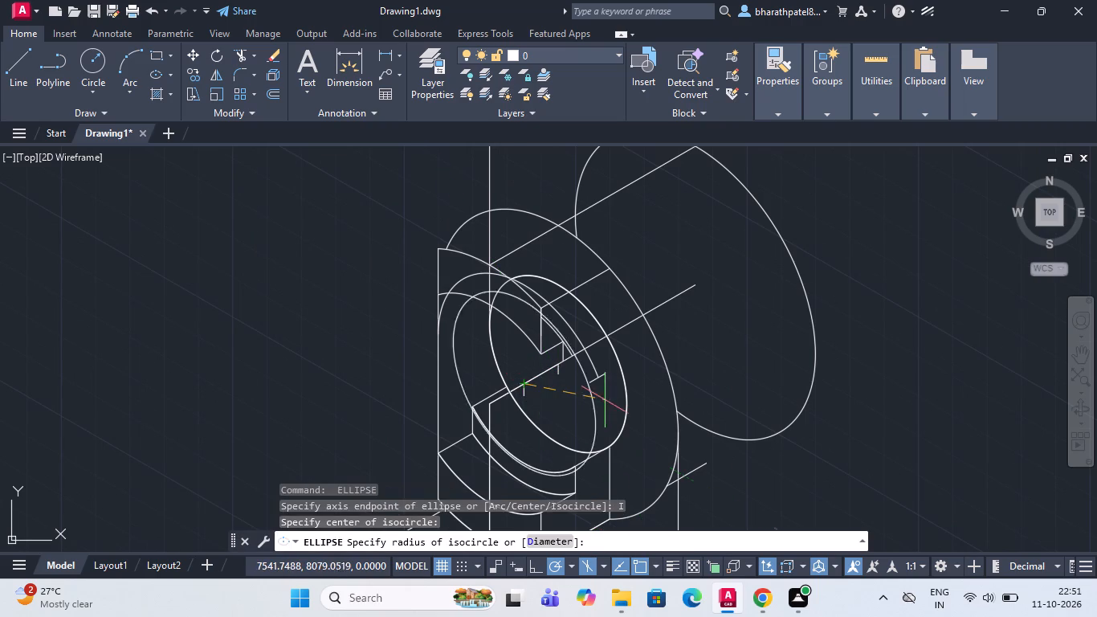
{"action": "key", "text": "2"}
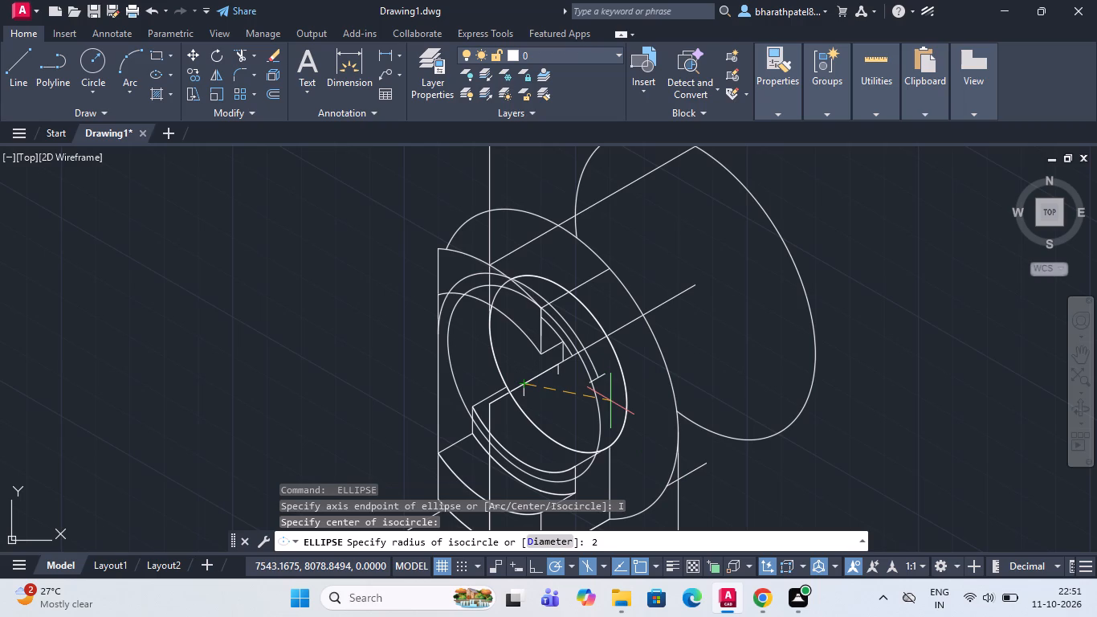
{"action": "key", "text": "0"}
{"action": "key", "text": "Return"}
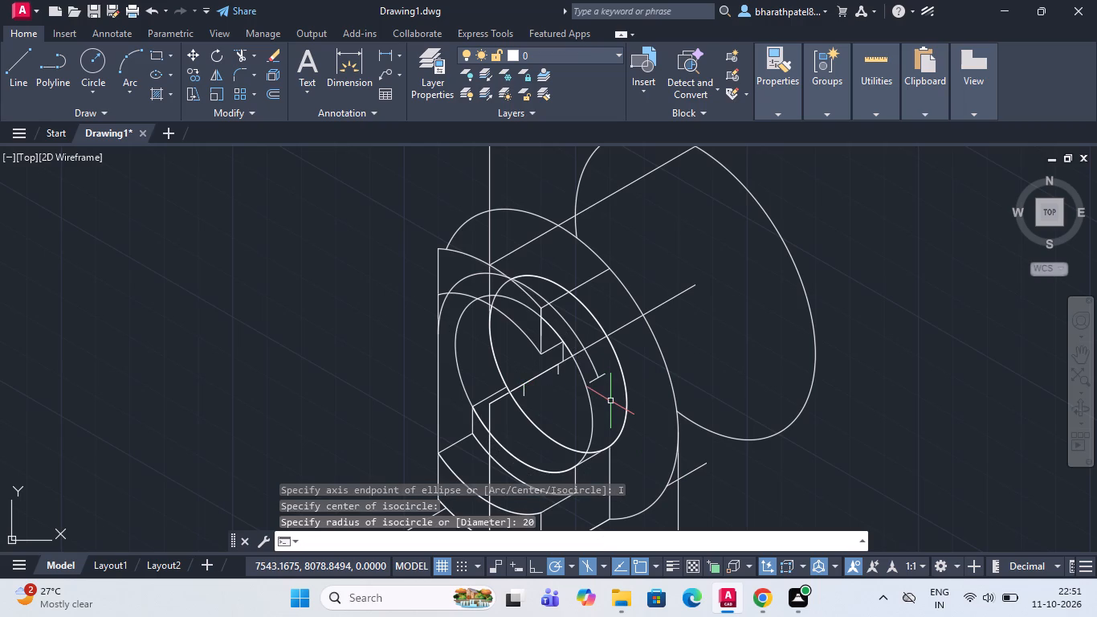
Draw a short vertical line from the upper recess step's outer corner down to just past the 30° centre line.
{"action": "scroll", "coordinate": [610, 401], "scroll_direction": "down", "scroll_amount": 2}
{"action": "scroll", "coordinate": [603, 359], "scroll_direction": "up", "scroll_amount": 3}
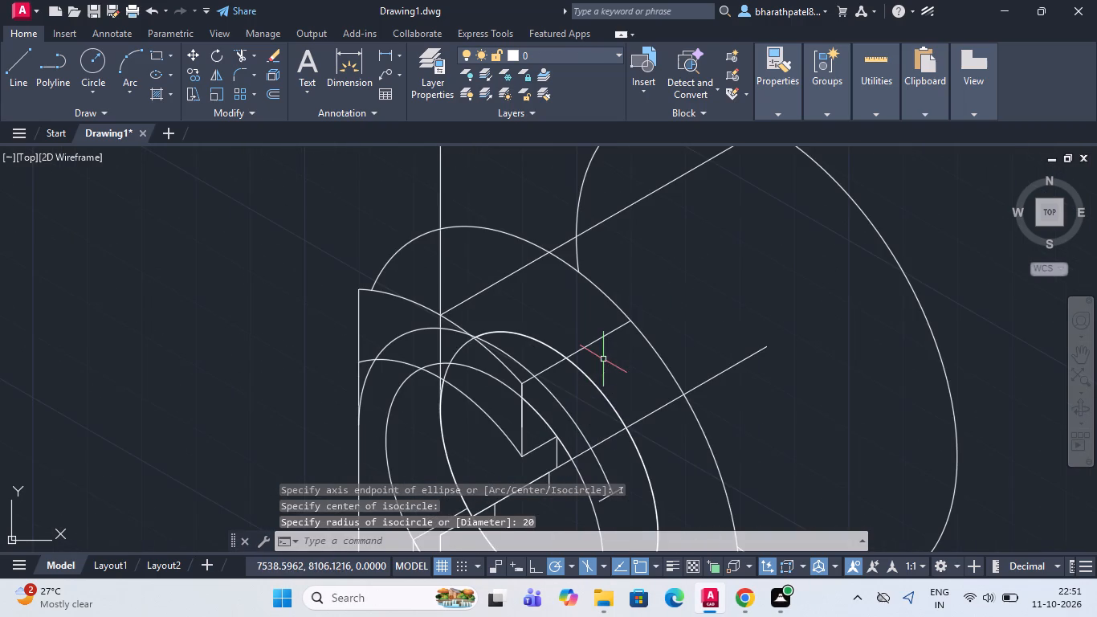
{"action": "scroll", "coordinate": [557, 396], "scroll_direction": "down", "scroll_amount": 1}
{"action": "scroll", "coordinate": [563, 437], "scroll_direction": "up", "scroll_amount": 3}
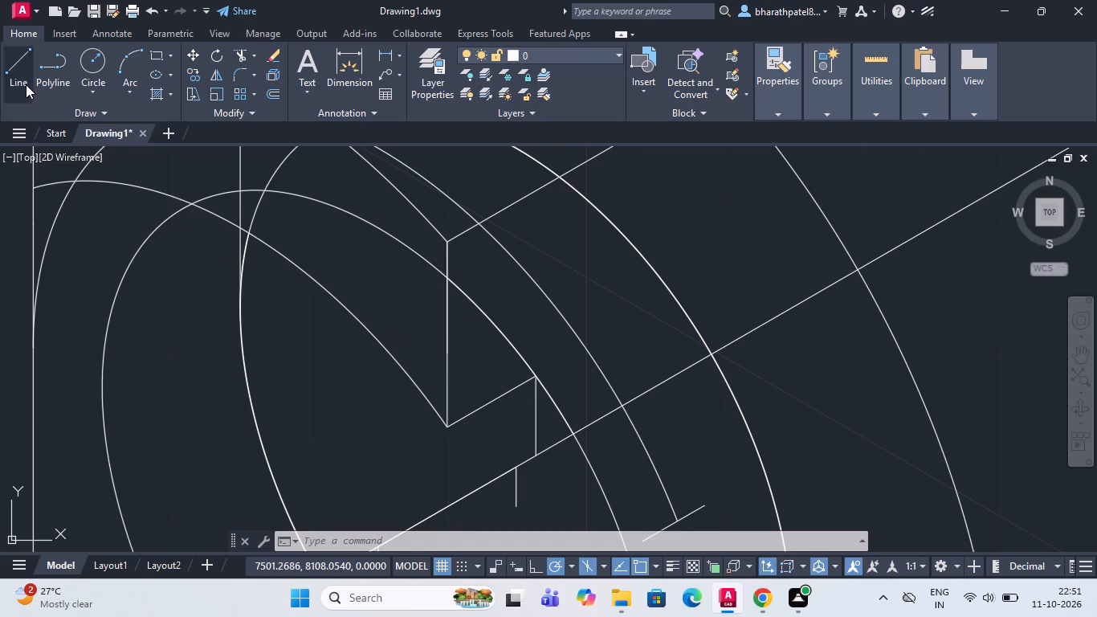
{"action": "left_click", "coordinate": [15, 64]}
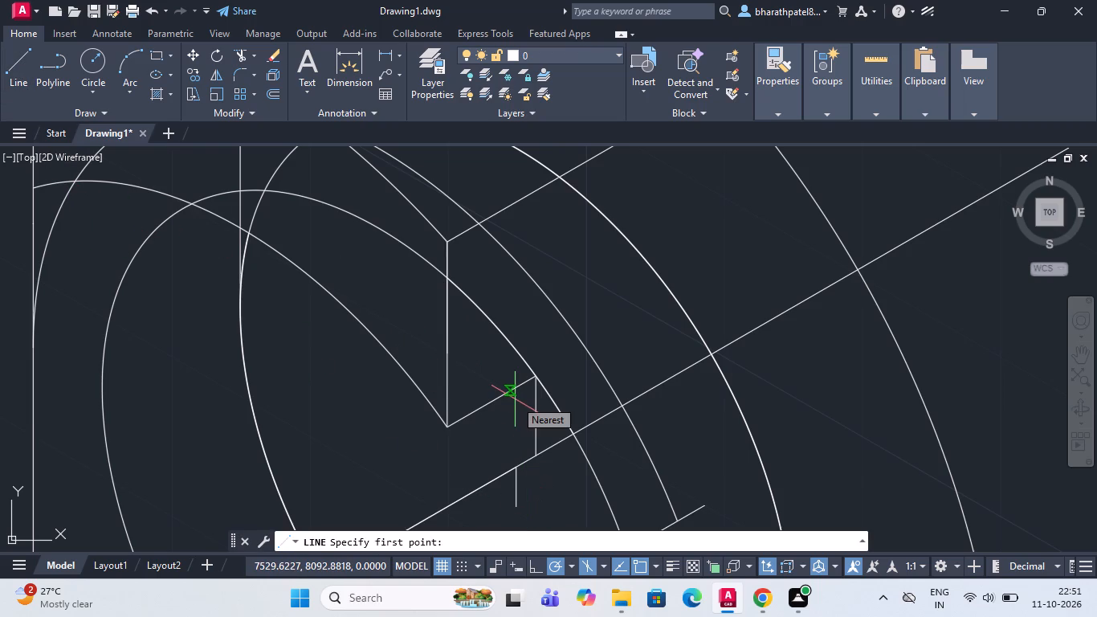
{"action": "scroll", "coordinate": [515, 399], "scroll_direction": "down", "scroll_amount": 2}
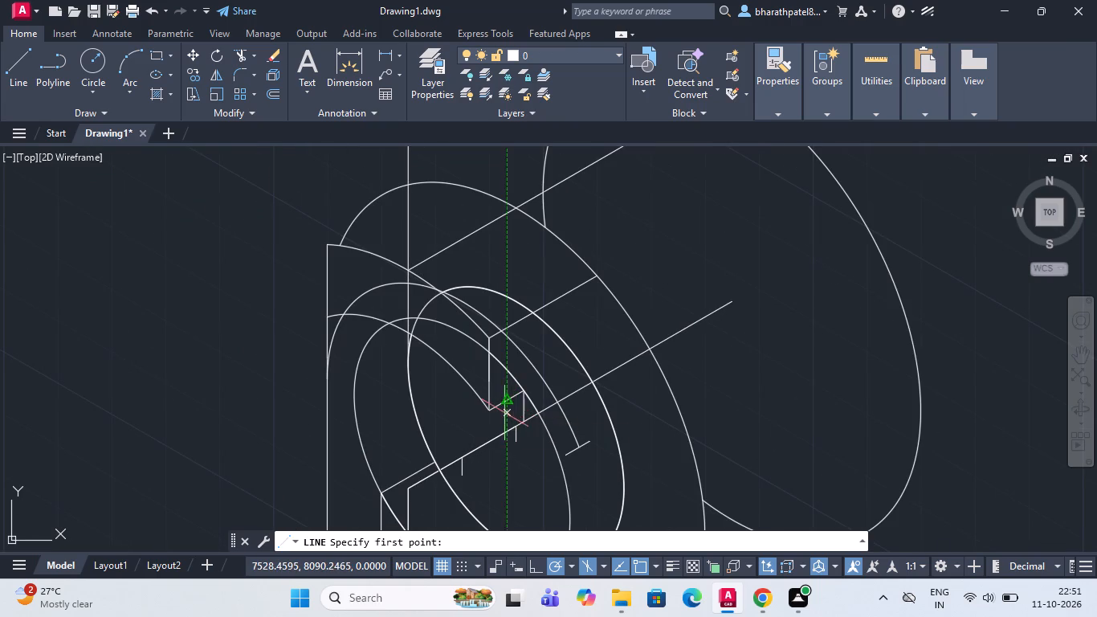
{"action": "scroll", "coordinate": [568, 389], "scroll_direction": "down", "scroll_amount": 2}
{"action": "scroll", "coordinate": [581, 421], "scroll_direction": "up", "scroll_amount": 2}
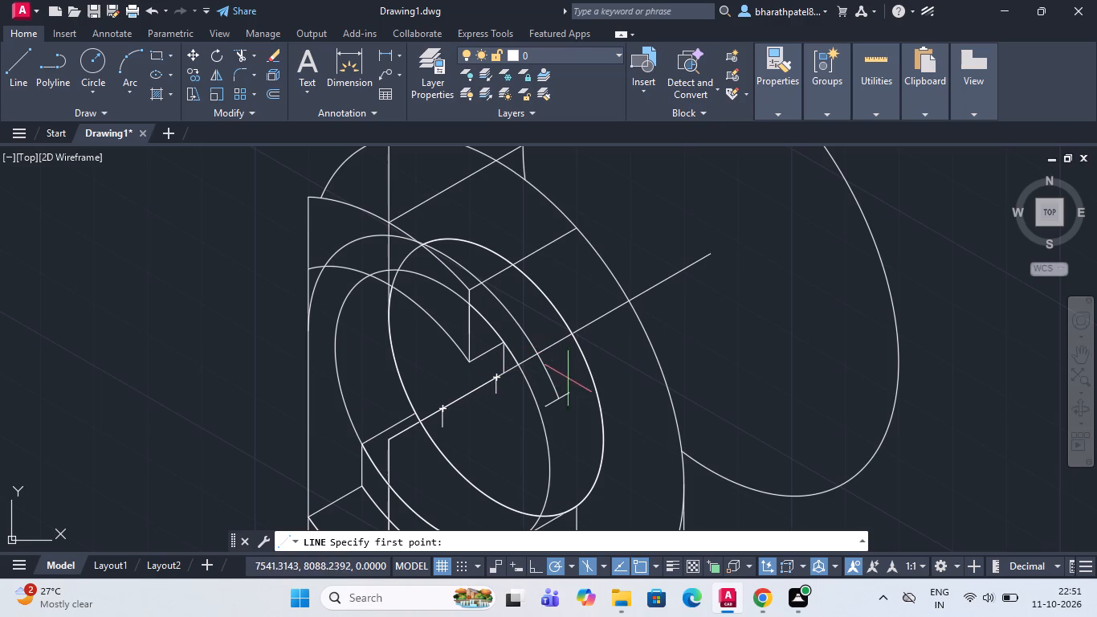
{"action": "scroll", "coordinate": [606, 417], "scroll_direction": "down", "scroll_amount": 1}
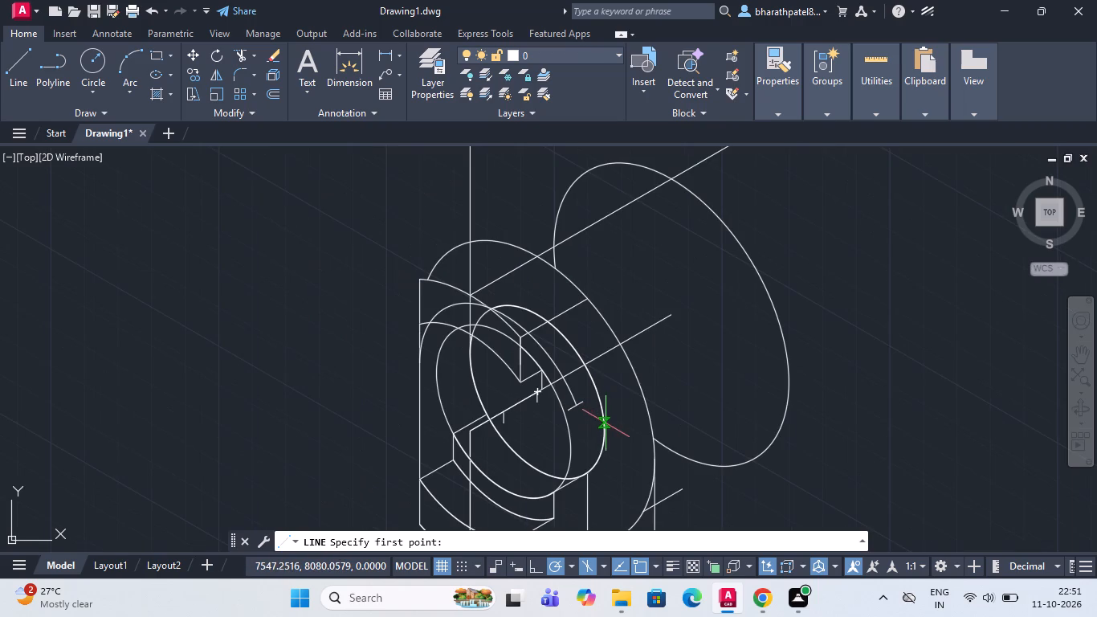
{"action": "scroll", "coordinate": [606, 419], "scroll_direction": "down", "scroll_amount": 1}
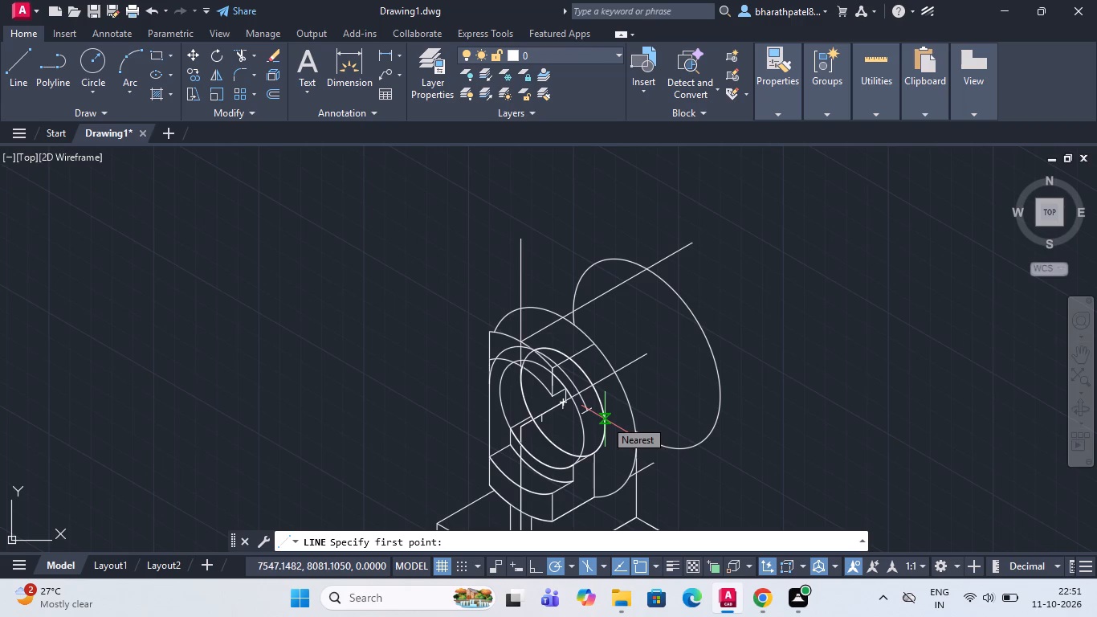
{"action": "scroll", "coordinate": [602, 414], "scroll_direction": "up", "scroll_amount": 2}
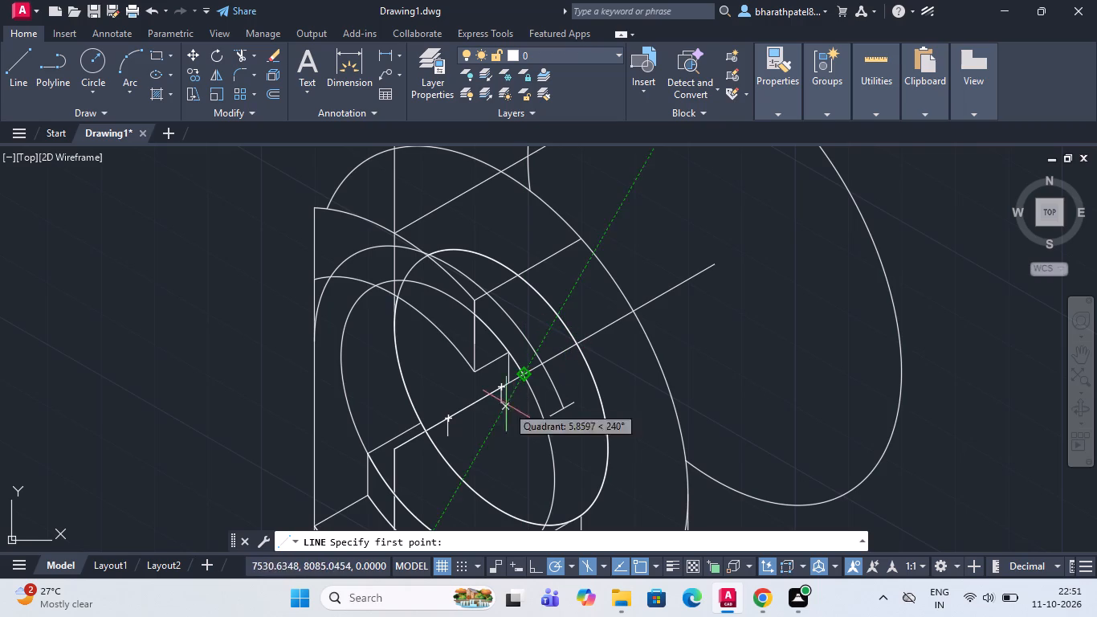
{"action": "left_click", "coordinate": [13, 60]}
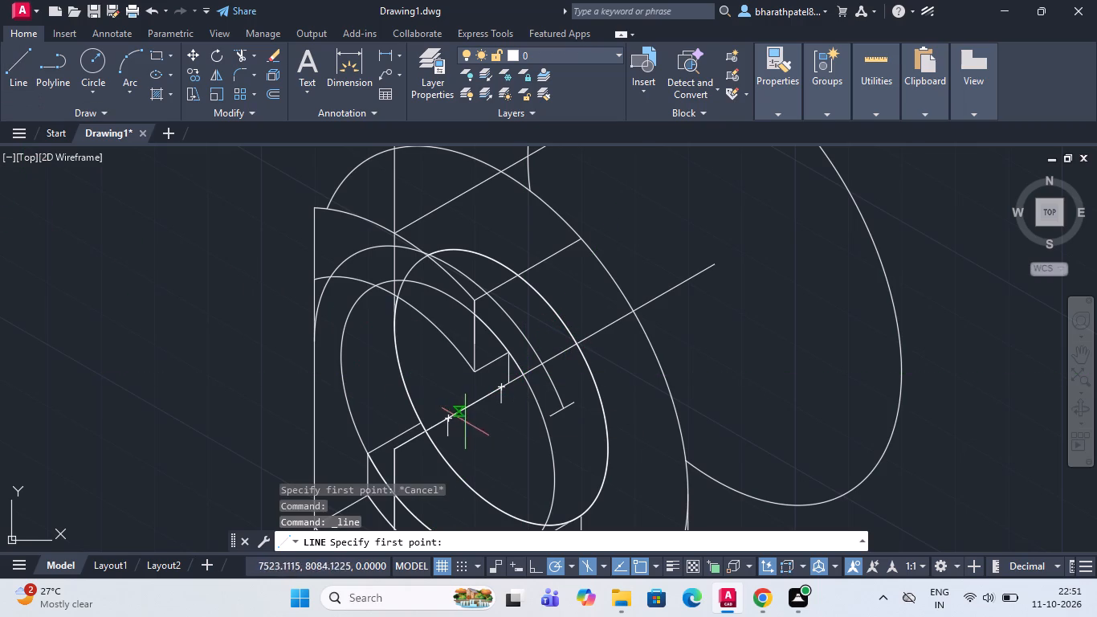
{"action": "left_click", "coordinate": [509, 353]}
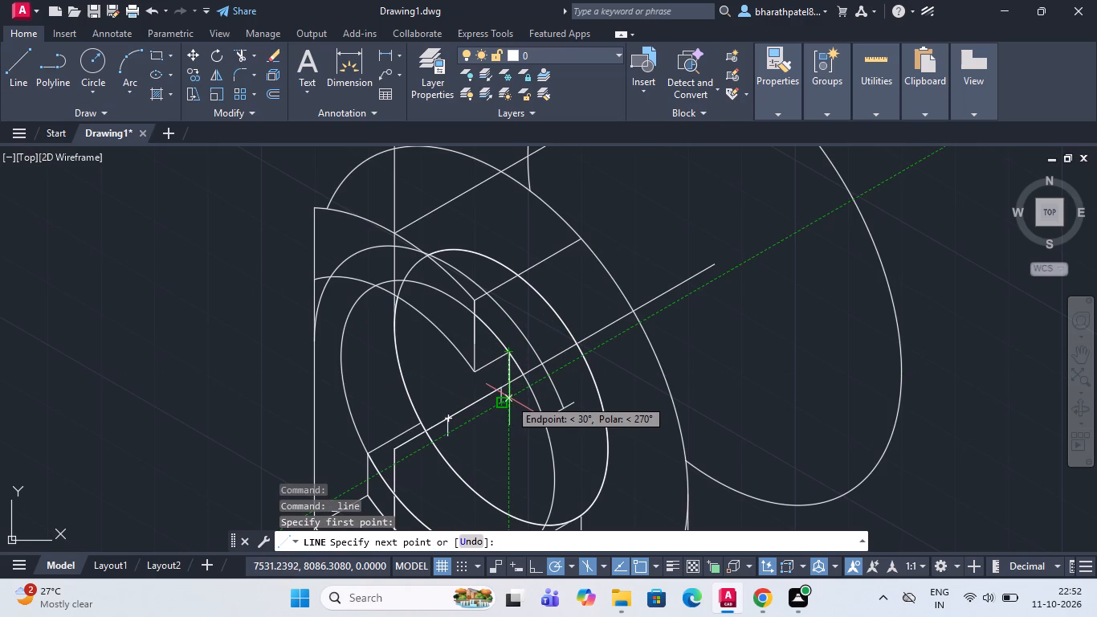
{"action": "left_click", "coordinate": [509, 395]}
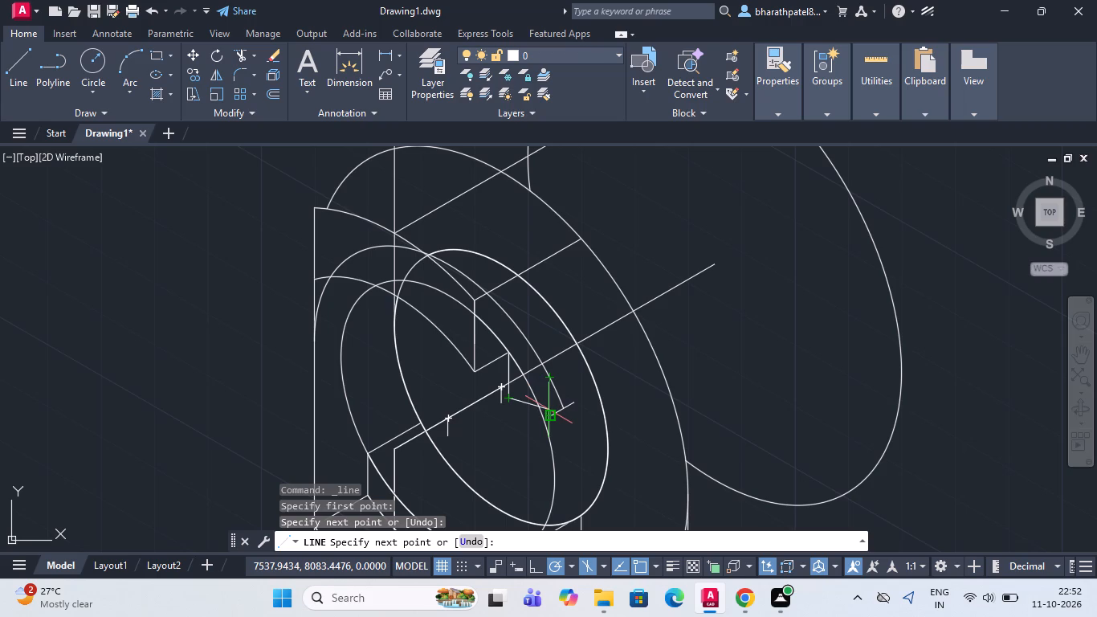
{"action": "key", "text": "Escape"}
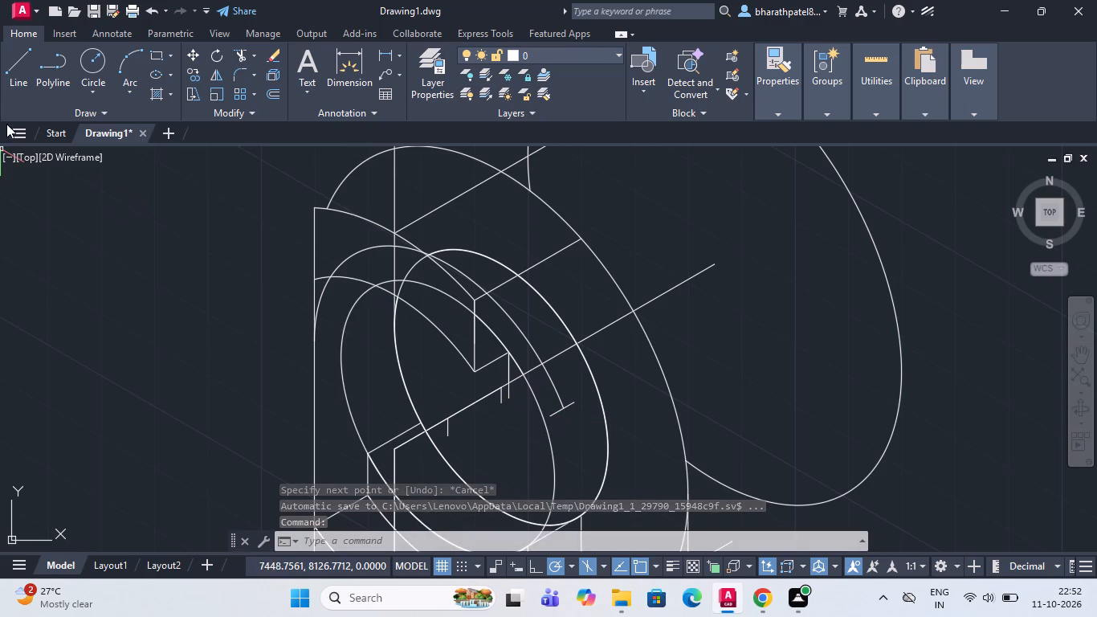
Trim the overlapping isocircles' left portions around the upper recess step, including the leftover arc pieces beside the long vertical line.
{"action": "left_click", "coordinate": [252, 54]}
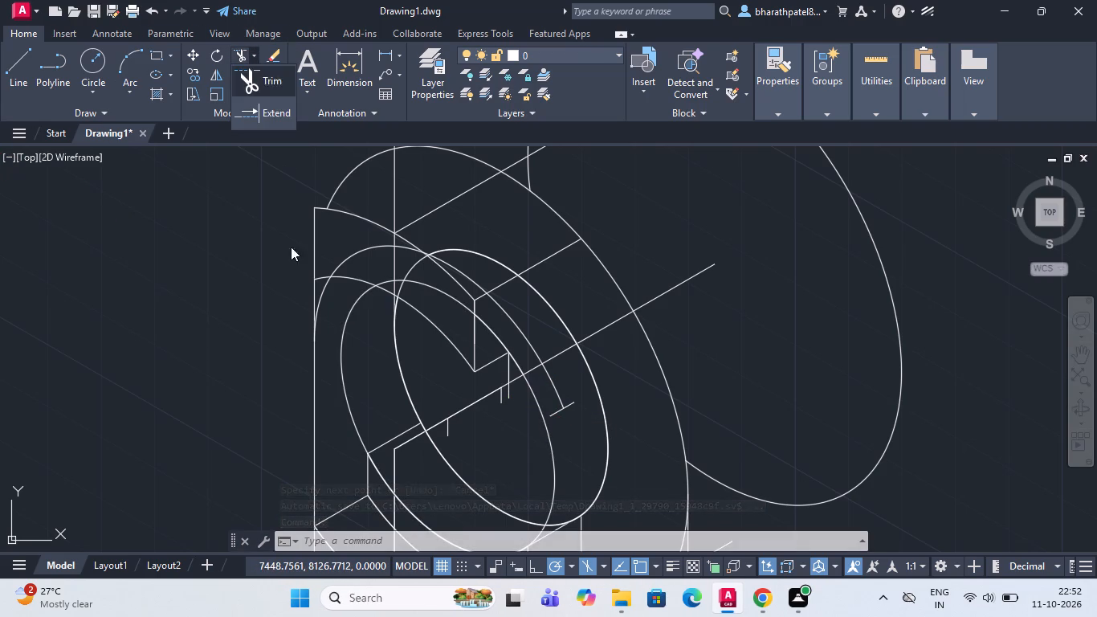
{"action": "left_click", "coordinate": [243, 50]}
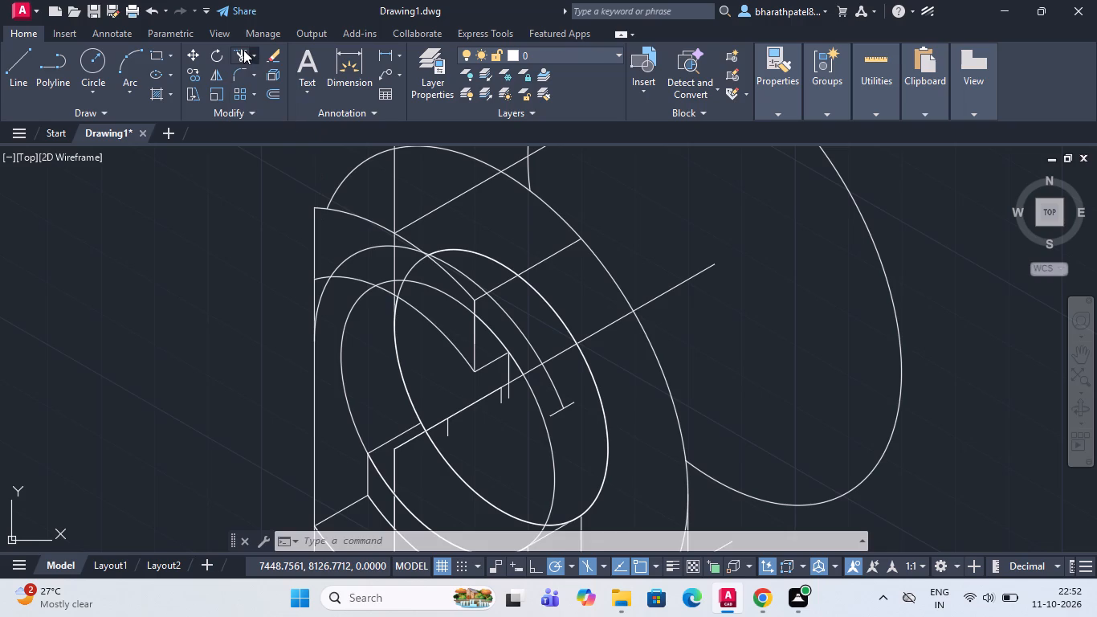
{"action": "left_click", "coordinate": [323, 288]}
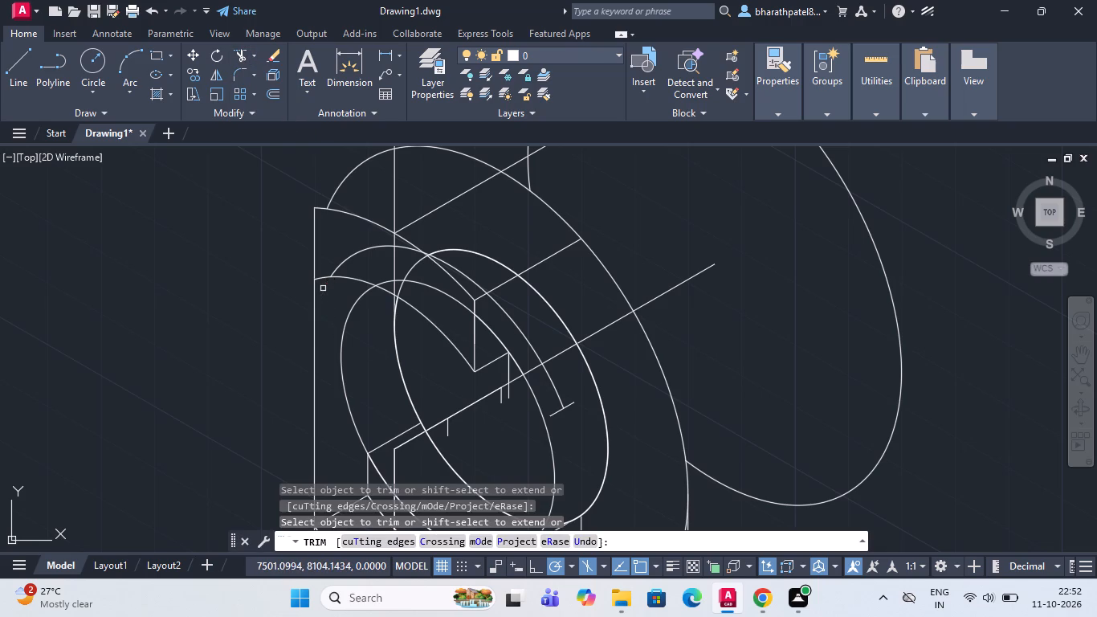
{"action": "left_click", "coordinate": [351, 256]}
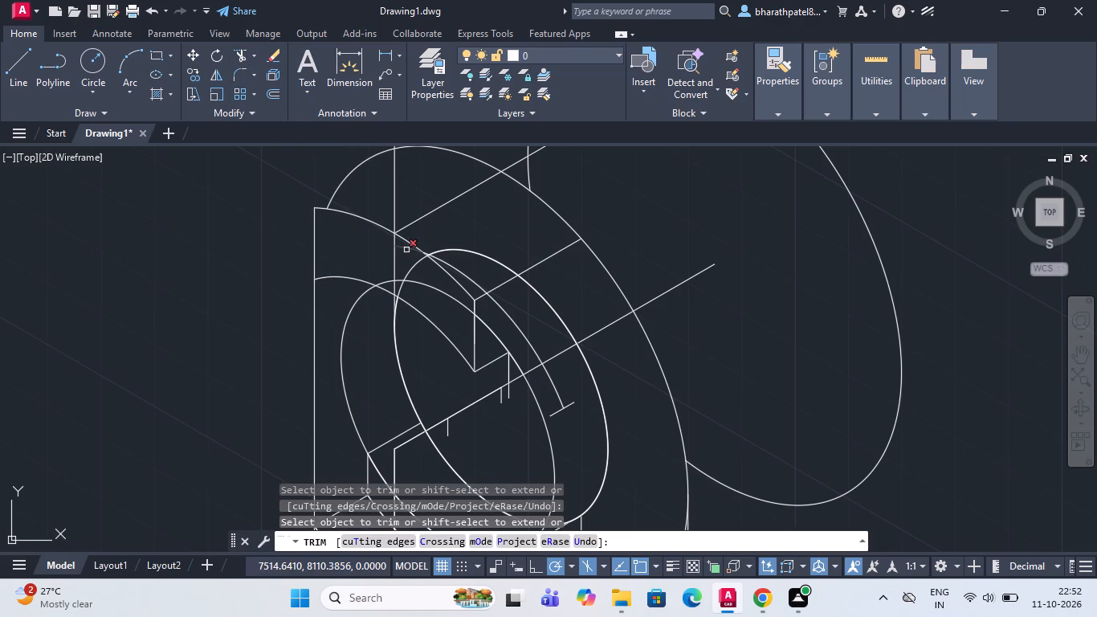
{"action": "left_click", "coordinate": [406, 249]}
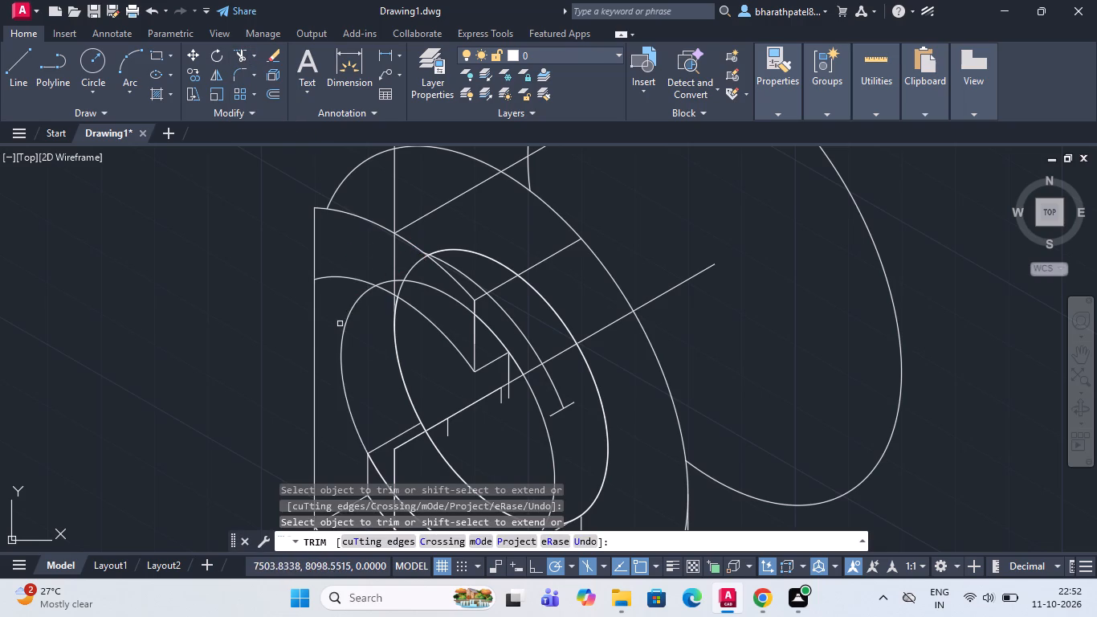
{"action": "left_click", "coordinate": [347, 325]}
{"action": "left_click", "coordinate": [398, 356]}
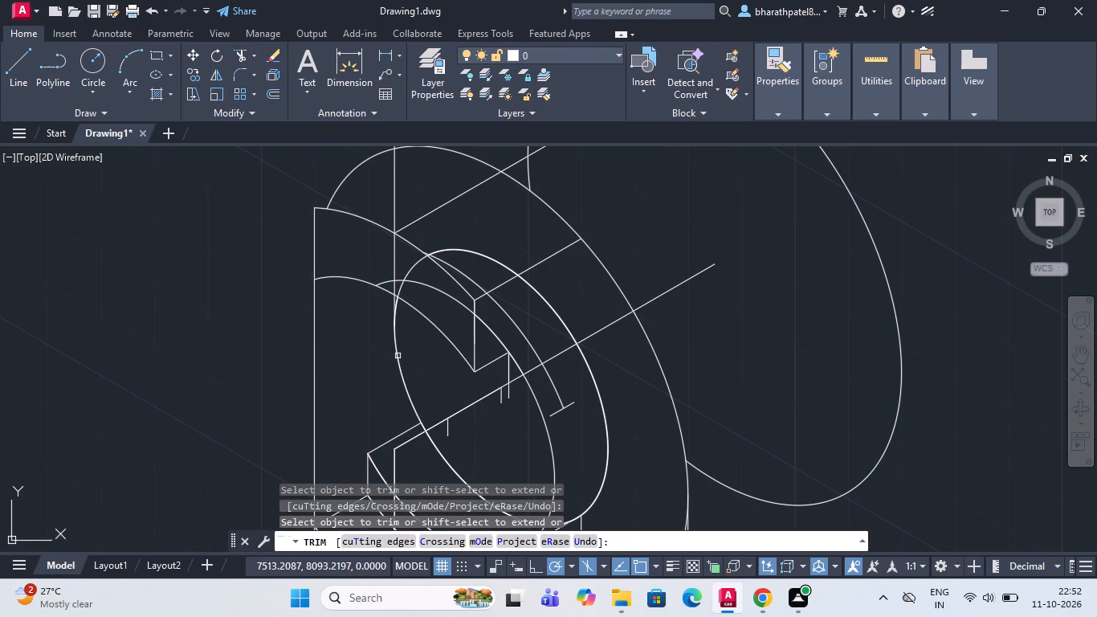
{"action": "left_click", "coordinate": [398, 356]}
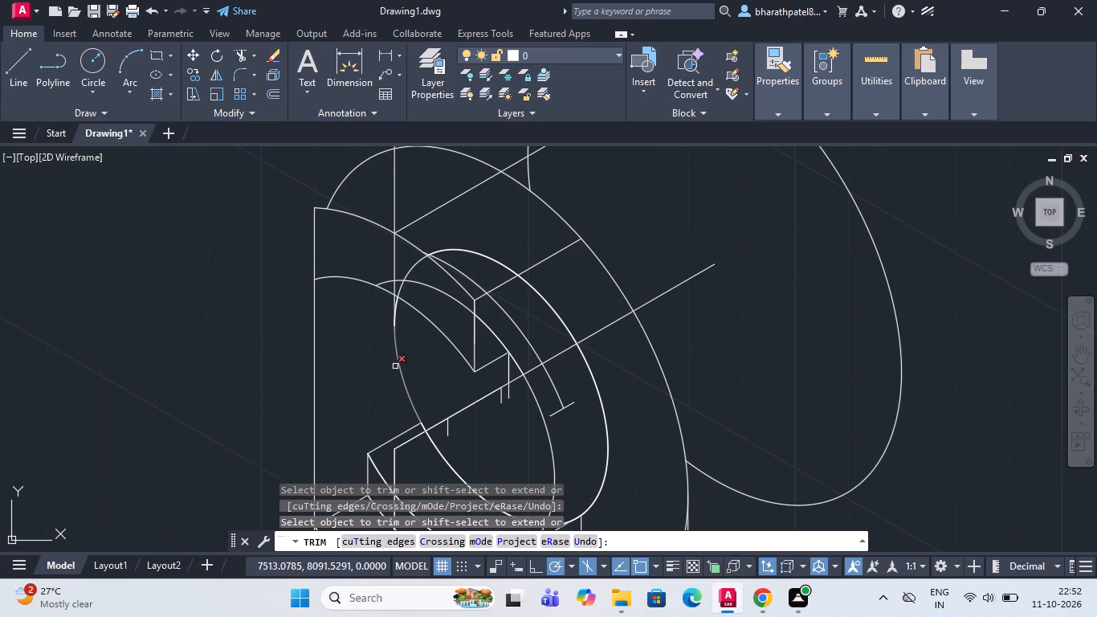
{"action": "left_click", "coordinate": [401, 362]}
{"action": "left_click", "coordinate": [396, 362]}
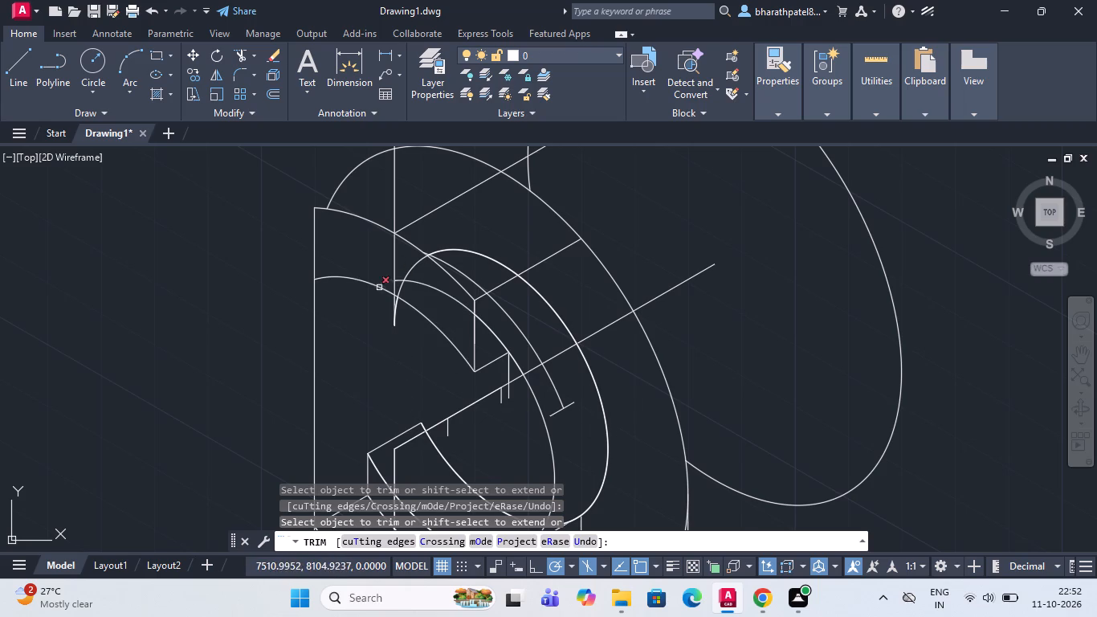
{"action": "scroll", "coordinate": [375, 291], "scroll_direction": "up", "scroll_amount": 4}
{"action": "left_click", "coordinate": [532, 222]}
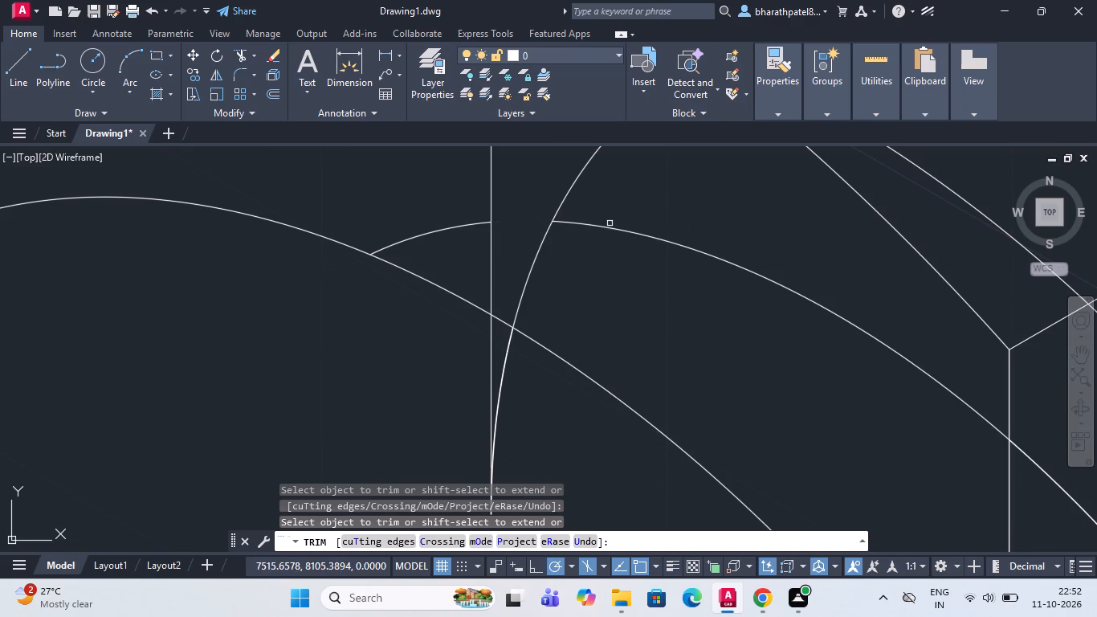
{"action": "left_click", "coordinate": [606, 227]}
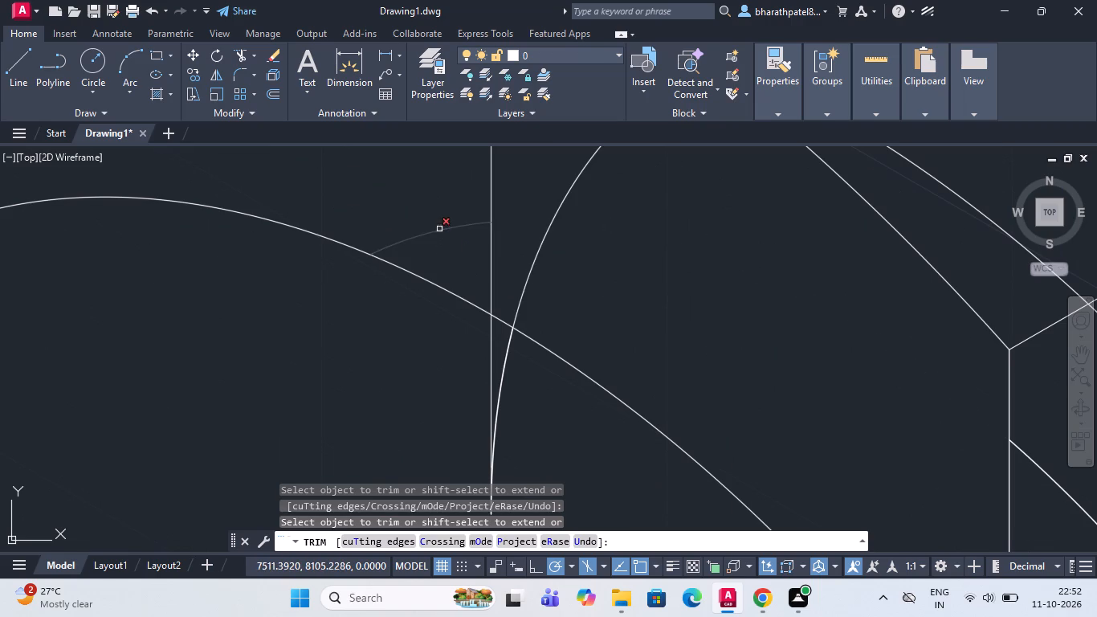
{"action": "left_click", "coordinate": [439, 228]}
Trim the outer sides of both radius 20 isocircles between the 30° centre line and the lower curved step.
{"action": "scroll", "coordinate": [439, 228], "scroll_direction": "down", "scroll_amount": 5}
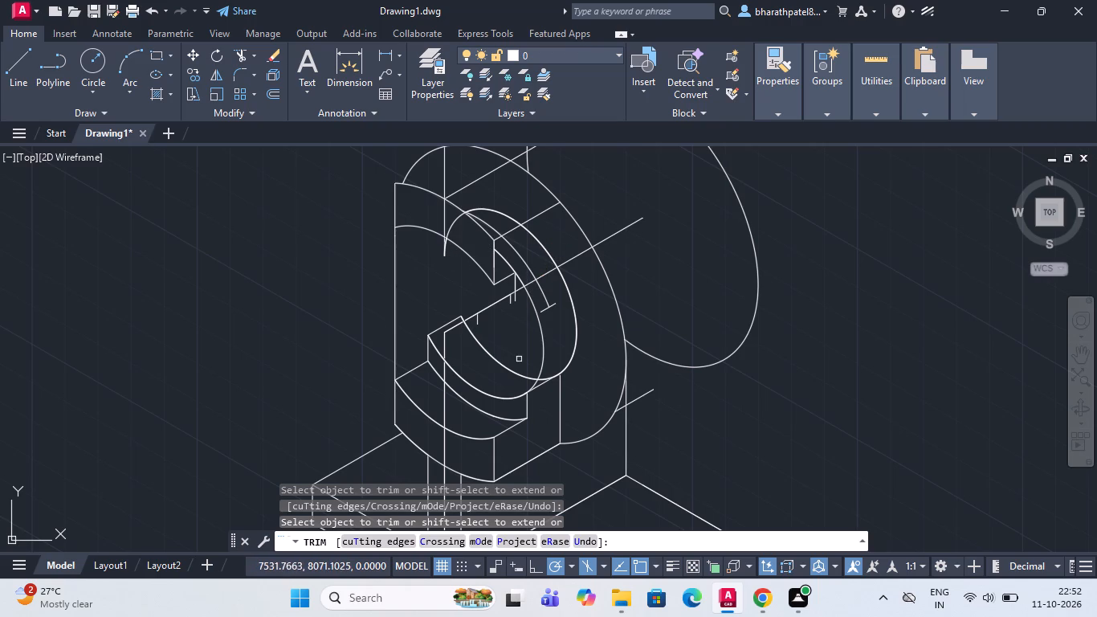
{"action": "left_click", "coordinate": [543, 348]}
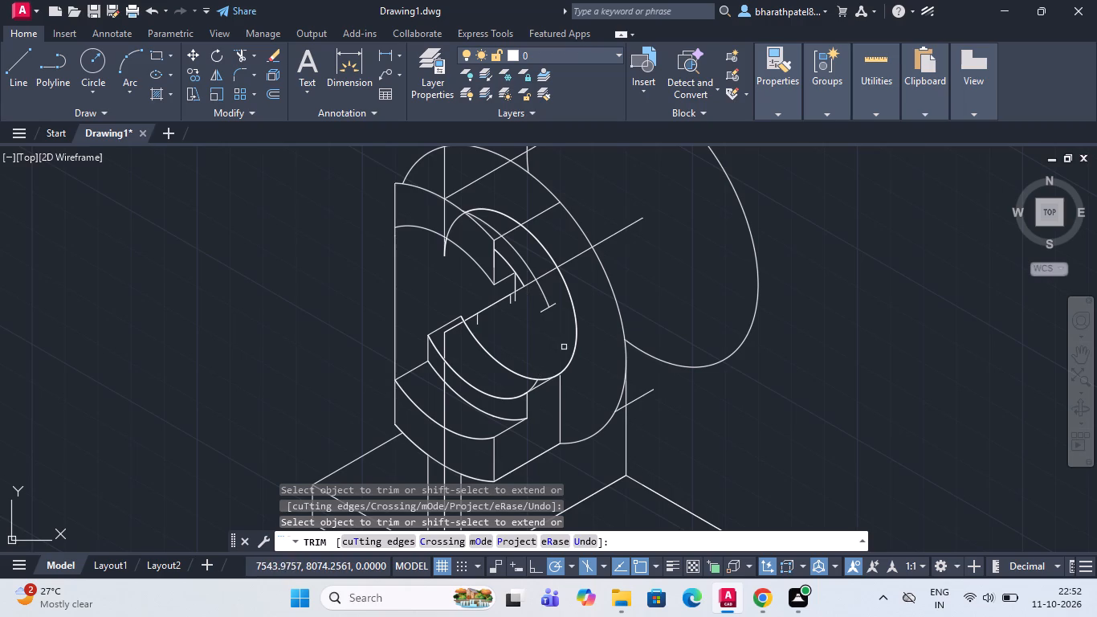
{"action": "left_click", "coordinate": [577, 337]}
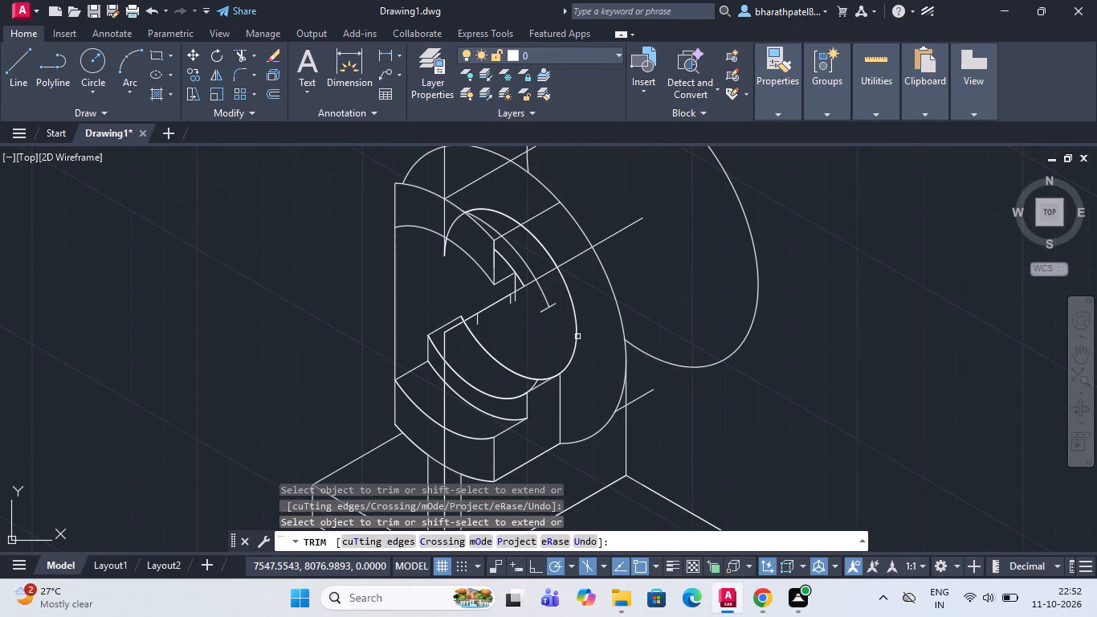
{"action": "left_click", "coordinate": [577, 337]}
{"action": "left_click", "coordinate": [576, 337]}
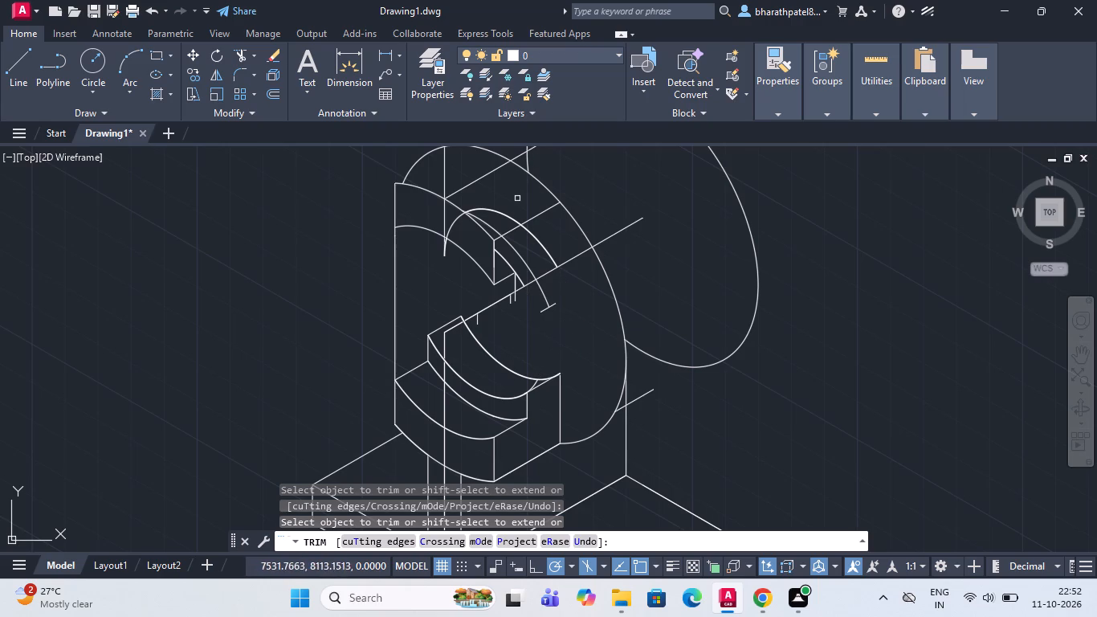
Trim the remaining curve's tail below the 30° centre line and the short slanted mark at its end.
{"action": "scroll", "coordinate": [514, 202], "scroll_direction": "up", "scroll_amount": 2}
{"action": "scroll", "coordinate": [514, 202], "scroll_direction": "down", "scroll_amount": 2}
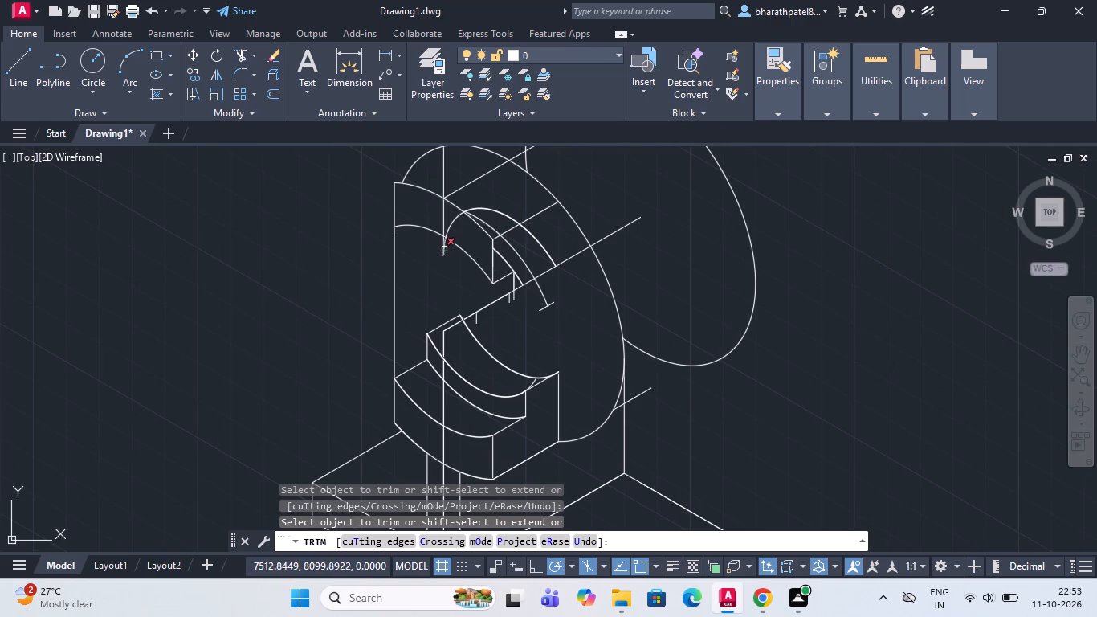
{"action": "scroll", "coordinate": [430, 277], "scroll_direction": "down", "scroll_amount": 1}
{"action": "left_click", "coordinate": [504, 287]}
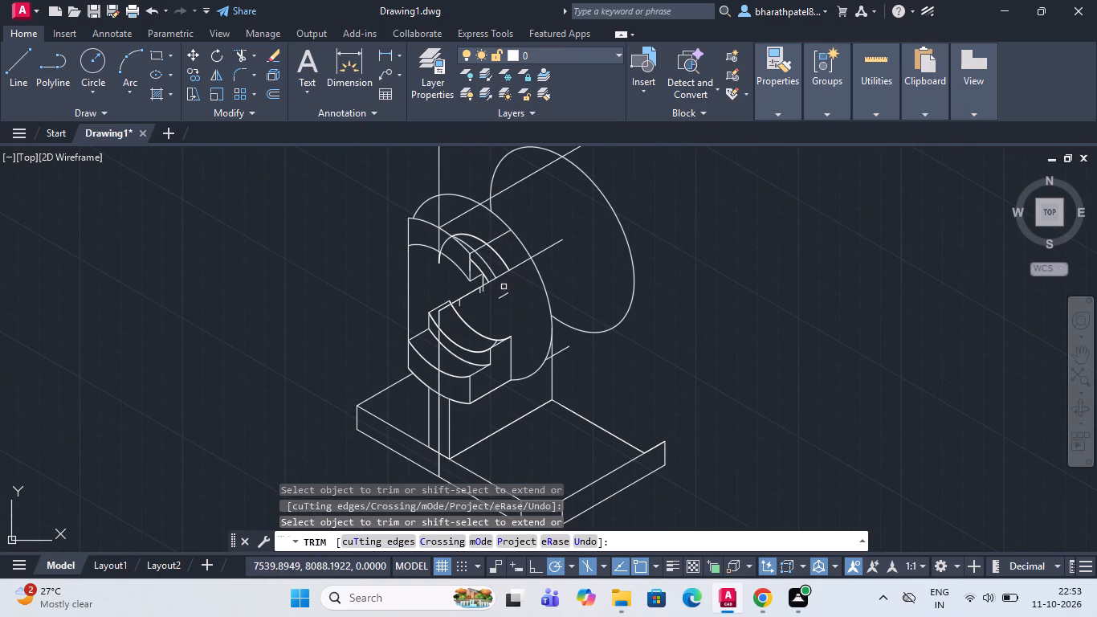
{"action": "left_click", "coordinate": [502, 296]}
{"action": "scroll", "coordinate": [502, 296], "scroll_direction": "down", "scroll_amount": 2}
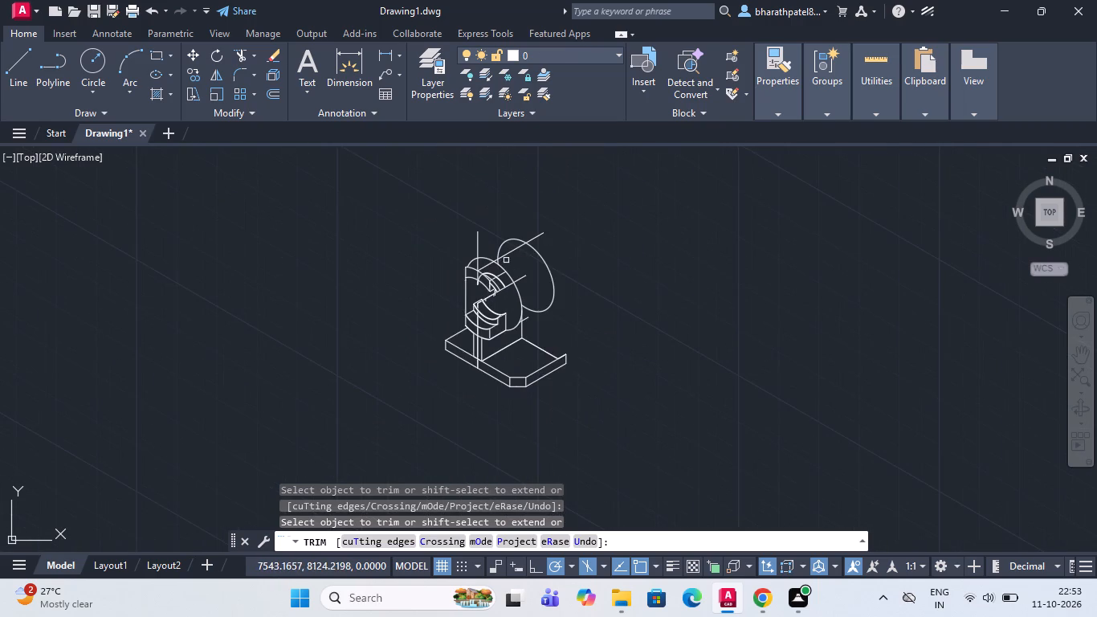
Trim the outermost doubled curve above the upper recess step, from the 30° centre line back to the front upper arc.
{"action": "scroll", "coordinate": [506, 258], "scroll_direction": "up", "scroll_amount": 4}
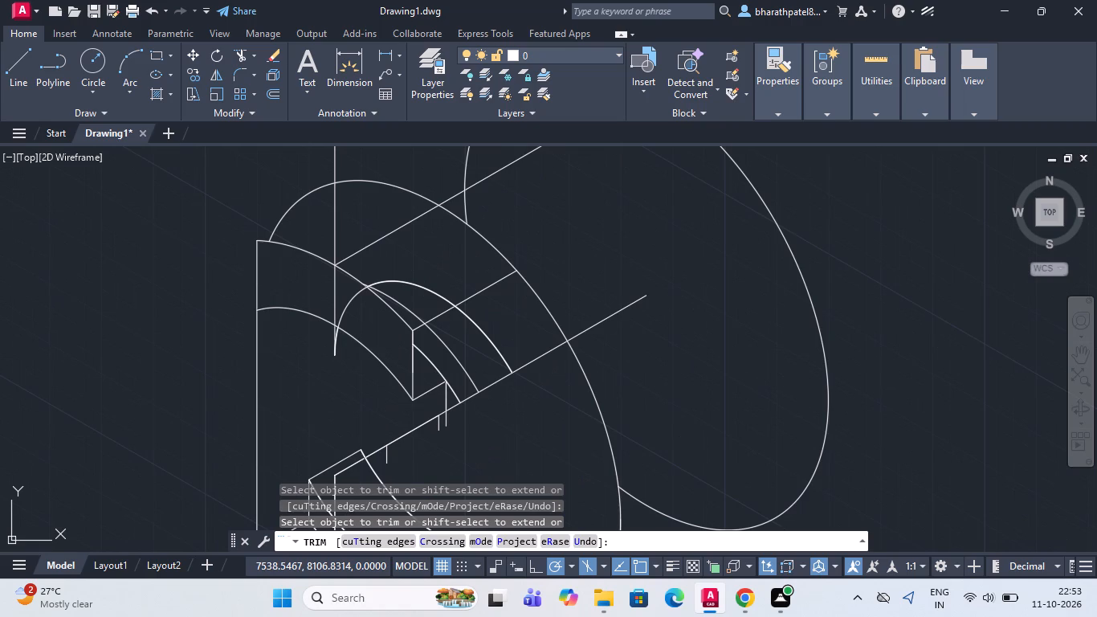
{"action": "left_click", "coordinate": [479, 329]}
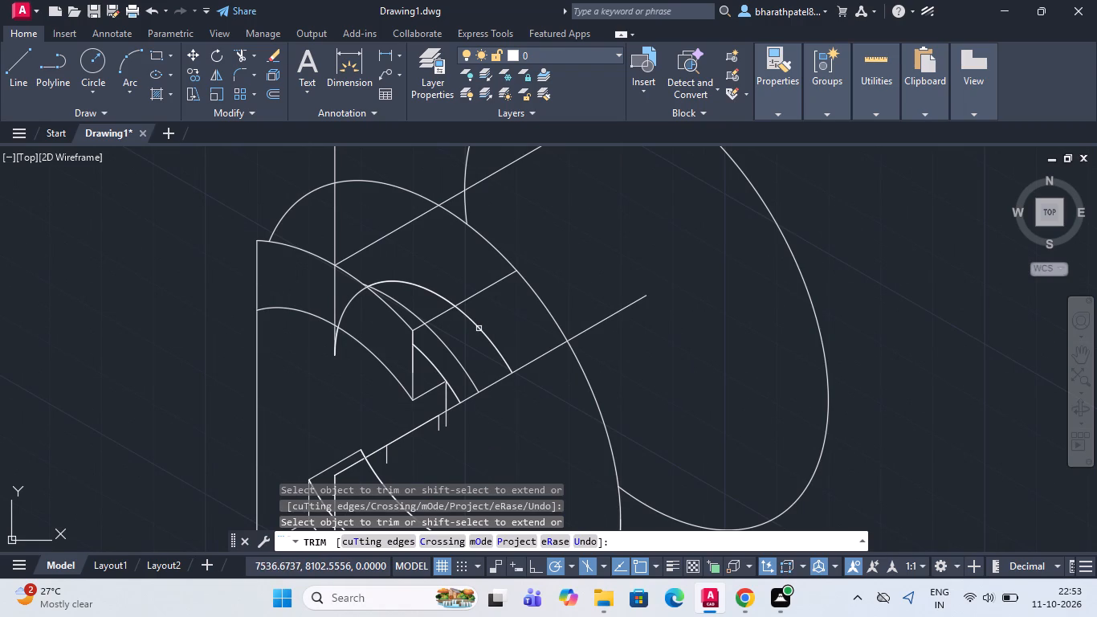
{"action": "left_click", "coordinate": [479, 329]}
{"action": "left_click", "coordinate": [481, 325]}
{"action": "left_click", "coordinate": [473, 335]}
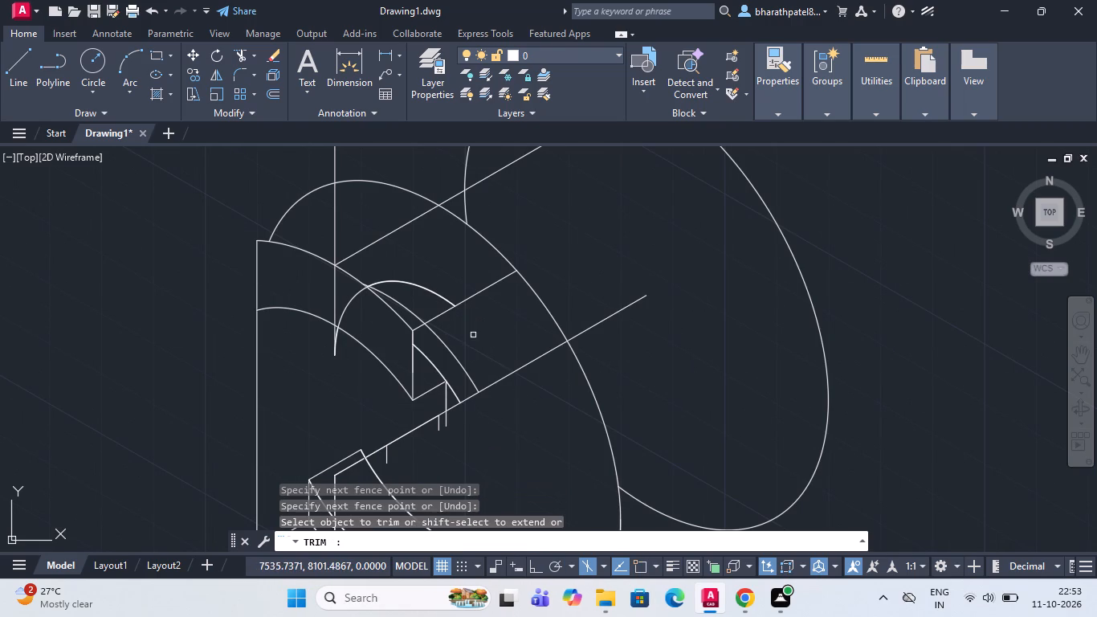
{"action": "left_click_drag", "start_coordinate": [434, 271], "coordinate": [428, 297]}
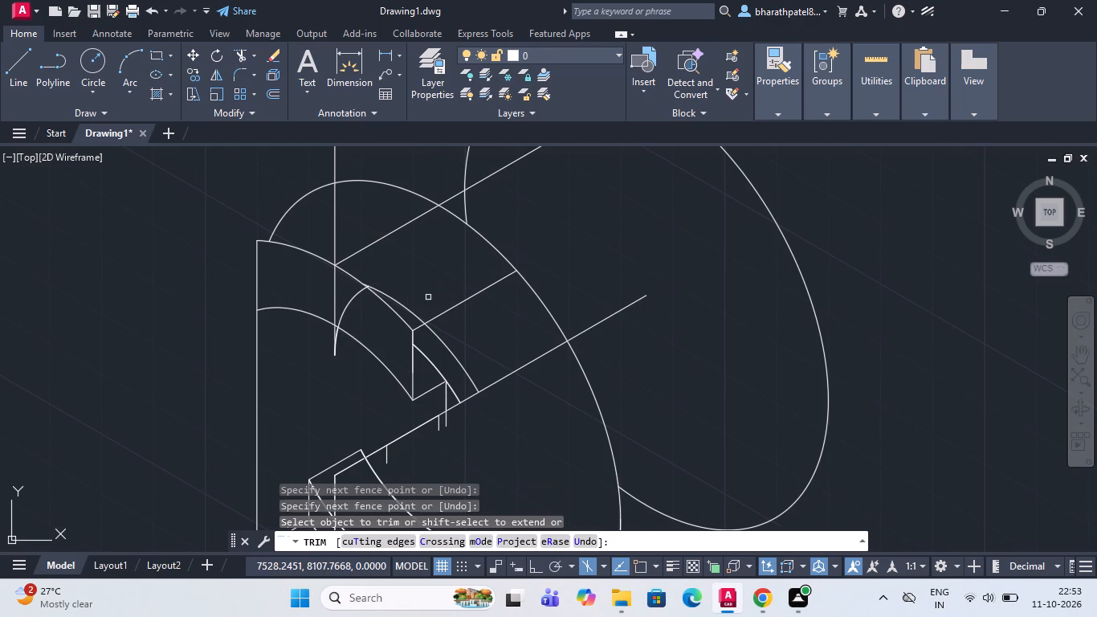
Trim the same curve's piece between the two front arcs, the thin curve beside it and the short connecting mark.
{"action": "scroll", "coordinate": [363, 303], "scroll_direction": "up", "scroll_amount": 2}
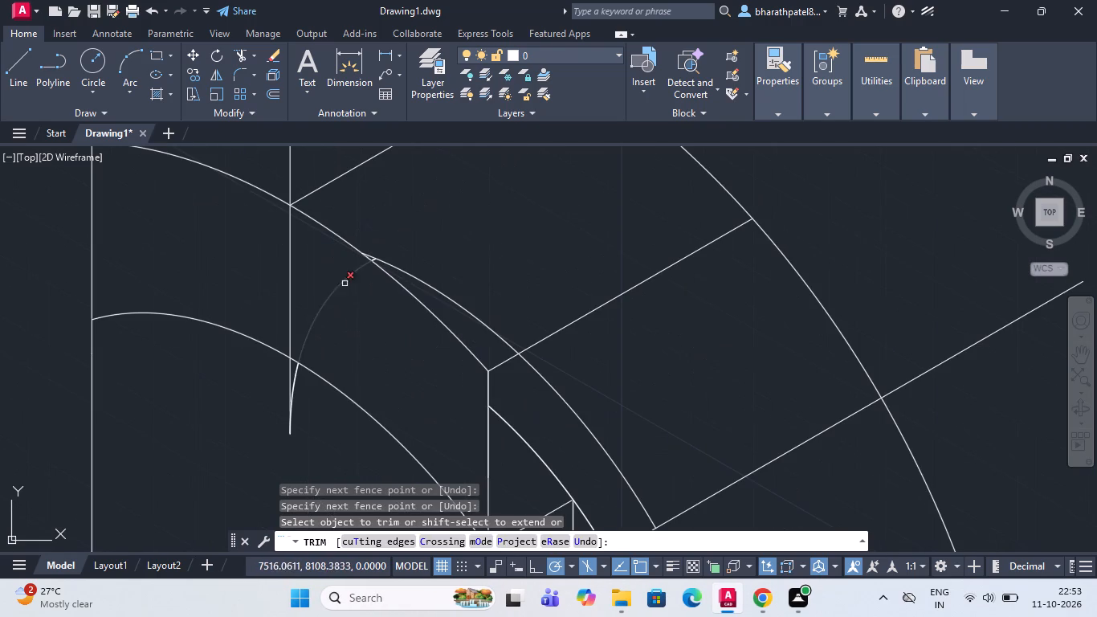
{"action": "left_click_drag", "start_coordinate": [331, 268], "coordinate": [372, 327]}
{"action": "scroll", "coordinate": [373, 259], "scroll_direction": "up", "scroll_amount": 3}
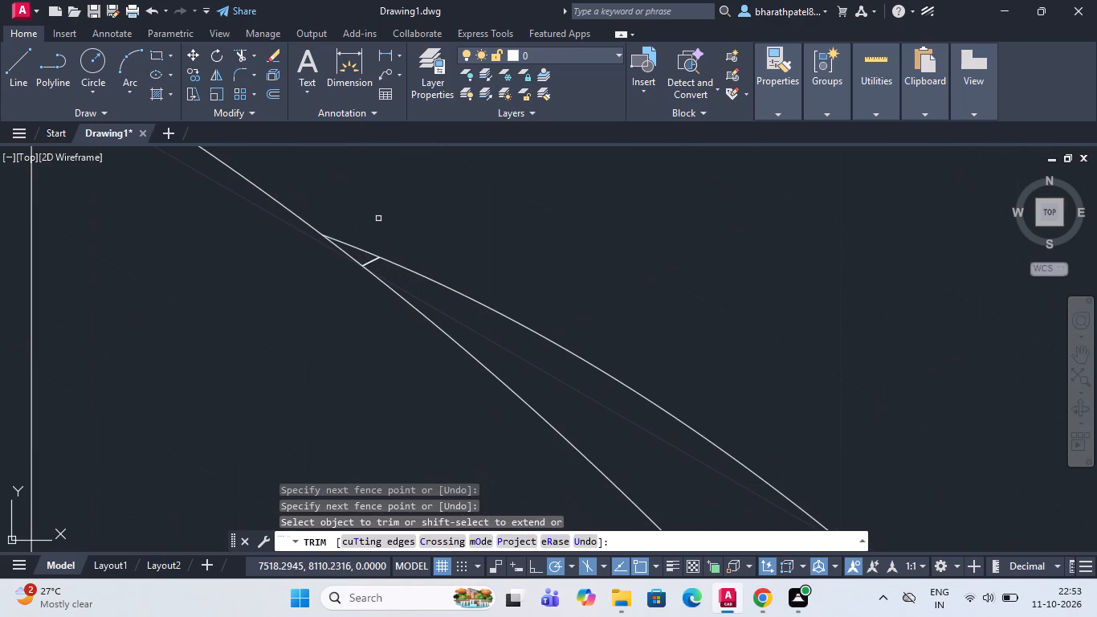
{"action": "left_click_drag", "start_coordinate": [379, 213], "coordinate": [374, 254]}
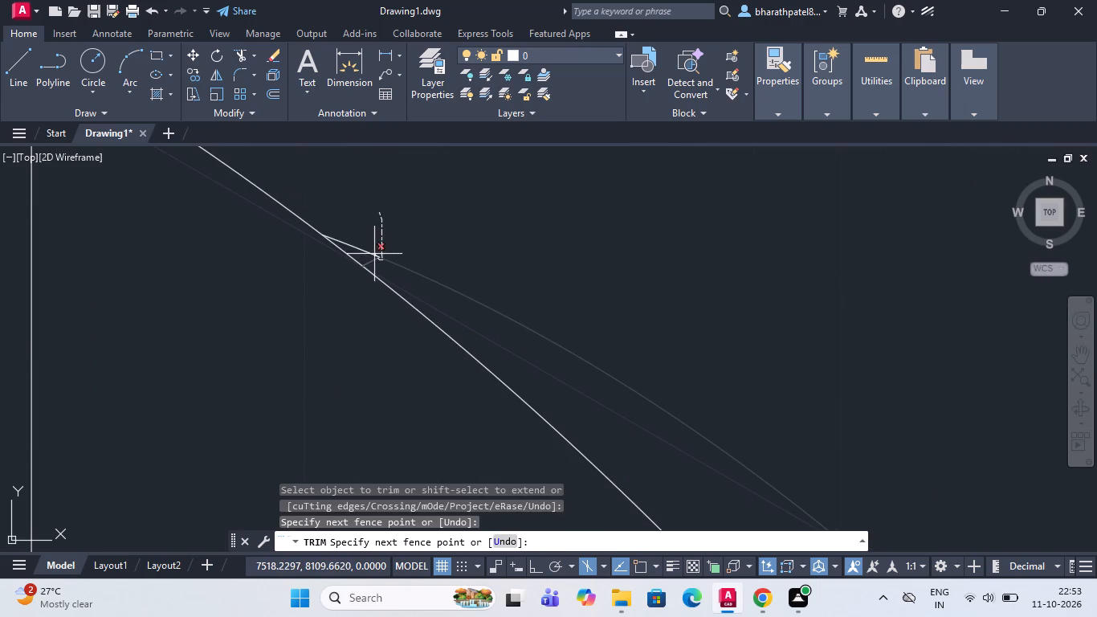
{"action": "left_click_drag", "start_coordinate": [374, 254], "coordinate": [370, 247]}
{"action": "scroll", "coordinate": [370, 245], "scroll_direction": "down", "scroll_amount": 5}
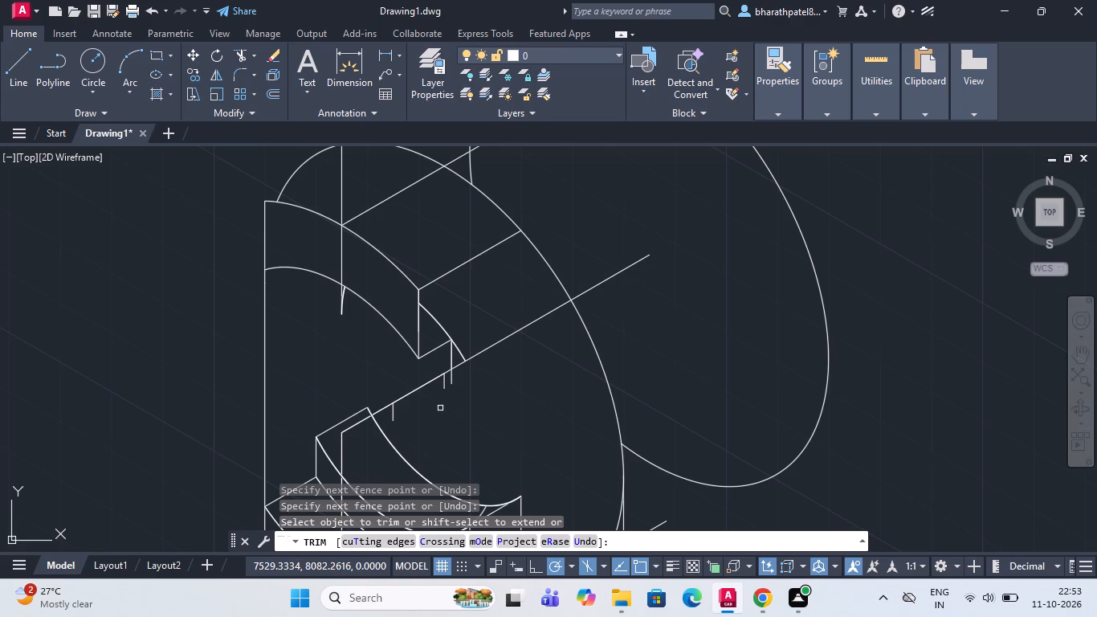
Trim the remaining curve's two pieces beside the upper recess step, down to the 30° centre line.
{"action": "left_click", "coordinate": [438, 323]}
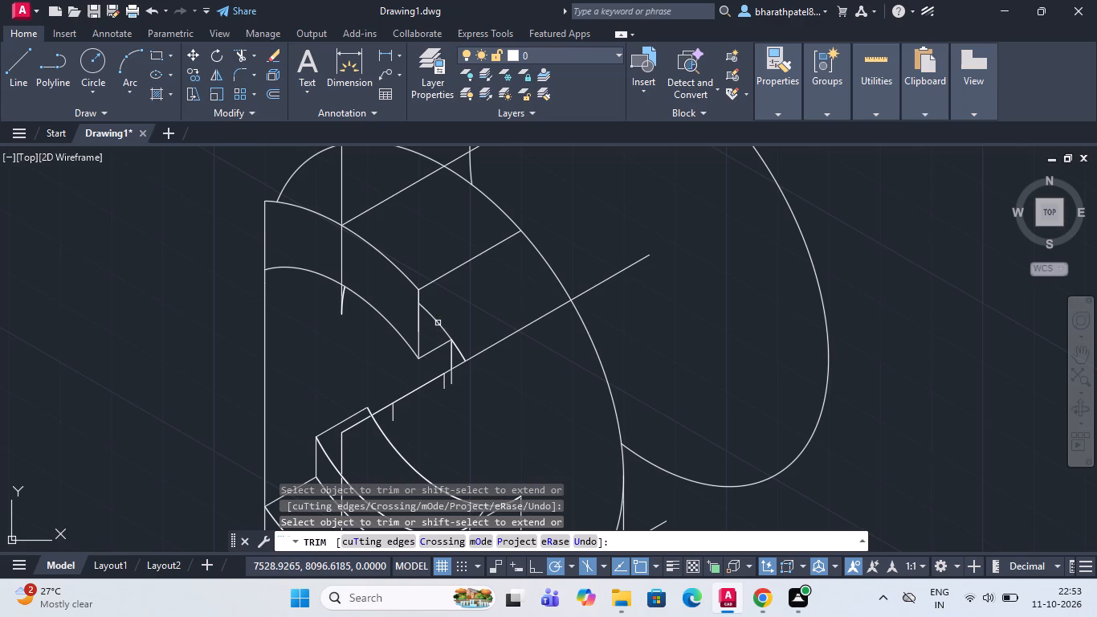
{"action": "left_click", "coordinate": [438, 321]}
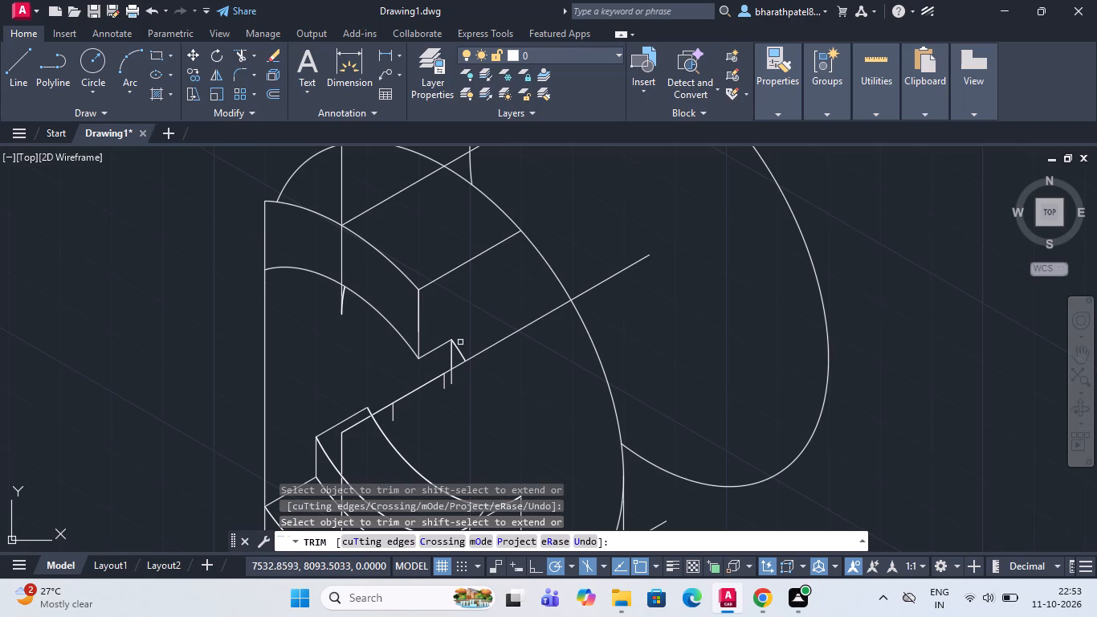
{"action": "left_click", "coordinate": [459, 350]}
{"action": "left_click", "coordinate": [461, 349]}
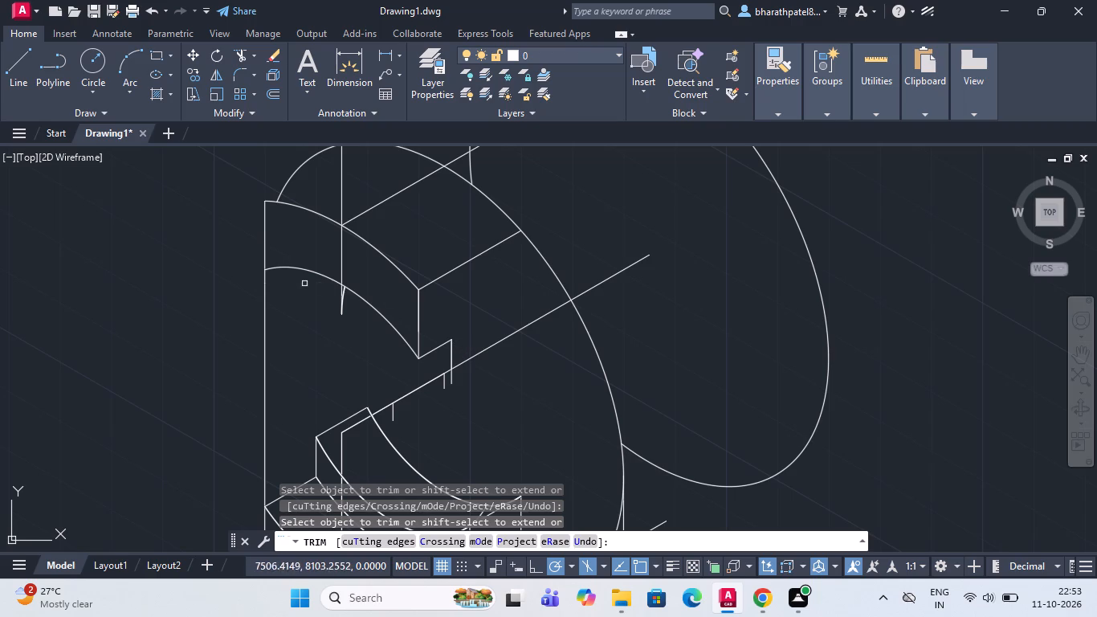
Trim the leftover arc tails beside the vertical centre line, below the front face's inner arc.
{"action": "scroll", "coordinate": [344, 287], "scroll_direction": "up", "scroll_amount": 4}
{"action": "left_click", "coordinate": [345, 298]}
{"action": "left_click", "coordinate": [345, 298]}
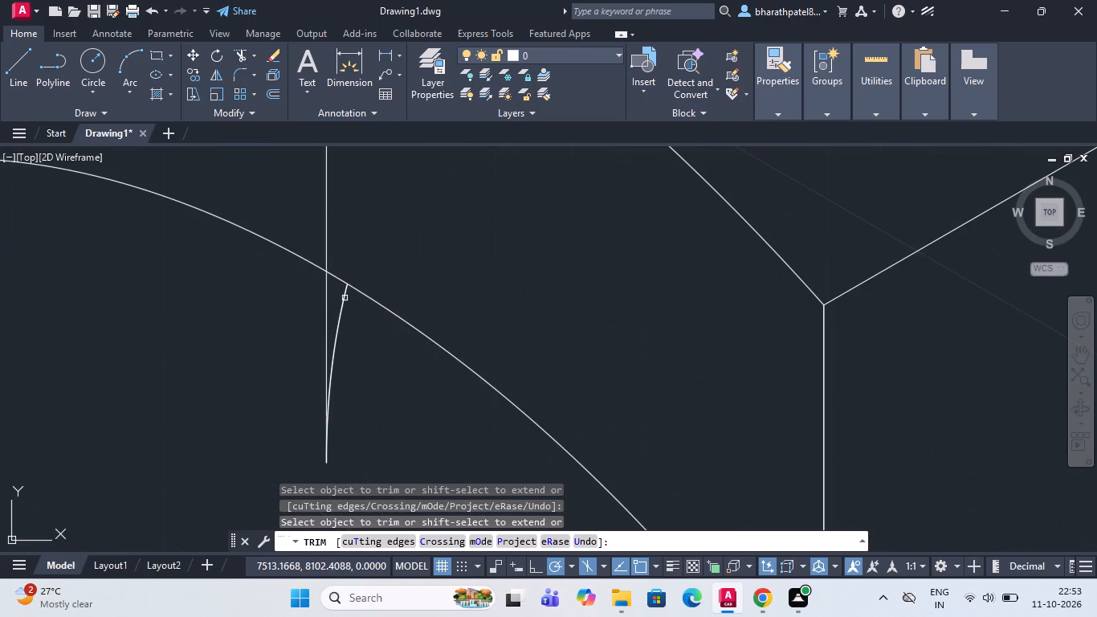
{"action": "left_click", "coordinate": [340, 308]}
{"action": "left_click", "coordinate": [340, 308]}
{"action": "scroll", "coordinate": [340, 308], "scroll_direction": "down", "scroll_amount": 2}
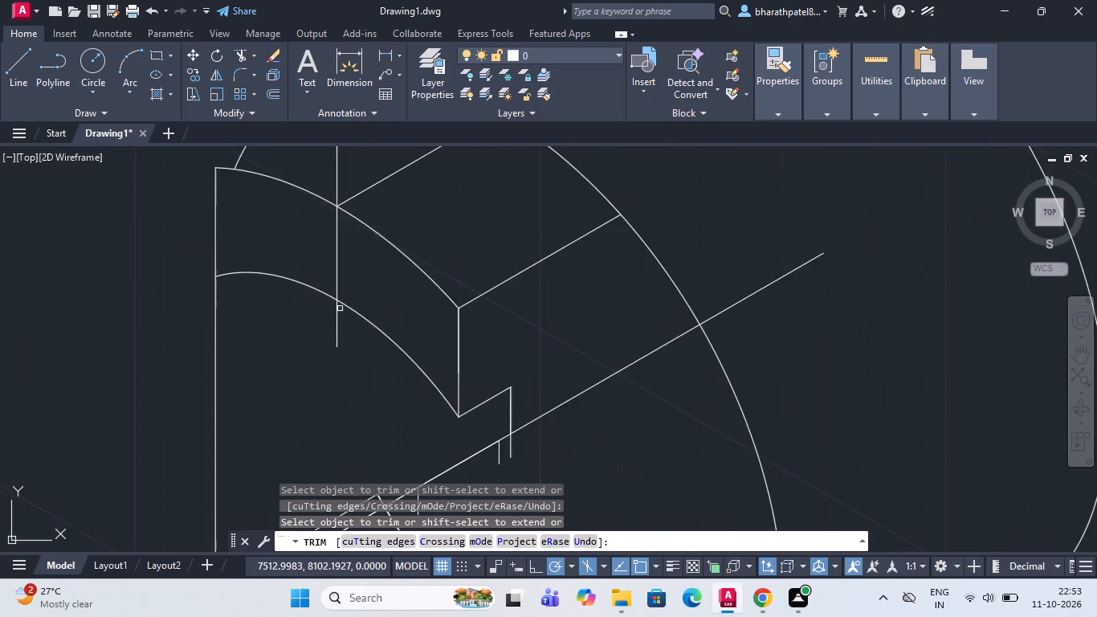
{"action": "scroll", "coordinate": [340, 308], "scroll_direction": "down", "scroll_amount": 2}
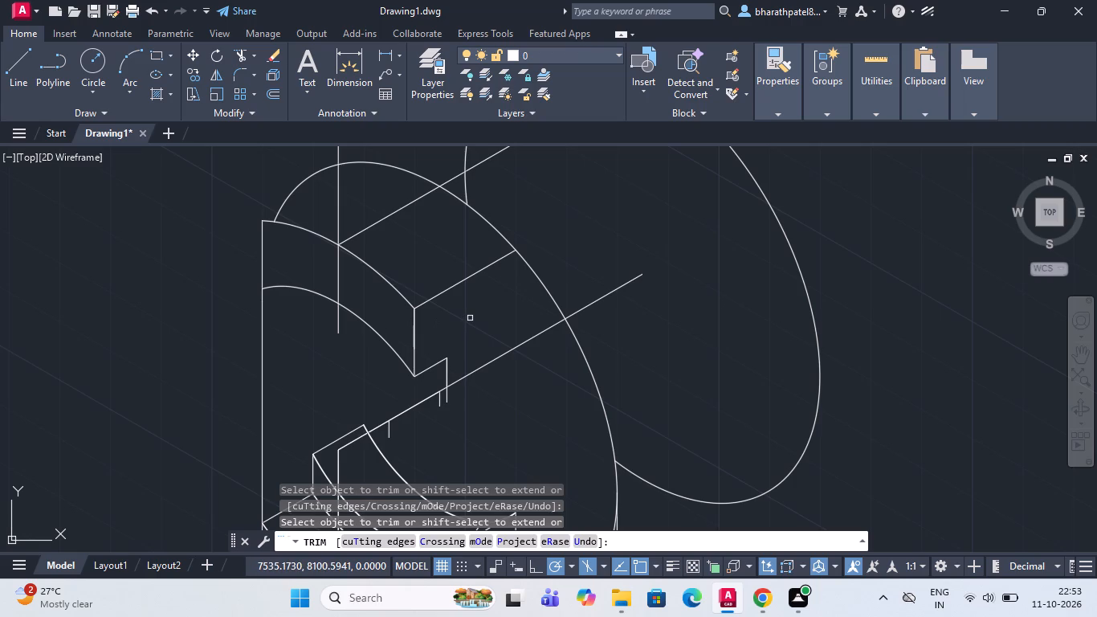
Draw a 30-unit line at 30° from the upper corner of the raised part's front face.
{"action": "scroll", "coordinate": [468, 318], "scroll_direction": "down", "scroll_amount": 2}
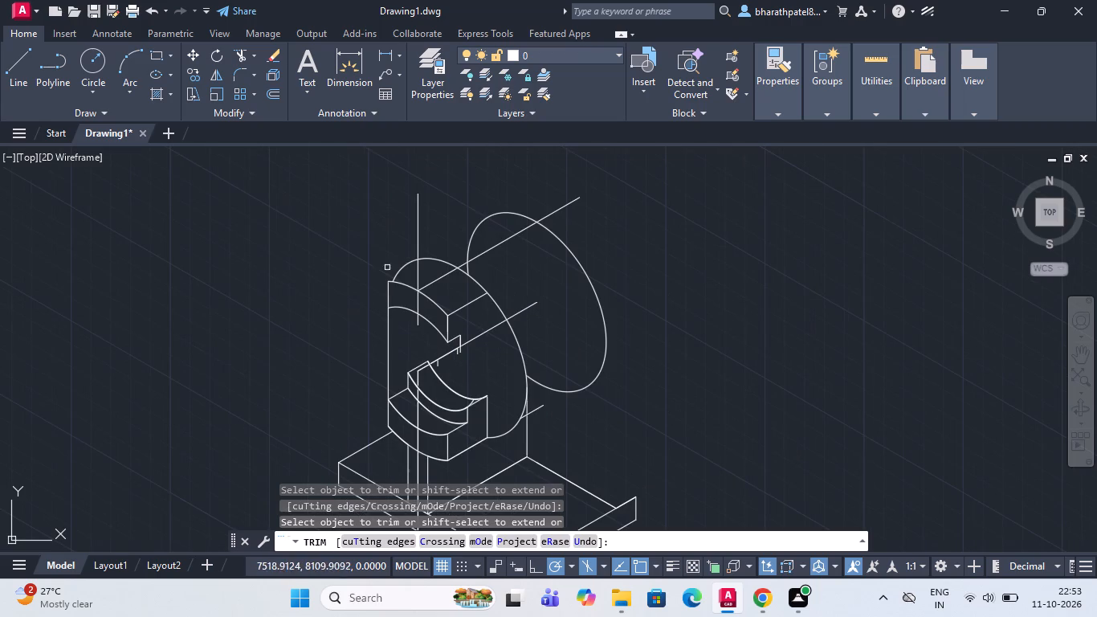
{"action": "scroll", "coordinate": [373, 255], "scroll_direction": "up", "scroll_amount": 1}
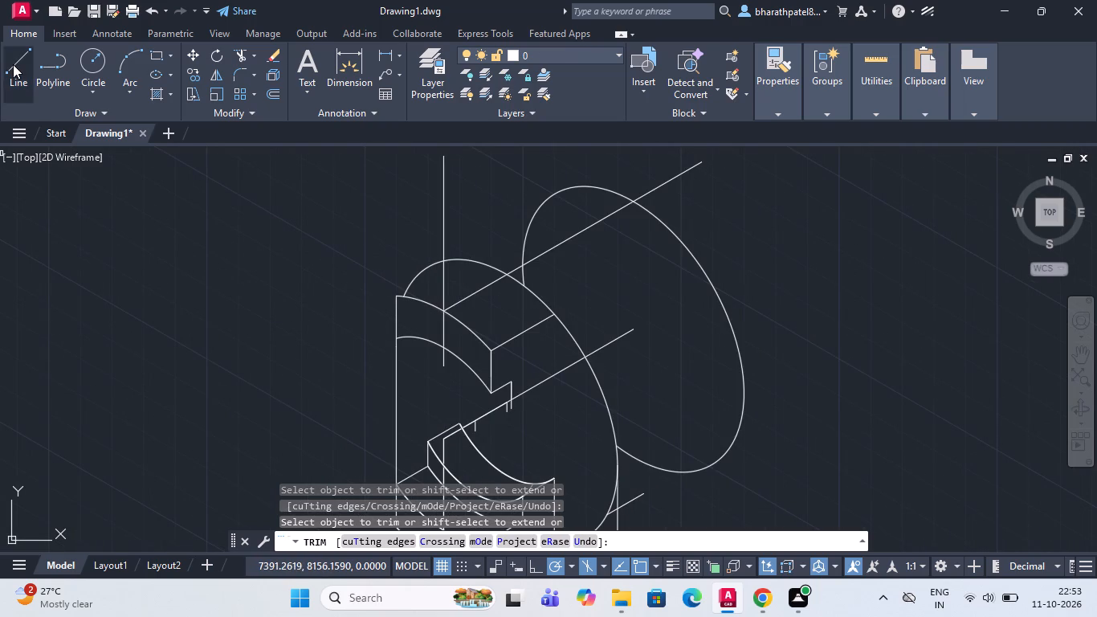
{"action": "left_click", "coordinate": [13, 66]}
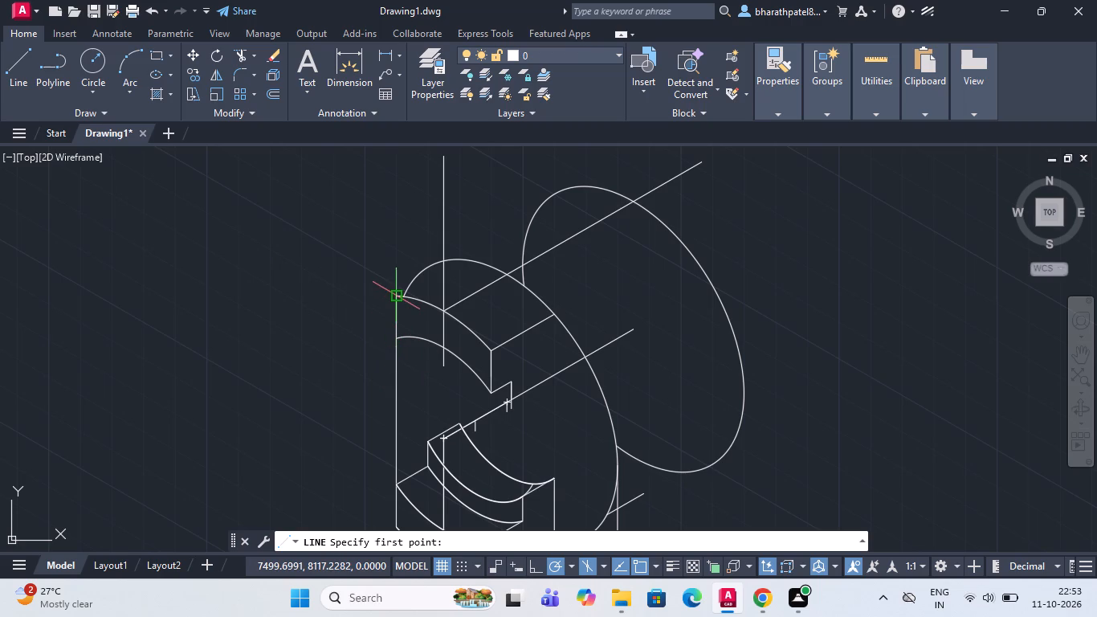
{"action": "left_click", "coordinate": [392, 292]}
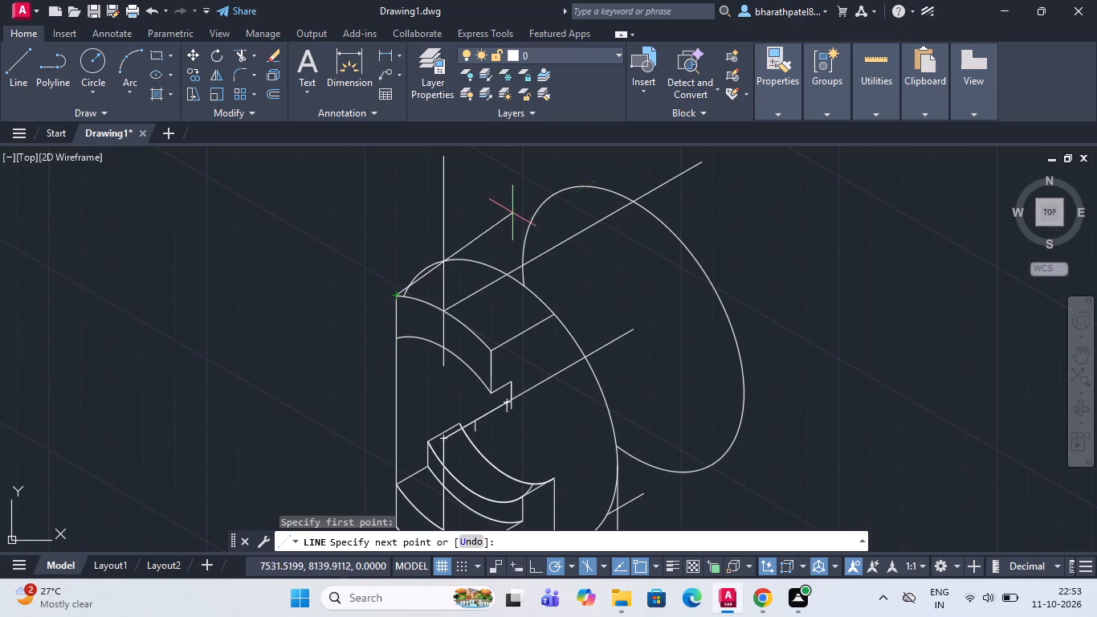
{"action": "key", "text": "3"}
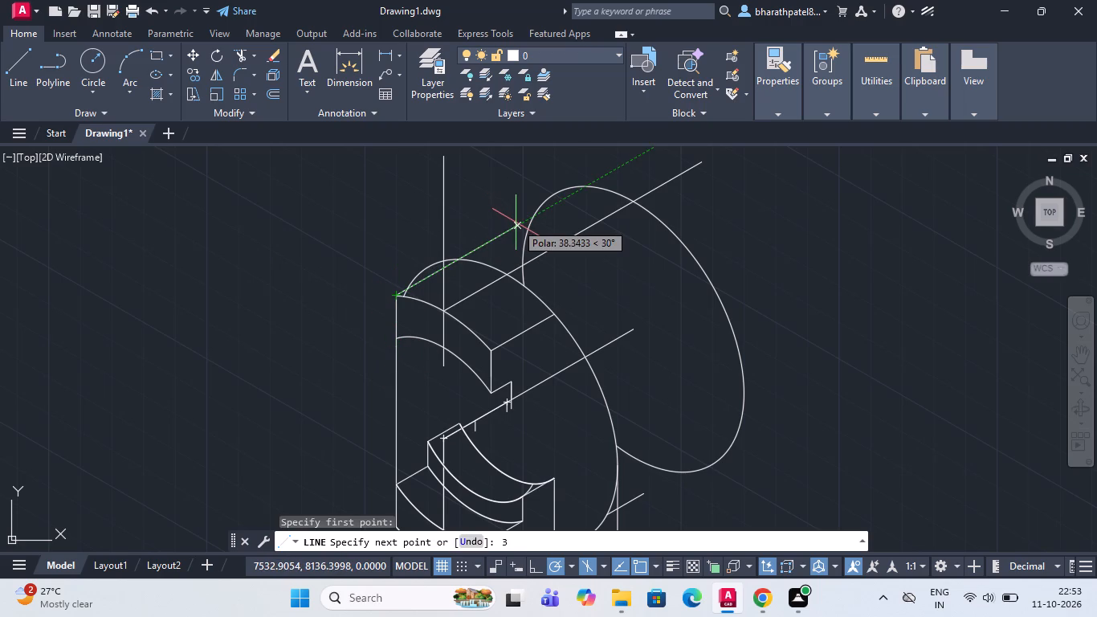
{"action": "key", "text": "0"}
{"action": "key", "text": "Return"}
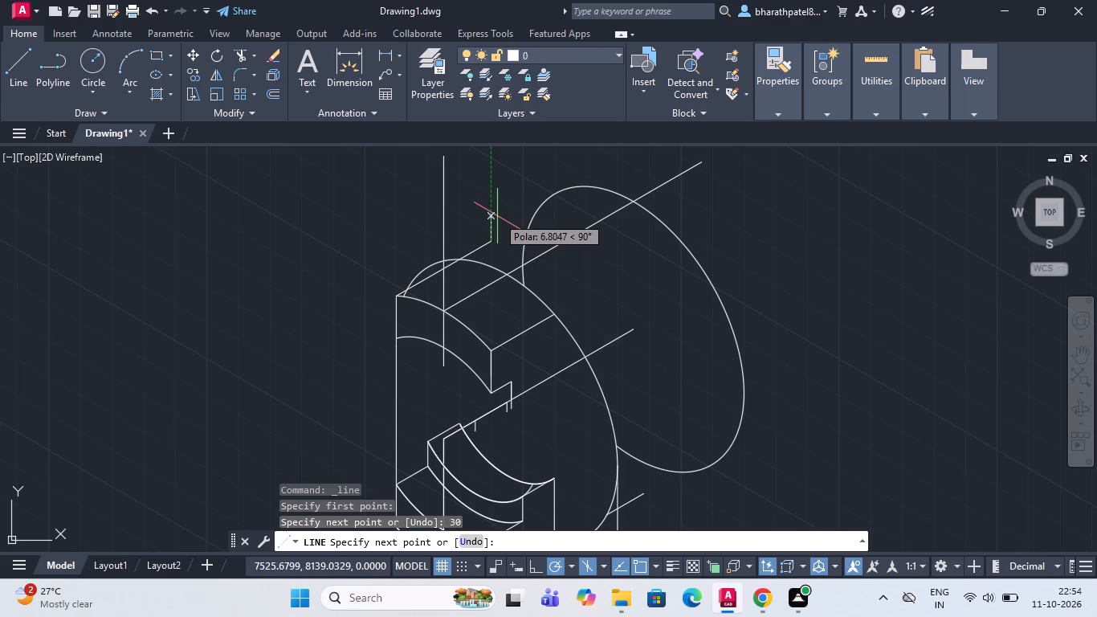
{"action": "key", "text": "Escape"}
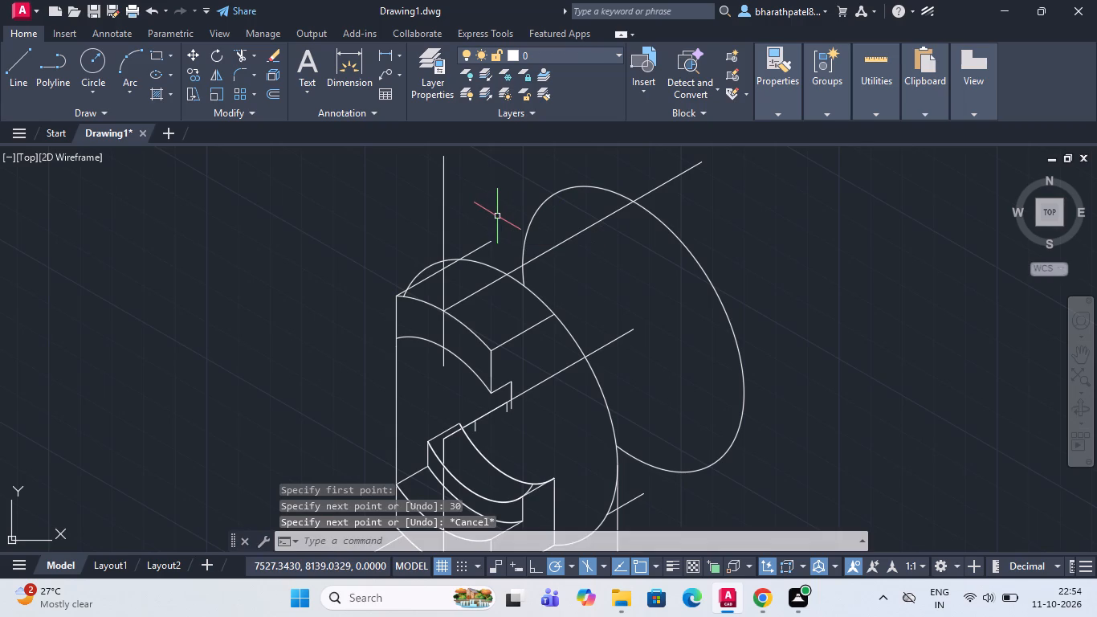
Trim the back curve's end pieces below and above the new 30° edge on top of the raised part.
{"action": "left_click", "coordinate": [234, 55]}
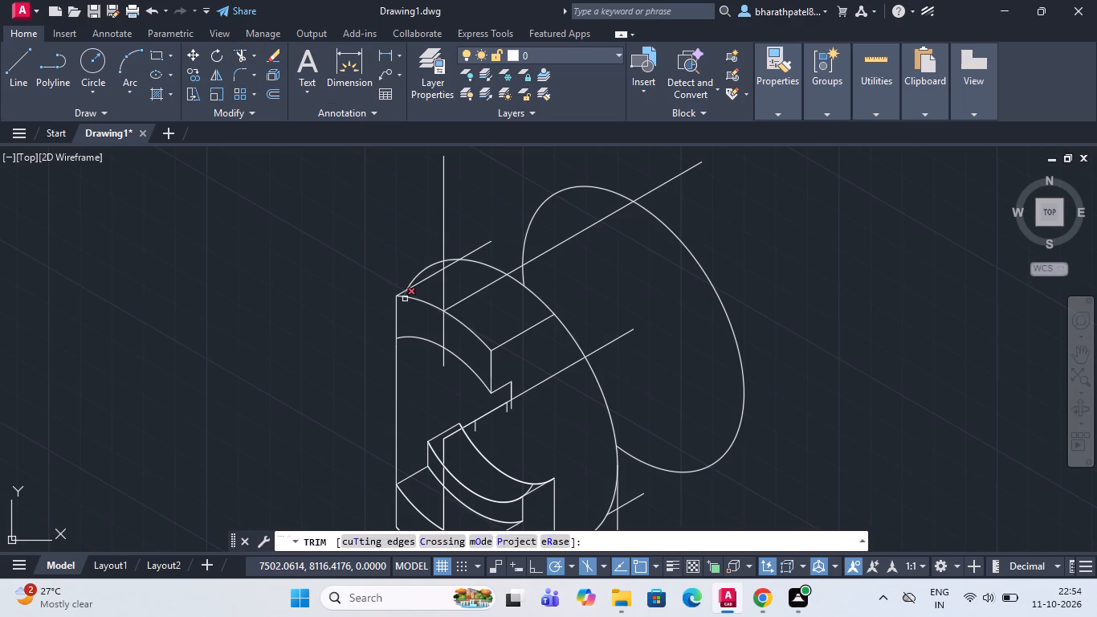
{"action": "scroll", "coordinate": [406, 299], "scroll_direction": "up", "scroll_amount": 4}
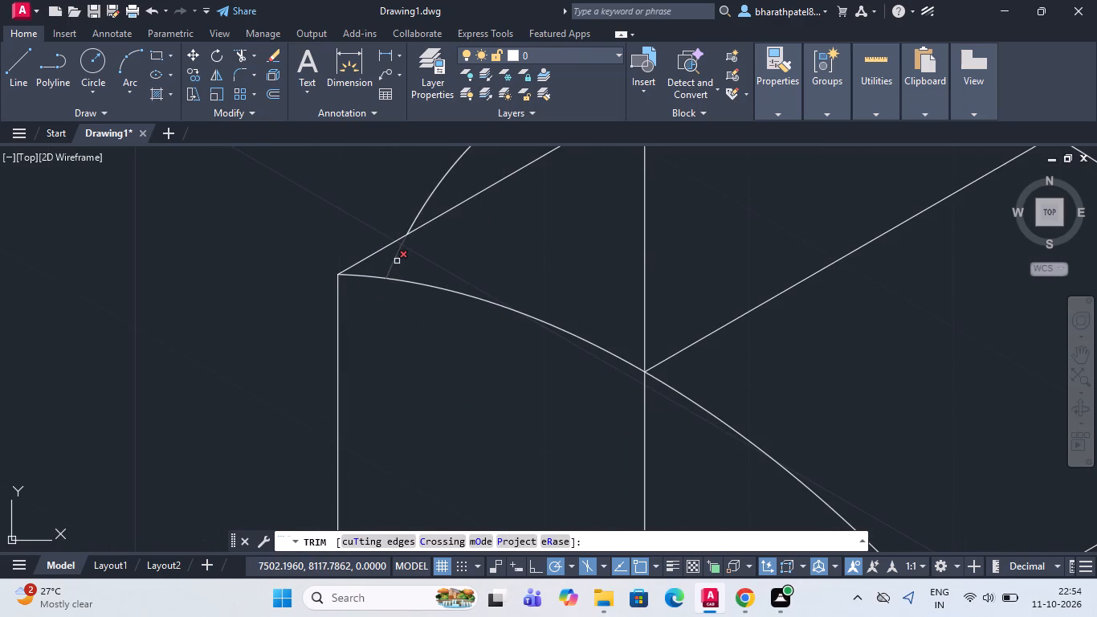
{"action": "left_click", "coordinate": [397, 260]}
{"action": "left_click", "coordinate": [436, 188]}
{"action": "scroll", "coordinate": [433, 200], "scroll_direction": "down", "scroll_amount": 4}
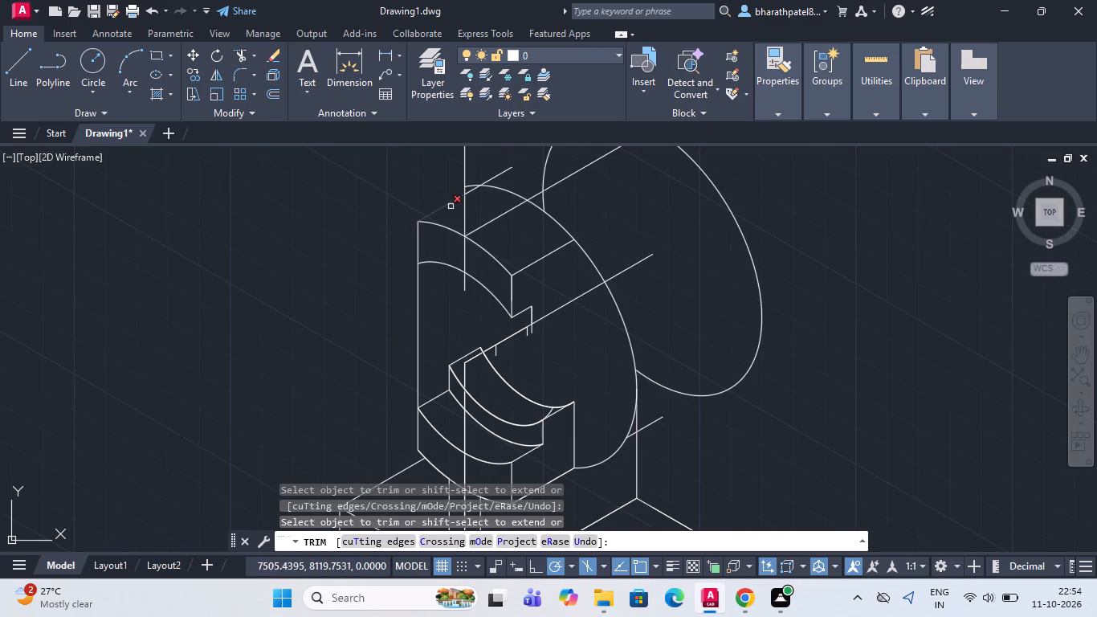
{"action": "scroll", "coordinate": [471, 170], "scroll_direction": "up", "scroll_amount": 3}
{"action": "left_click", "coordinate": [473, 231]}
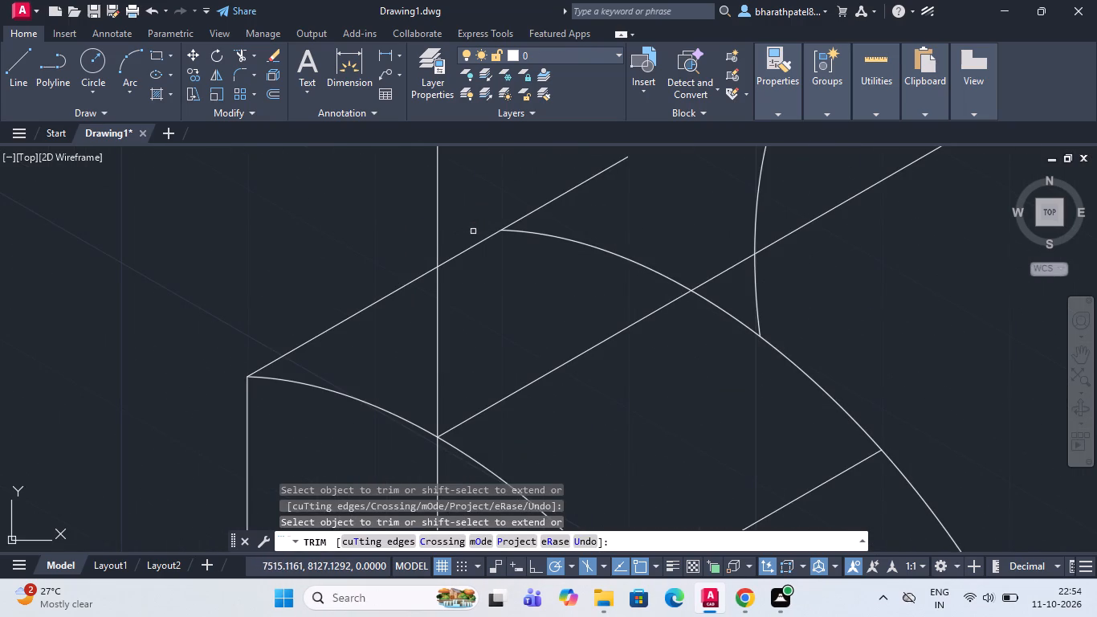
{"action": "scroll", "coordinate": [473, 231], "scroll_direction": "down", "scroll_amount": 2}
{"action": "scroll", "coordinate": [569, 313], "scroll_direction": "down", "scroll_amount": 1}
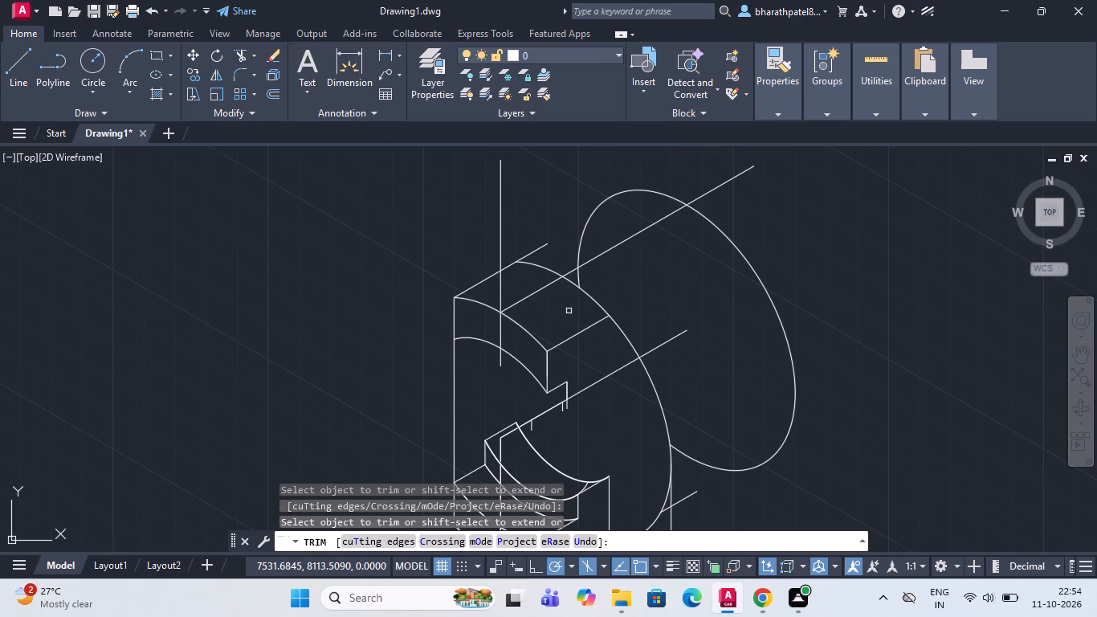
Trim the vertical centre line's lower end hanging below the front face's inner upper arc.
{"action": "scroll", "coordinate": [565, 308], "scroll_direction": "down", "scroll_amount": 3}
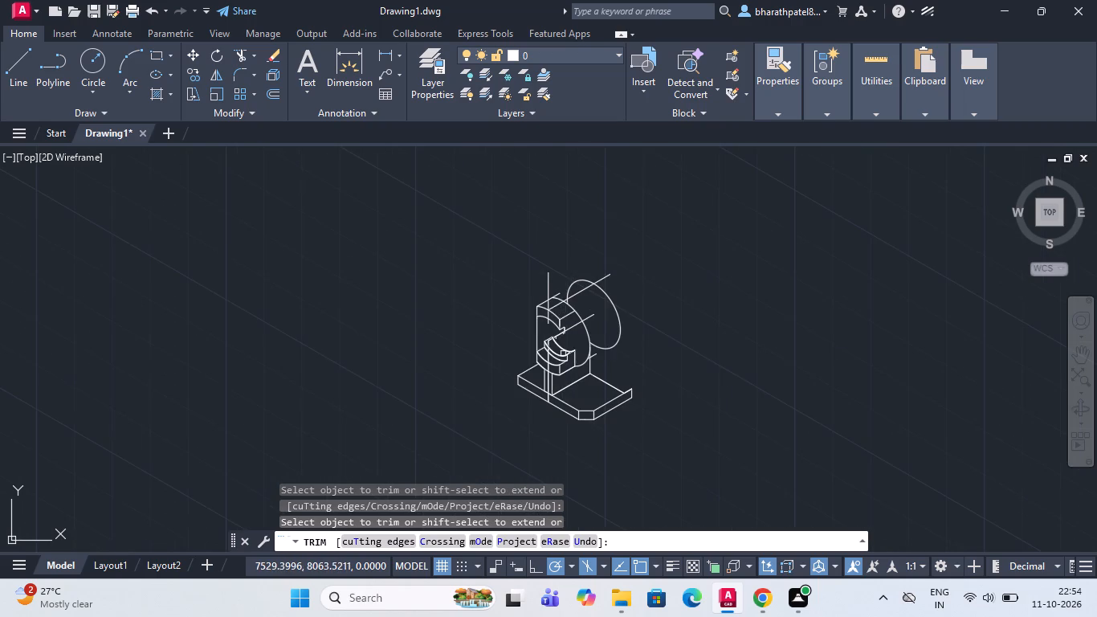
{"action": "scroll", "coordinate": [563, 353], "scroll_direction": "up", "scroll_amount": 2}
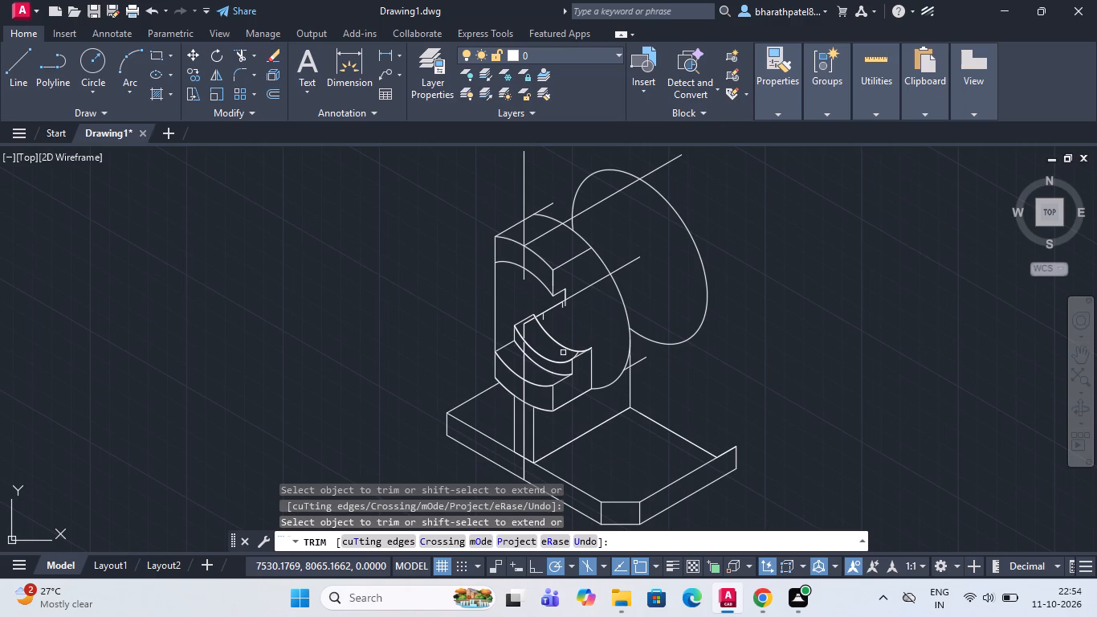
{"action": "scroll", "coordinate": [563, 353], "scroll_direction": "up", "scroll_amount": 2}
{"action": "scroll", "coordinate": [563, 353], "scroll_direction": "down", "scroll_amount": 1}
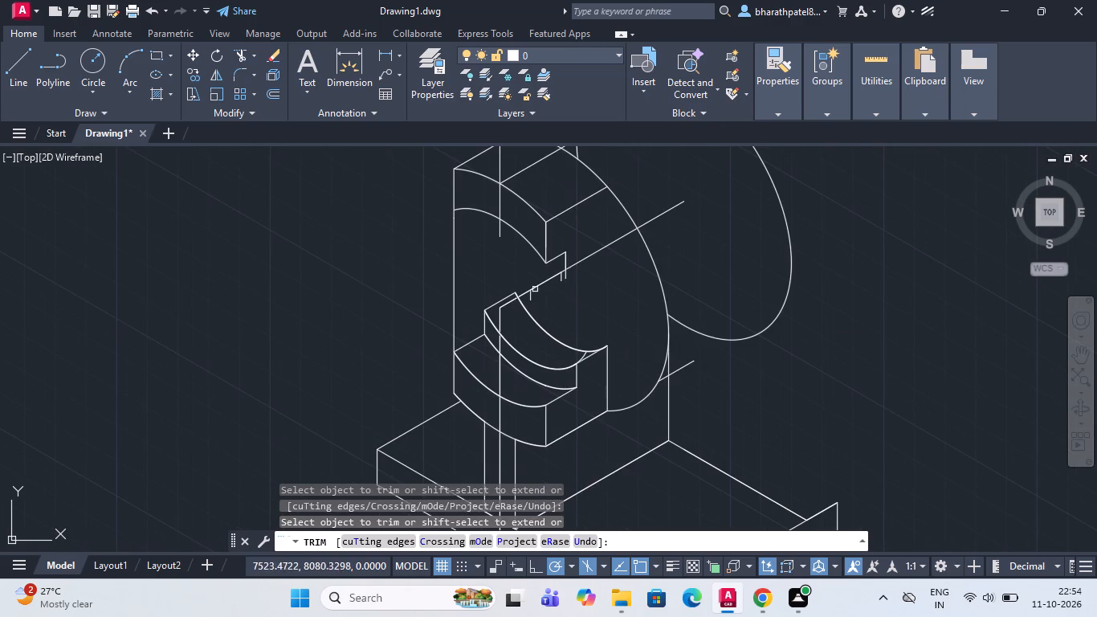
{"action": "left_click", "coordinate": [501, 231]}
{"action": "scroll", "coordinate": [495, 251], "scroll_direction": "down", "scroll_amount": 2}
Trim the short curve piece between the two upper curves at the outer end of the lower recess step.
{"action": "scroll", "coordinate": [536, 268], "scroll_direction": "up", "scroll_amount": 1}
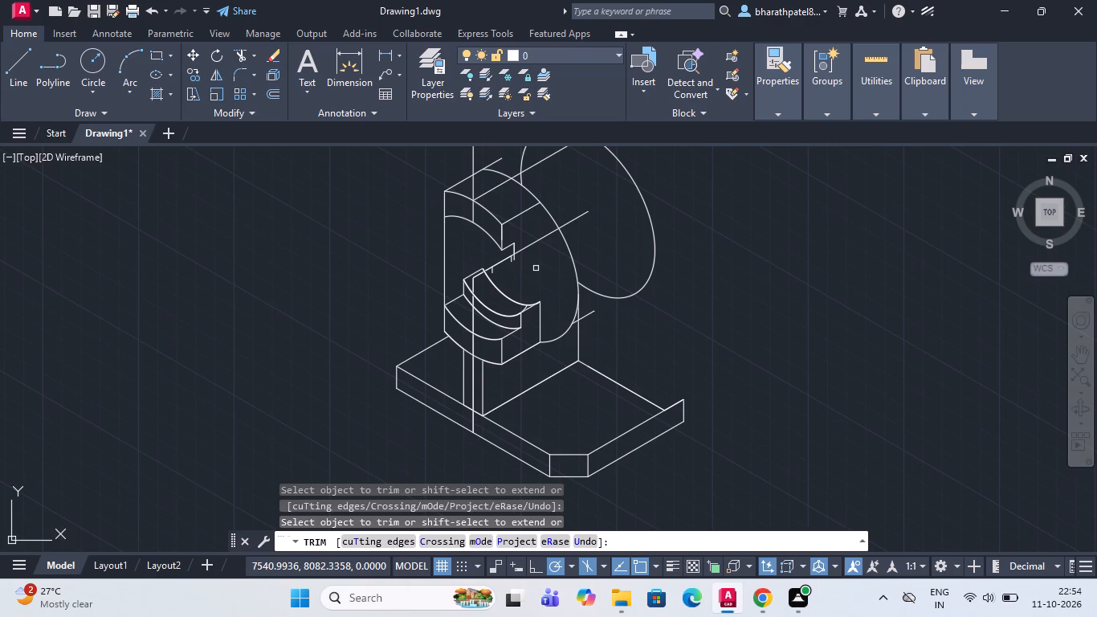
{"action": "scroll", "coordinate": [524, 305], "scroll_direction": "up", "scroll_amount": 5}
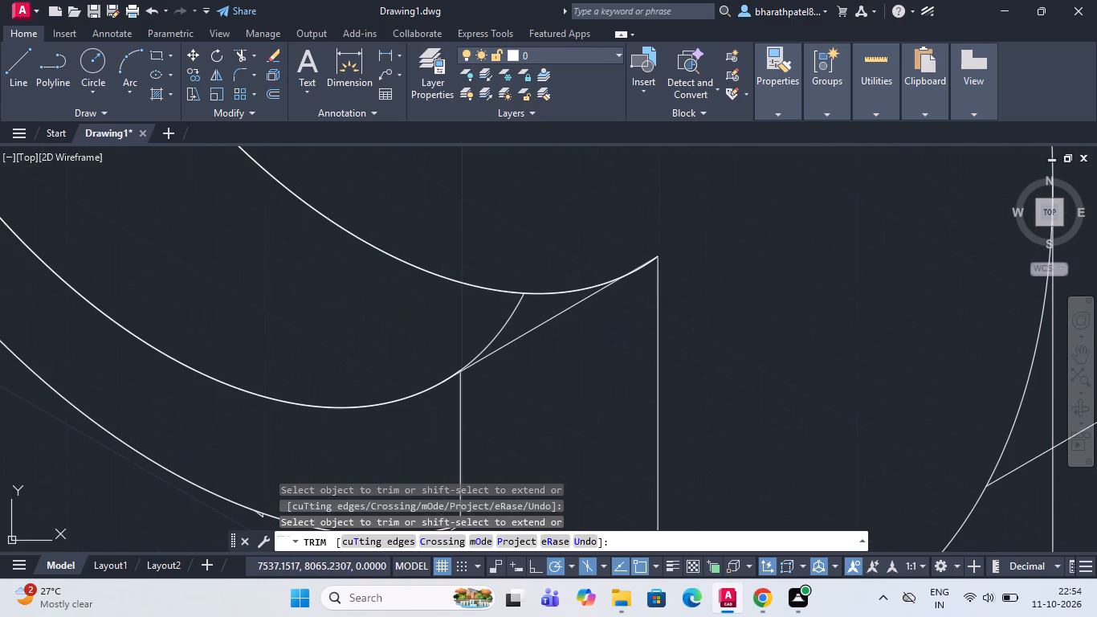
{"action": "left_click_drag", "start_coordinate": [483, 319], "coordinate": [518, 318]}
{"action": "scroll", "coordinate": [518, 318], "scroll_direction": "down", "scroll_amount": 3}
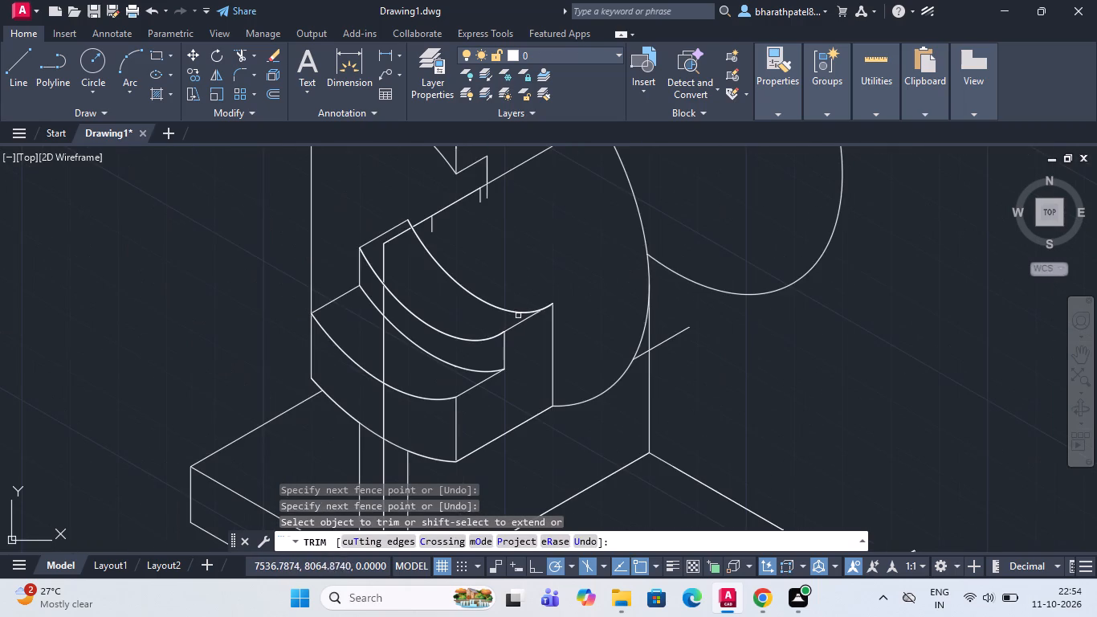
Trim the top 30° edge's overhang beyond the raised part's back curve.
{"action": "scroll", "coordinate": [543, 251], "scroll_direction": "down", "scroll_amount": 2}
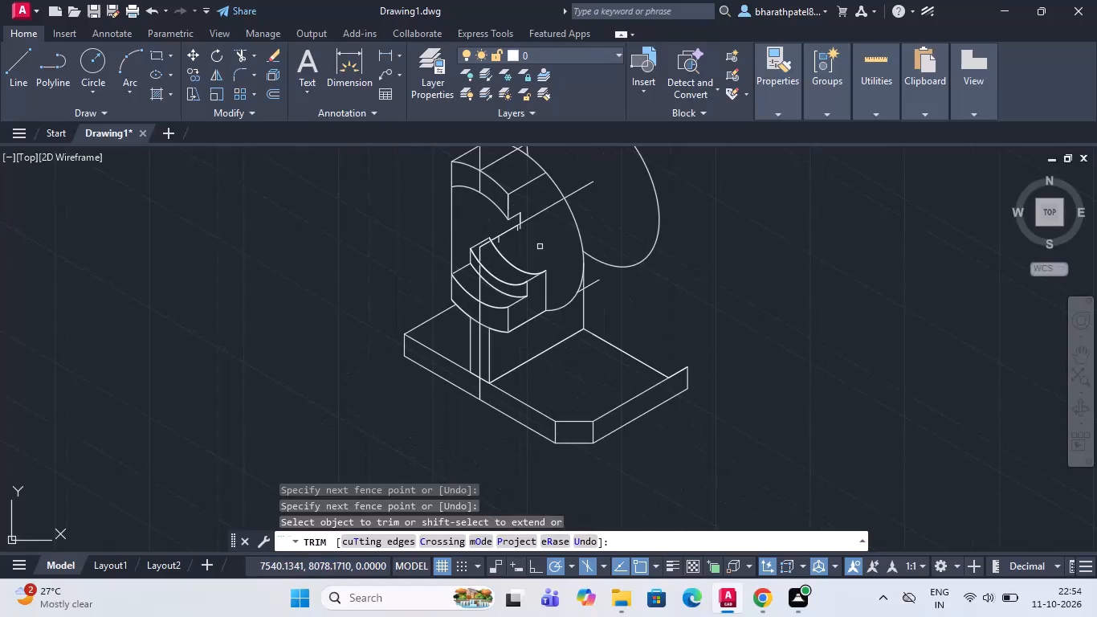
{"action": "scroll", "coordinate": [518, 259], "scroll_direction": "down", "scroll_amount": 2}
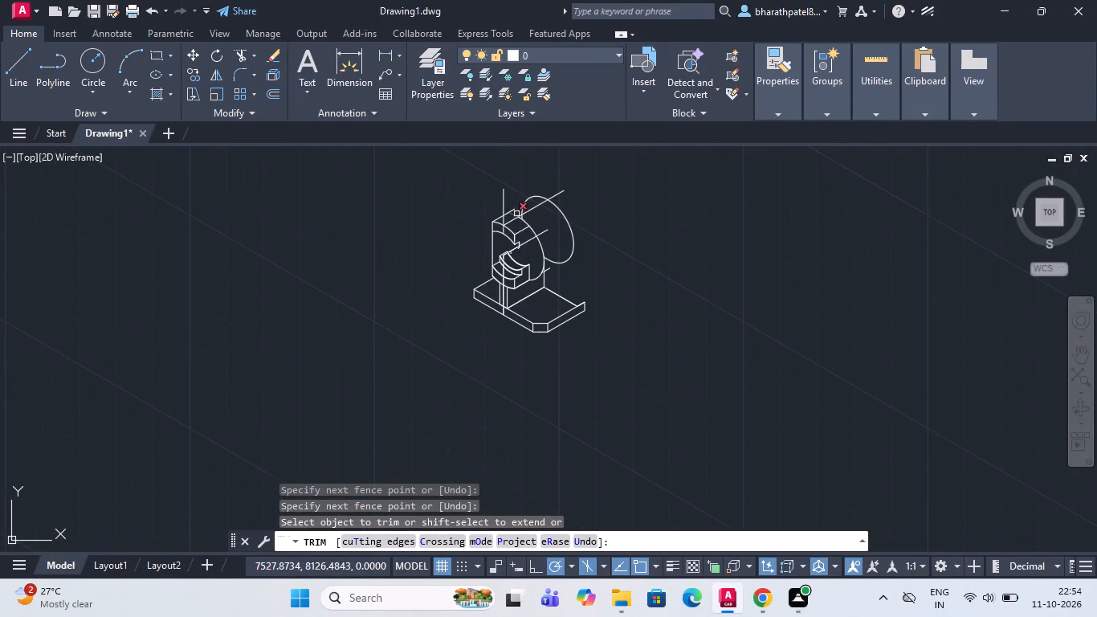
{"action": "scroll", "coordinate": [516, 214], "scroll_direction": "up", "scroll_amount": 3}
{"action": "left_click_drag", "start_coordinate": [489, 191], "coordinate": [497, 206]}
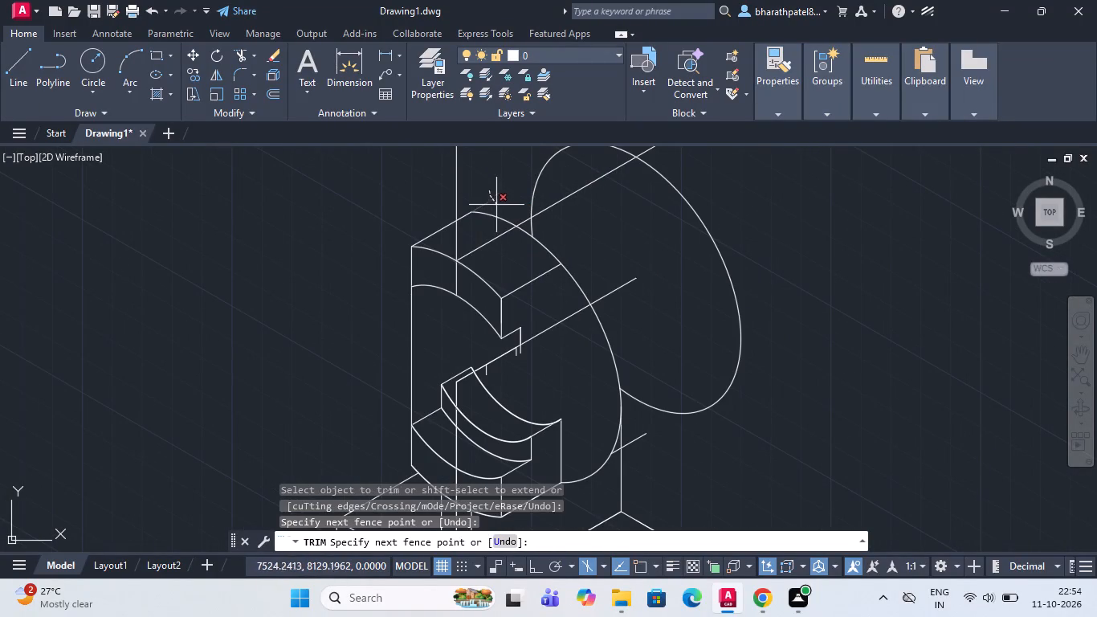
Trim the middle 30° edge's overhang beyond the raised part's back curve.
{"action": "left_click_drag", "start_coordinate": [497, 206], "coordinate": [497, 207]}
{"action": "left_click_drag", "start_coordinate": [602, 273], "coordinate": [630, 311]}
Trim the lower end of the upper recess step's short vertical edge where it hangs below the middle 30° edge.
{"action": "scroll", "coordinate": [629, 304], "scroll_direction": "down", "scroll_amount": 1}
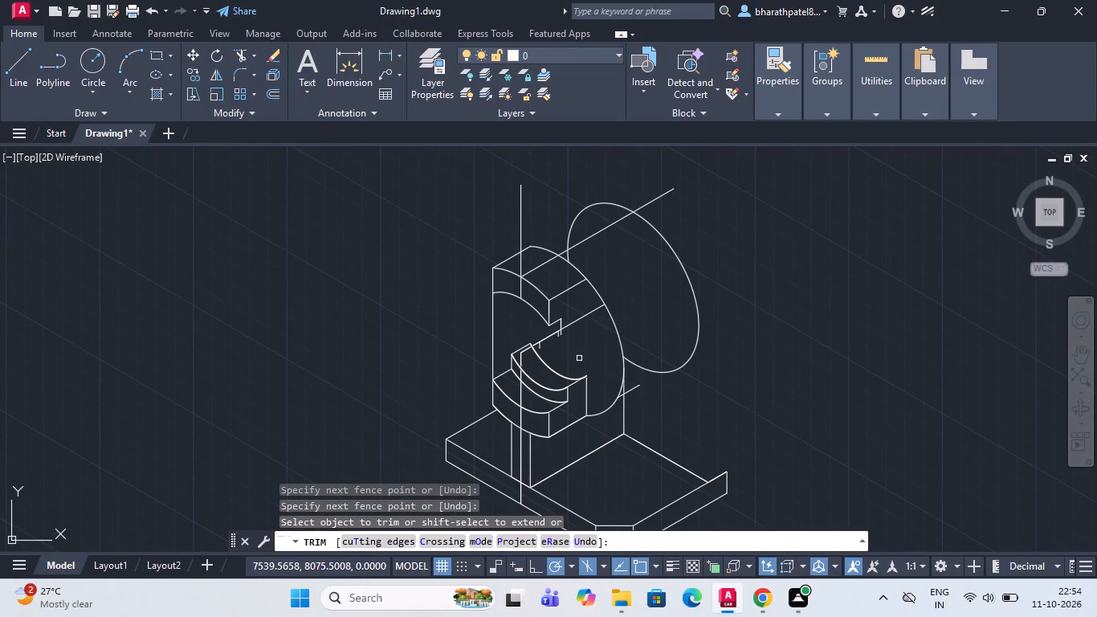
{"action": "scroll", "coordinate": [540, 366], "scroll_direction": "up", "scroll_amount": 1}
{"action": "scroll", "coordinate": [539, 364], "scroll_direction": "down", "scroll_amount": 1}
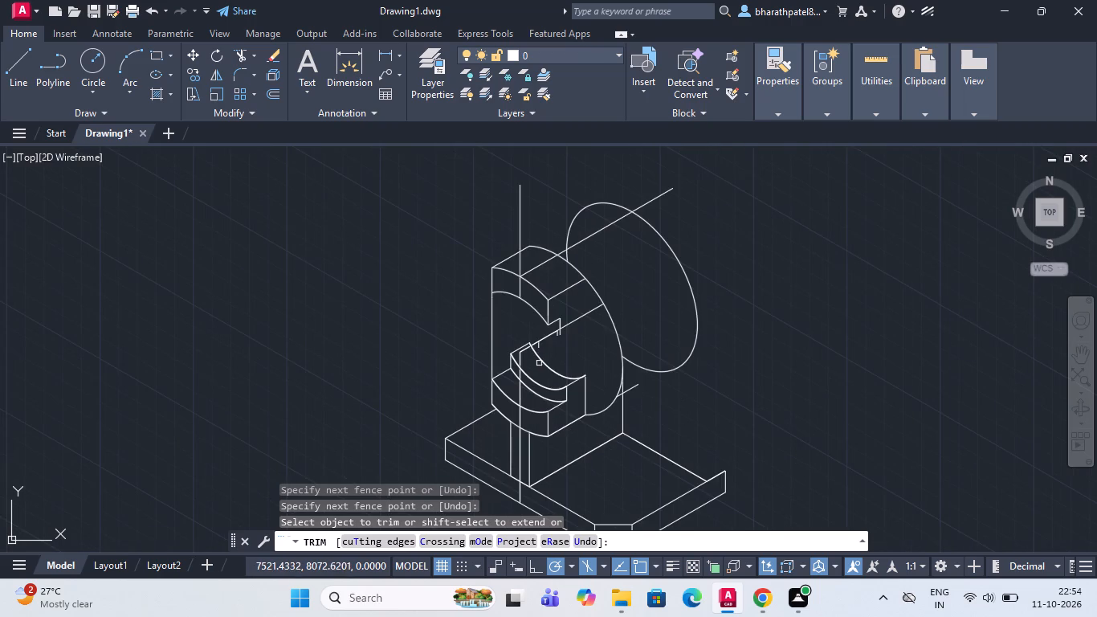
{"action": "scroll", "coordinate": [564, 357], "scroll_direction": "down", "scroll_amount": 1}
{"action": "scroll", "coordinate": [565, 423], "scroll_direction": "up", "scroll_amount": 2}
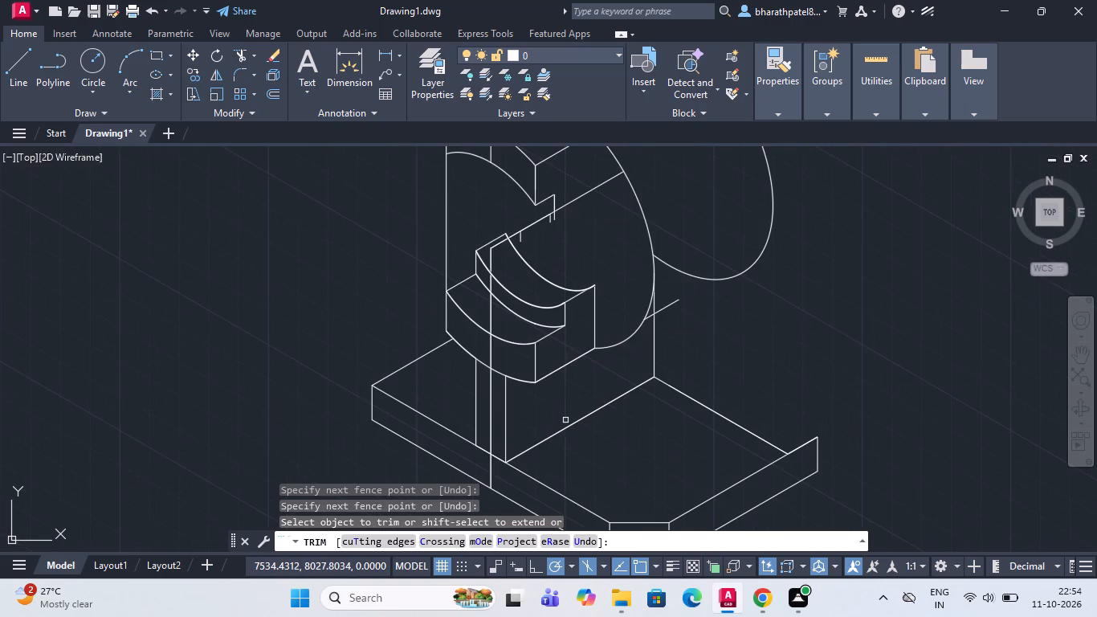
{"action": "scroll", "coordinate": [565, 420], "scroll_direction": "down", "scroll_amount": 1}
{"action": "scroll", "coordinate": [562, 364], "scroll_direction": "up", "scroll_amount": 1}
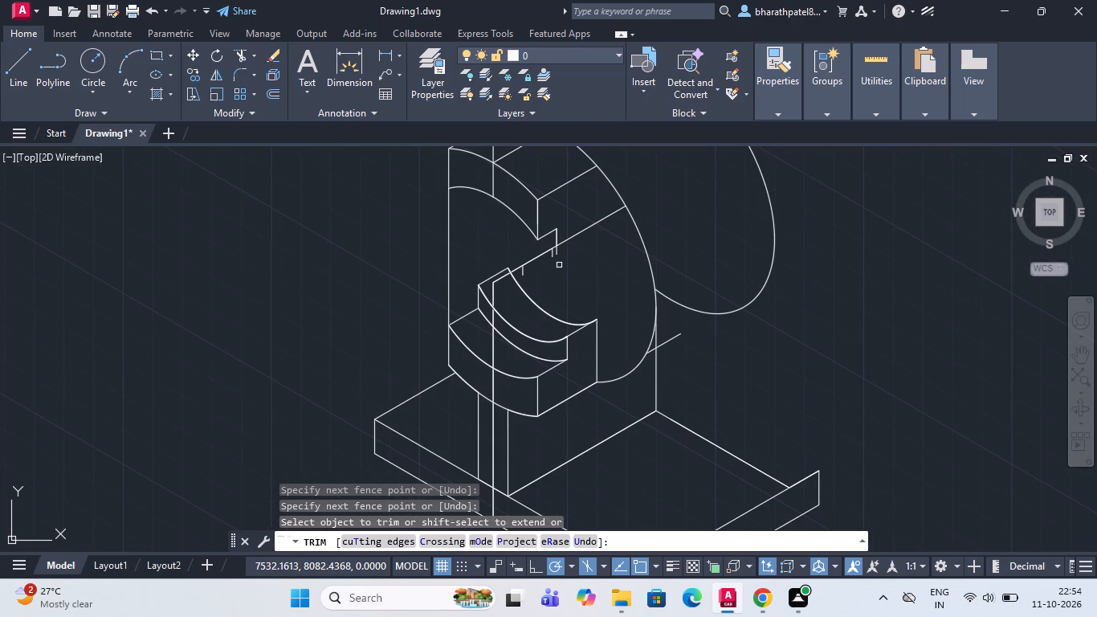
{"action": "scroll", "coordinate": [559, 264], "scroll_direction": "up", "scroll_amount": 2}
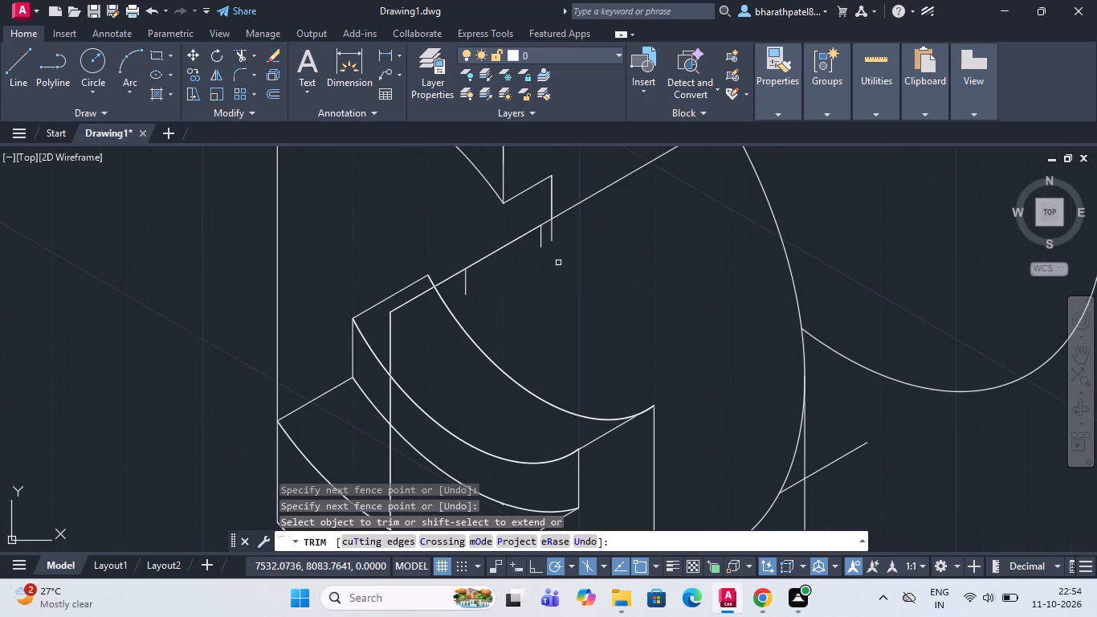
{"action": "left_click", "coordinate": [554, 235]}
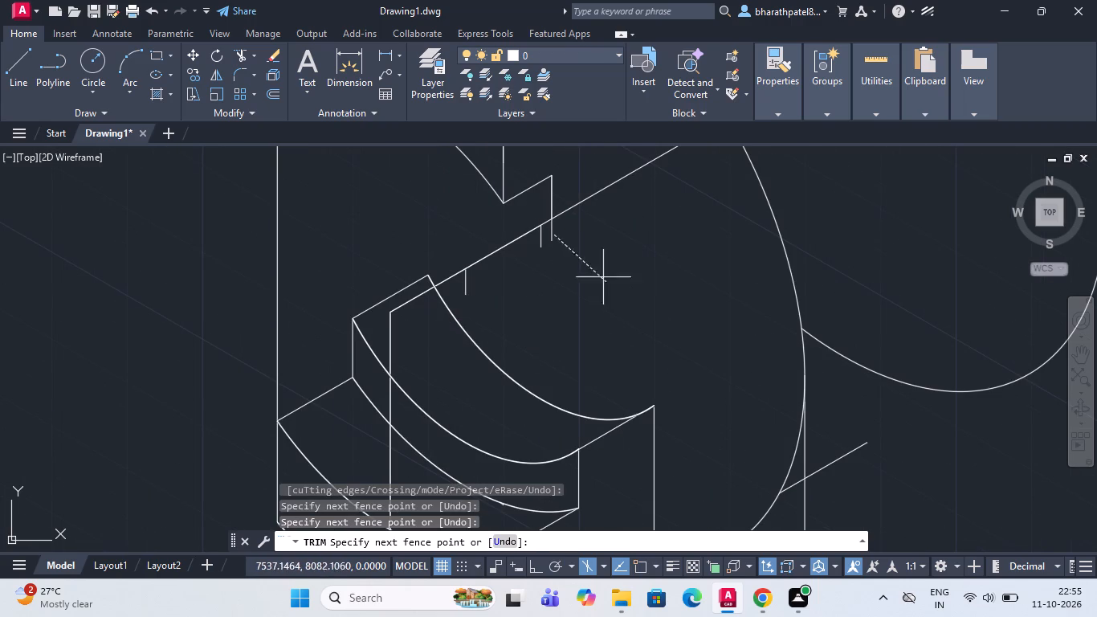
{"action": "left_click", "coordinate": [548, 235]}
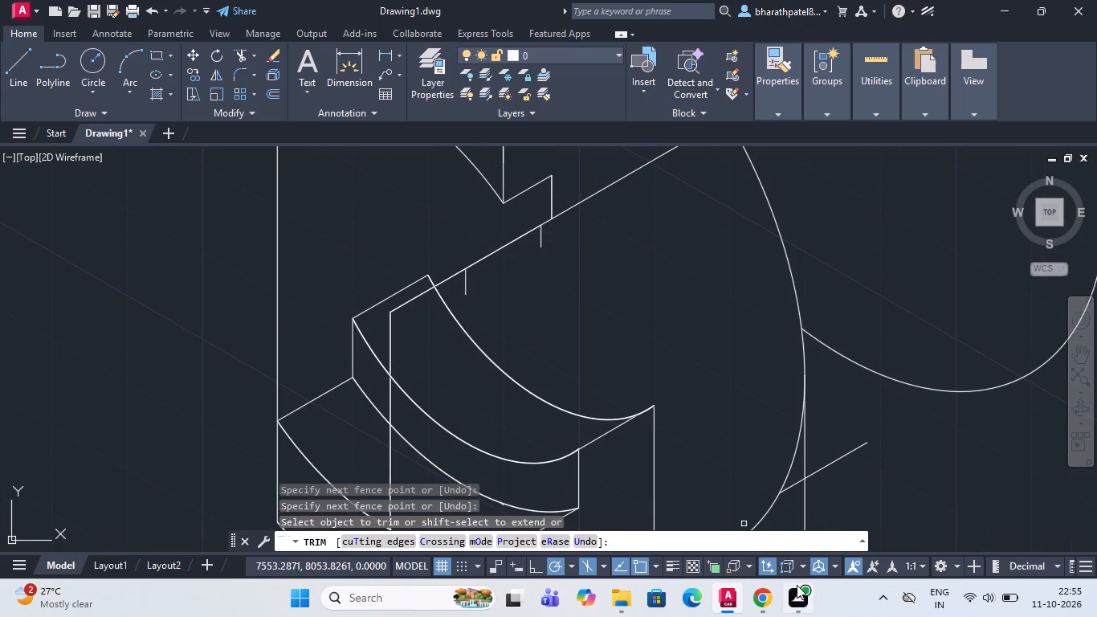
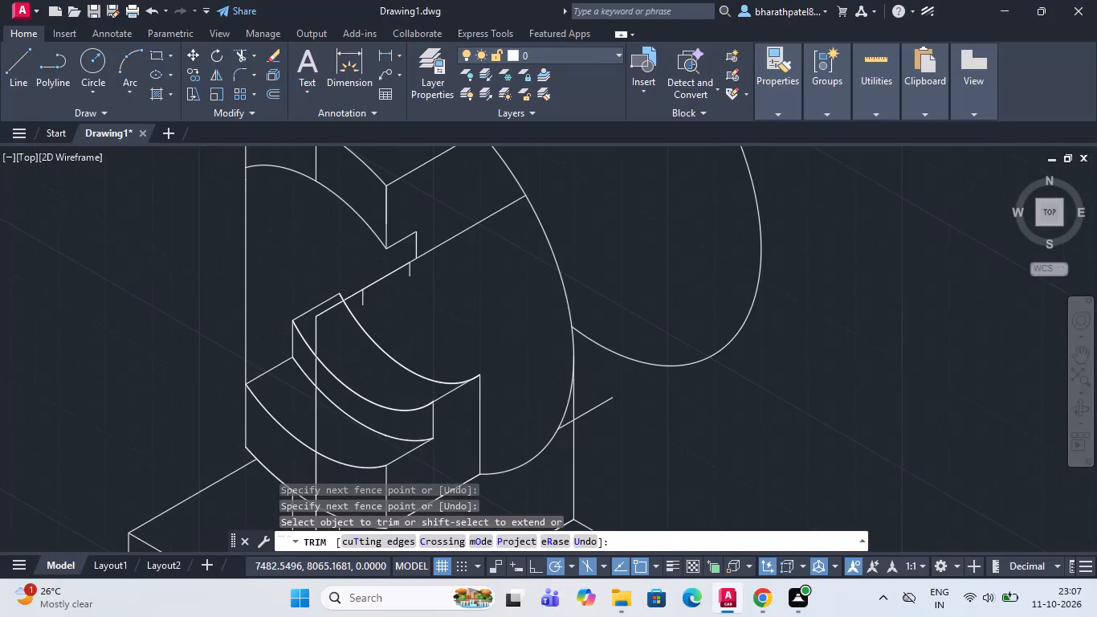
Trim both pieces of the vertical construction line that extend above the front top arc of the rounded upright.
{"action": "scroll", "coordinate": [311, 399], "scroll_direction": "down", "scroll_amount": 2}
{"action": "scroll", "coordinate": [210, 375], "scroll_direction": "up", "scroll_amount": 1}
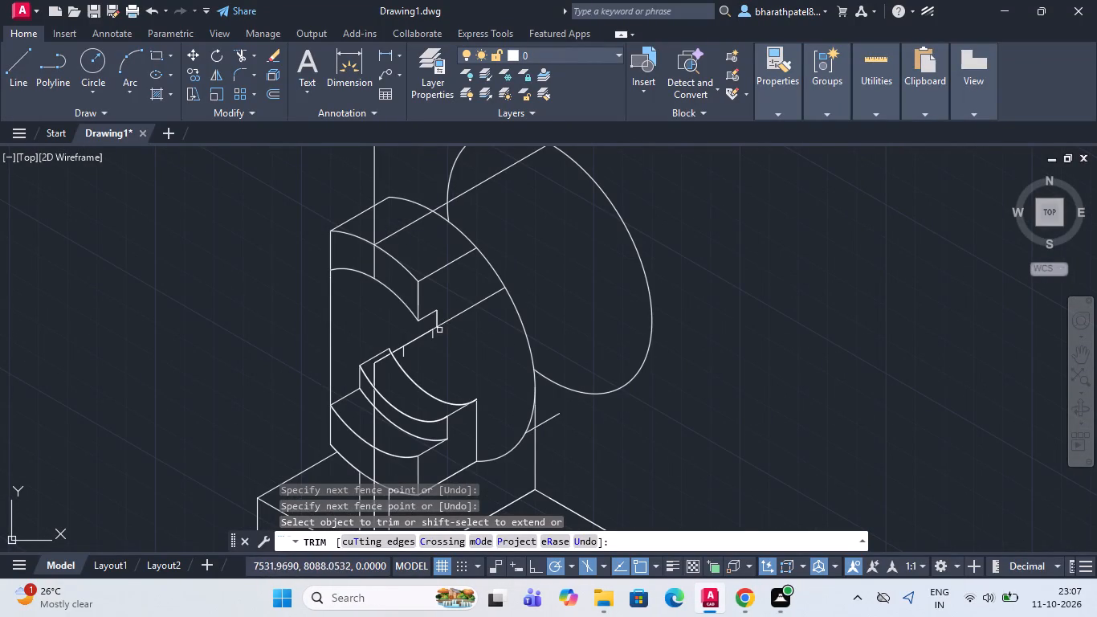
{"action": "scroll", "coordinate": [437, 338], "scroll_direction": "up", "scroll_amount": 4}
{"action": "scroll", "coordinate": [396, 357], "scroll_direction": "down", "scroll_amount": 4}
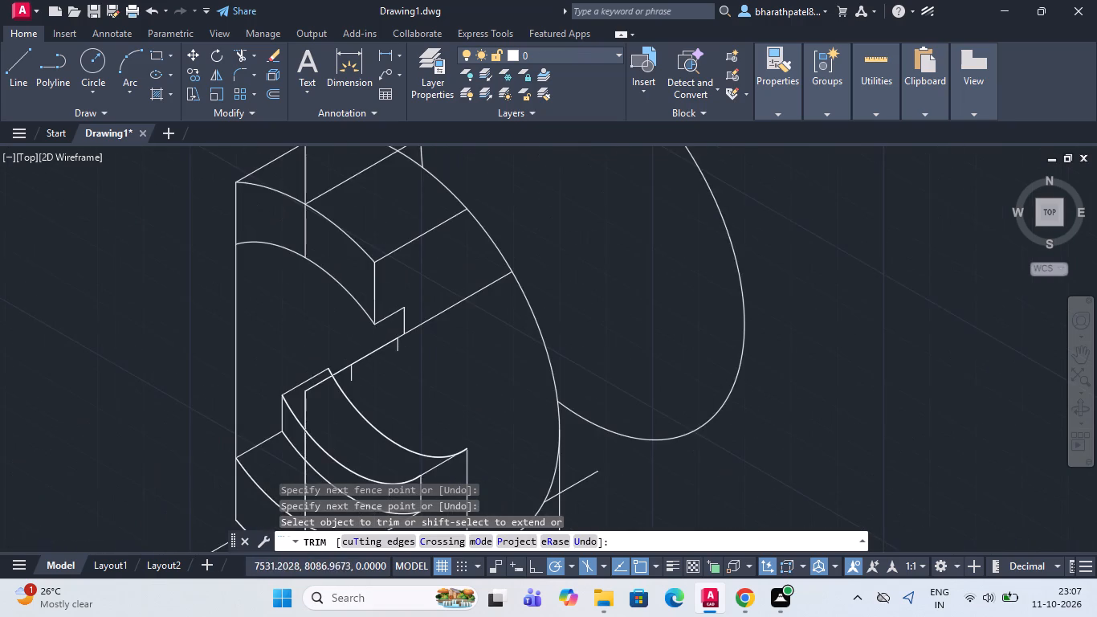
{"action": "scroll", "coordinate": [404, 344], "scroll_direction": "down", "scroll_amount": 1}
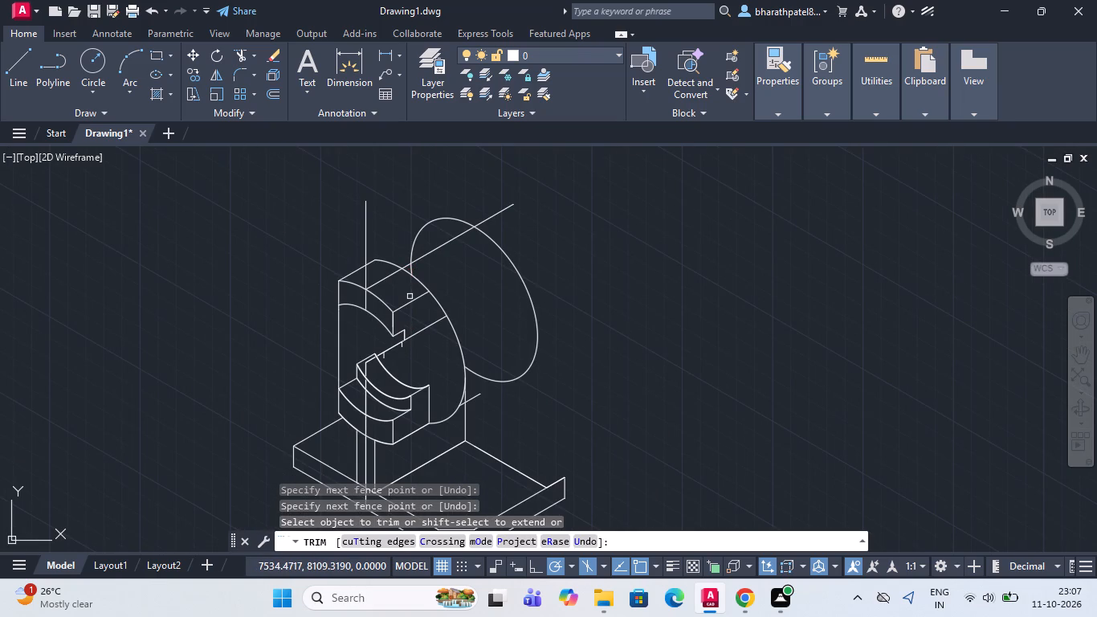
{"action": "scroll", "coordinate": [410, 297], "scroll_direction": "up", "scroll_amount": 1}
{"action": "scroll", "coordinate": [409, 296], "scroll_direction": "down", "scroll_amount": 1}
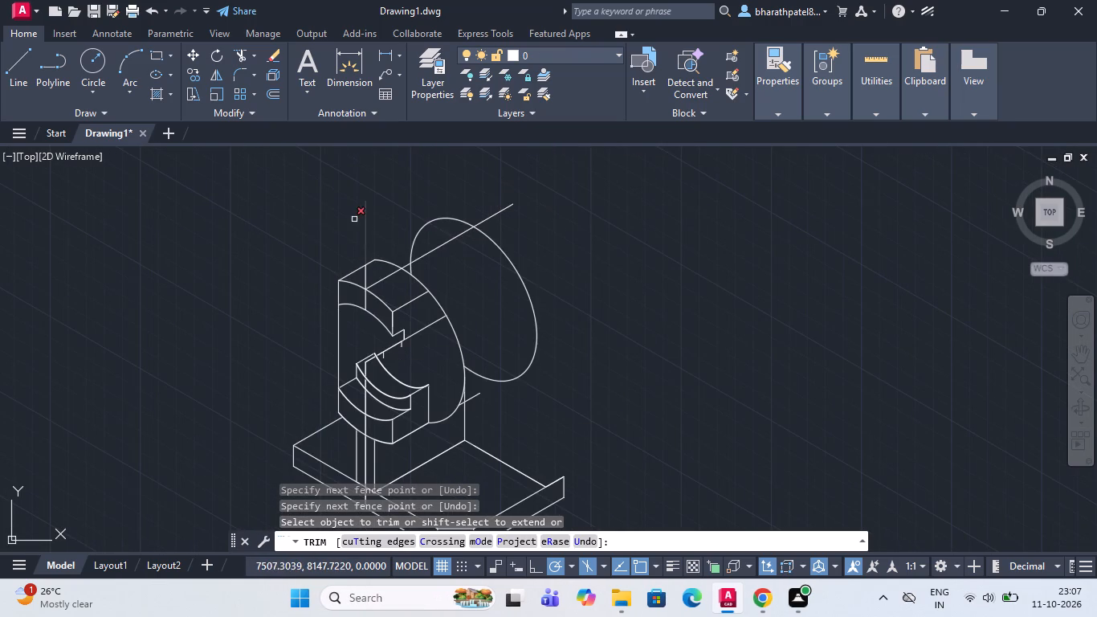
{"action": "left_click", "coordinate": [366, 239]}
{"action": "left_click", "coordinate": [366, 275]}
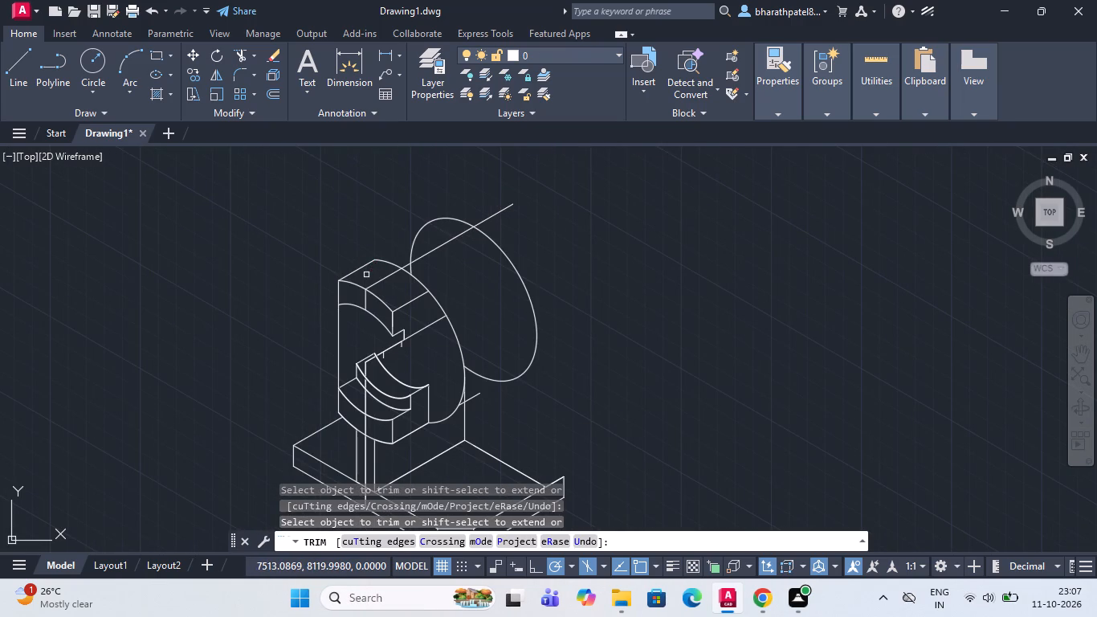
{"action": "scroll", "coordinate": [311, 240], "scroll_direction": "down", "scroll_amount": 1}
{"action": "scroll", "coordinate": [332, 333], "scroll_direction": "up", "scroll_amount": 1}
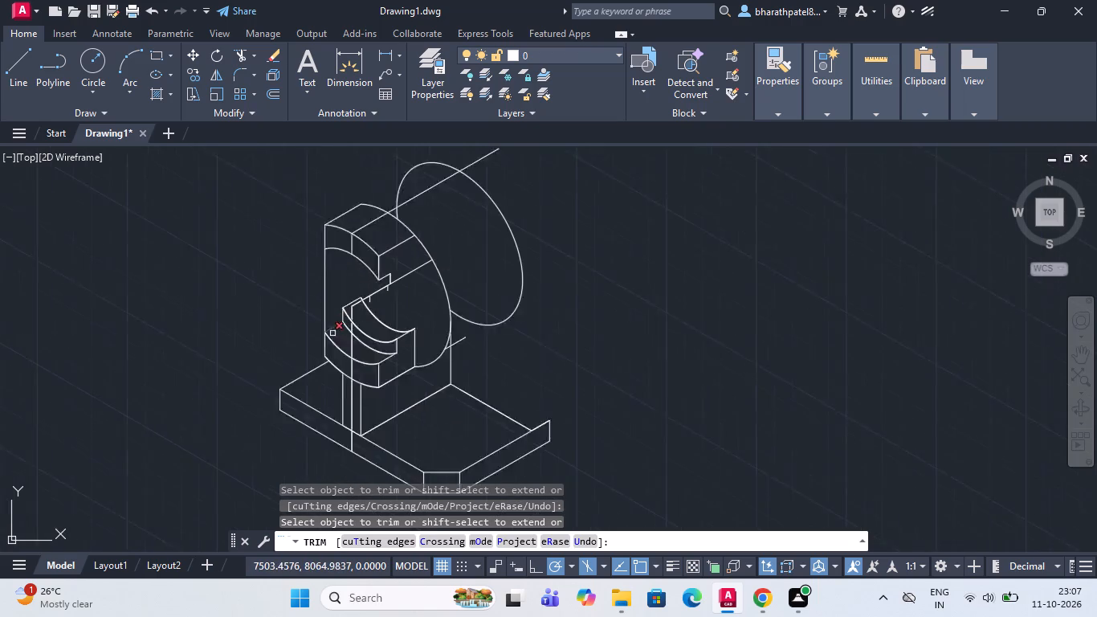
{"action": "scroll", "coordinate": [332, 333], "scroll_direction": "up", "scroll_amount": 1}
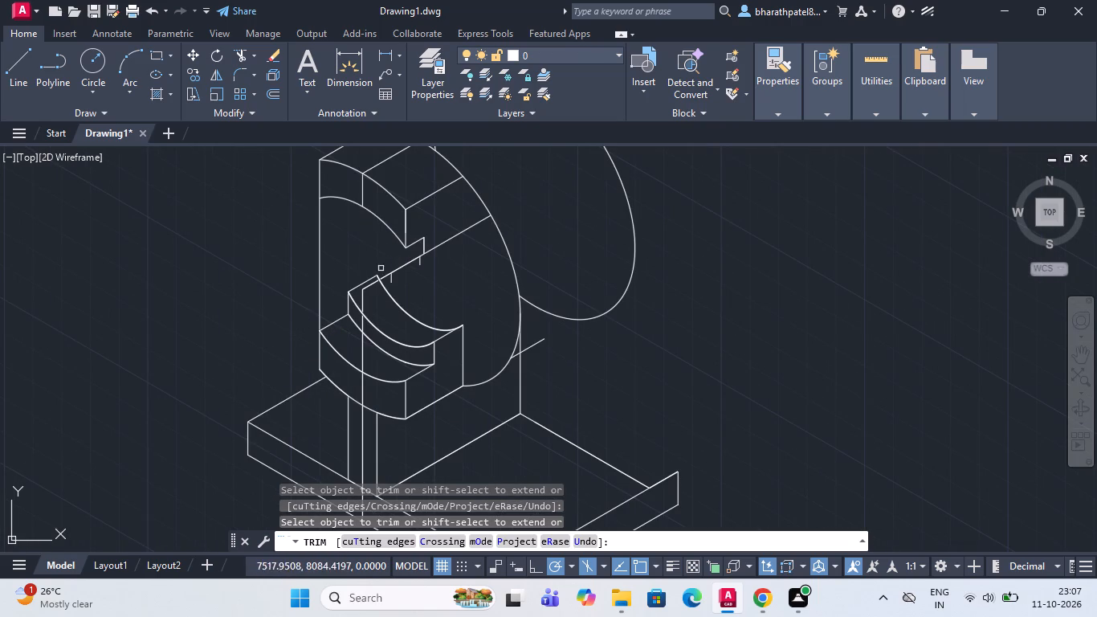
{"action": "key", "text": "Escape"}
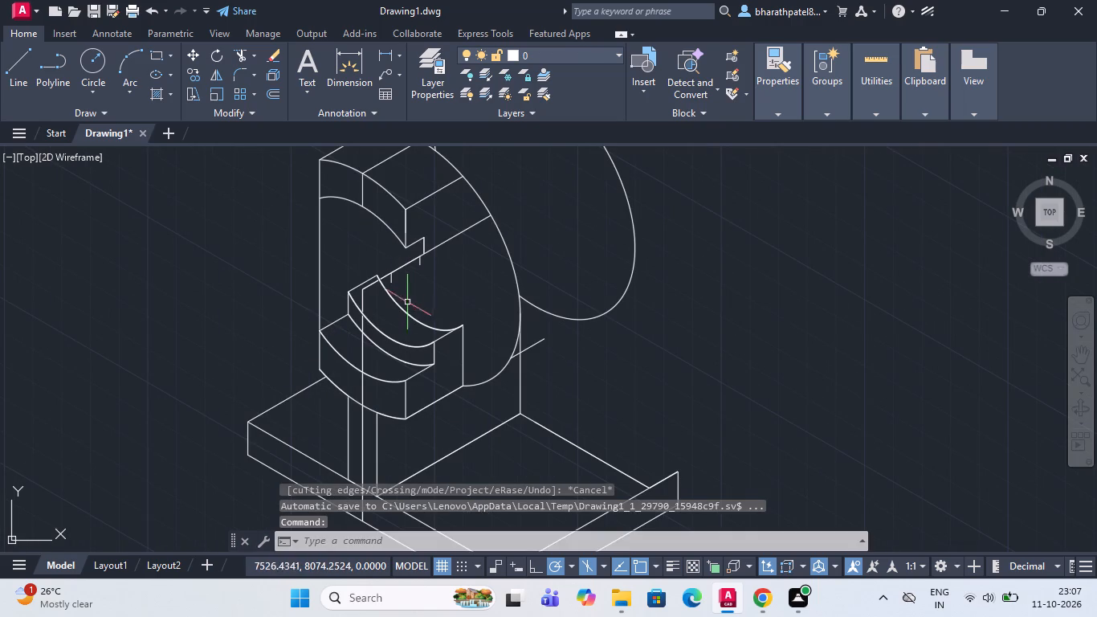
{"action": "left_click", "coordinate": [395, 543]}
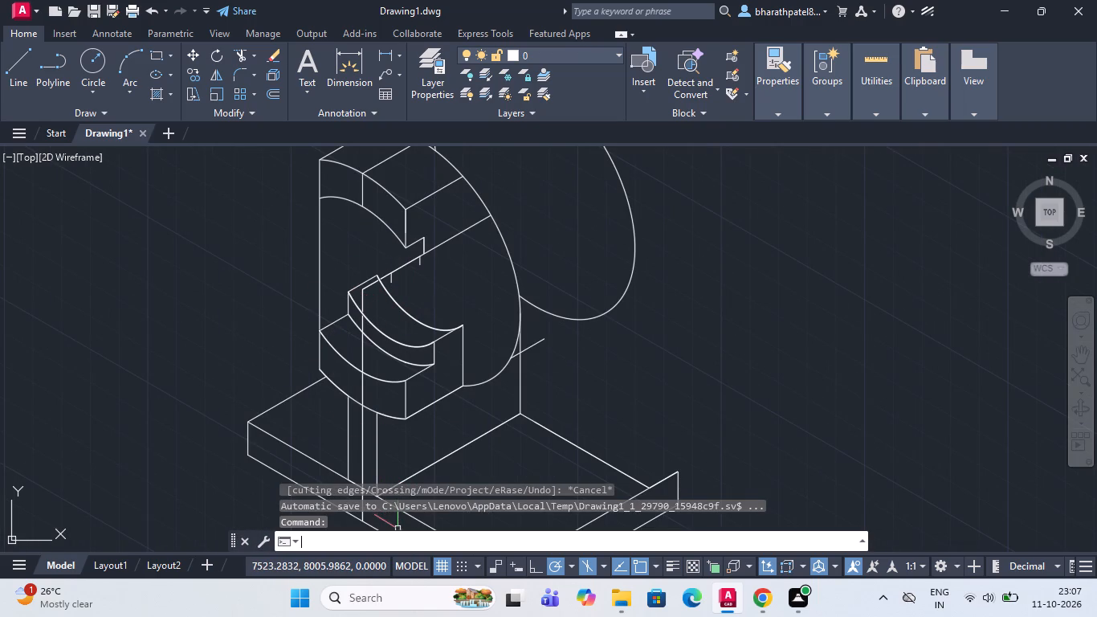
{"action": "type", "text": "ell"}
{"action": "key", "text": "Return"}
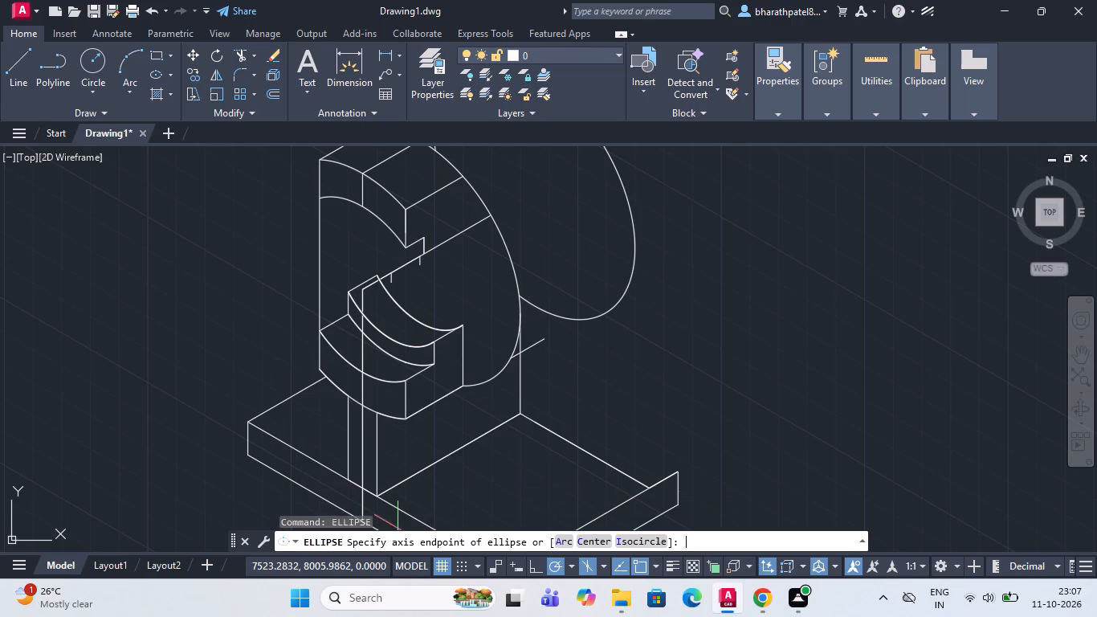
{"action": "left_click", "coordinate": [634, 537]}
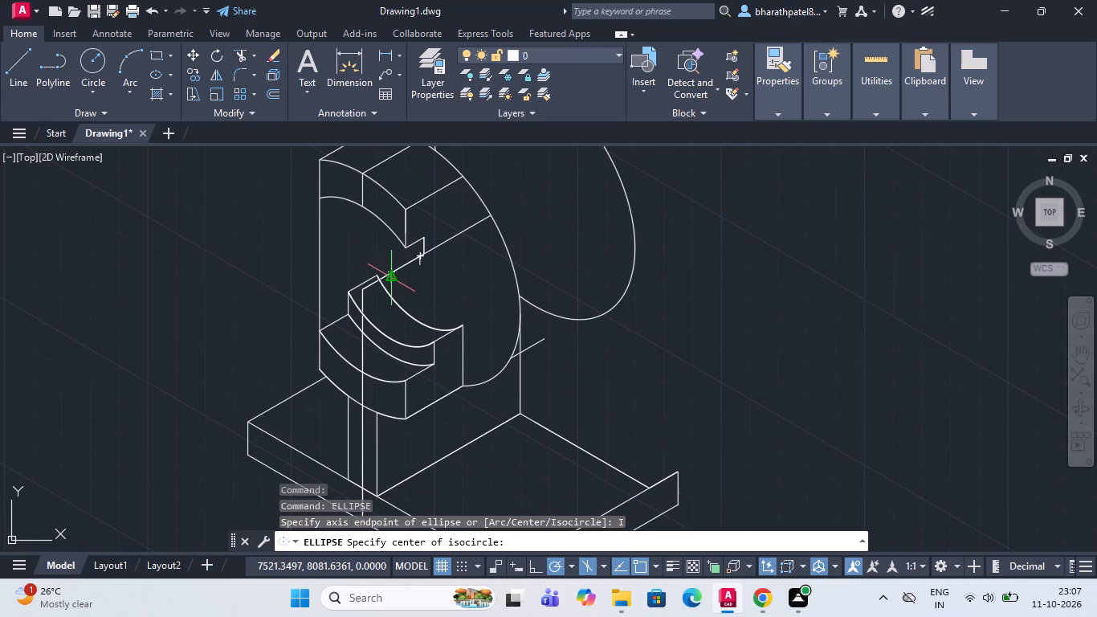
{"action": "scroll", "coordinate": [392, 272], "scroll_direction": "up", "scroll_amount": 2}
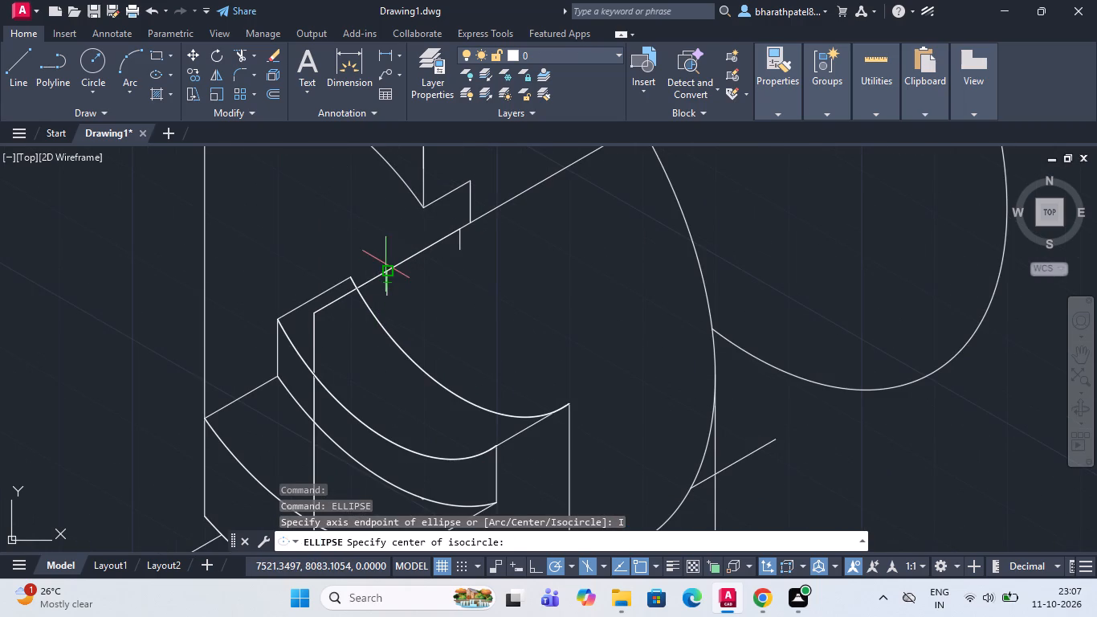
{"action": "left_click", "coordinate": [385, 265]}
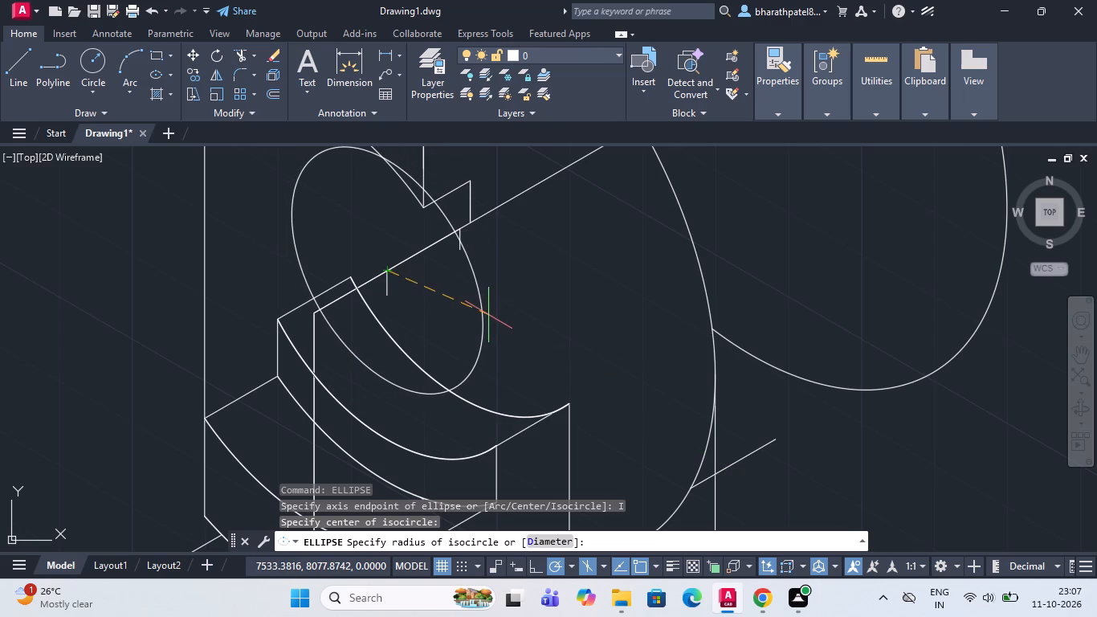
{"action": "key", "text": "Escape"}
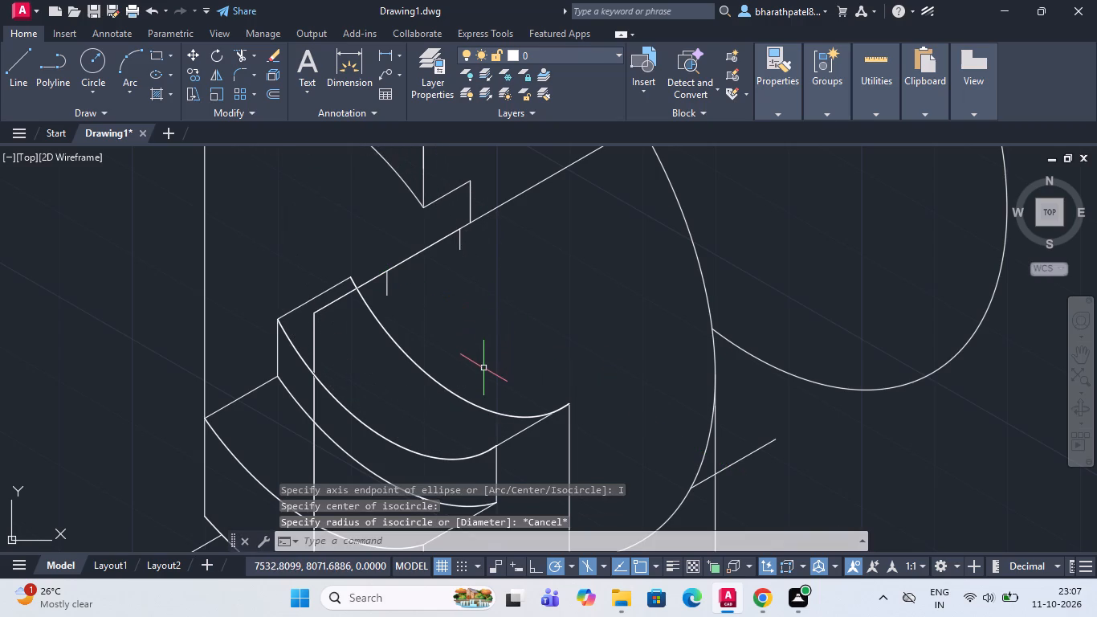
Draw an isocircle of radius 20 centred where the upper short vertical tick meets the slanted centre line.
{"action": "key", "text": "space"}
{"action": "left_click", "coordinate": [645, 537]}
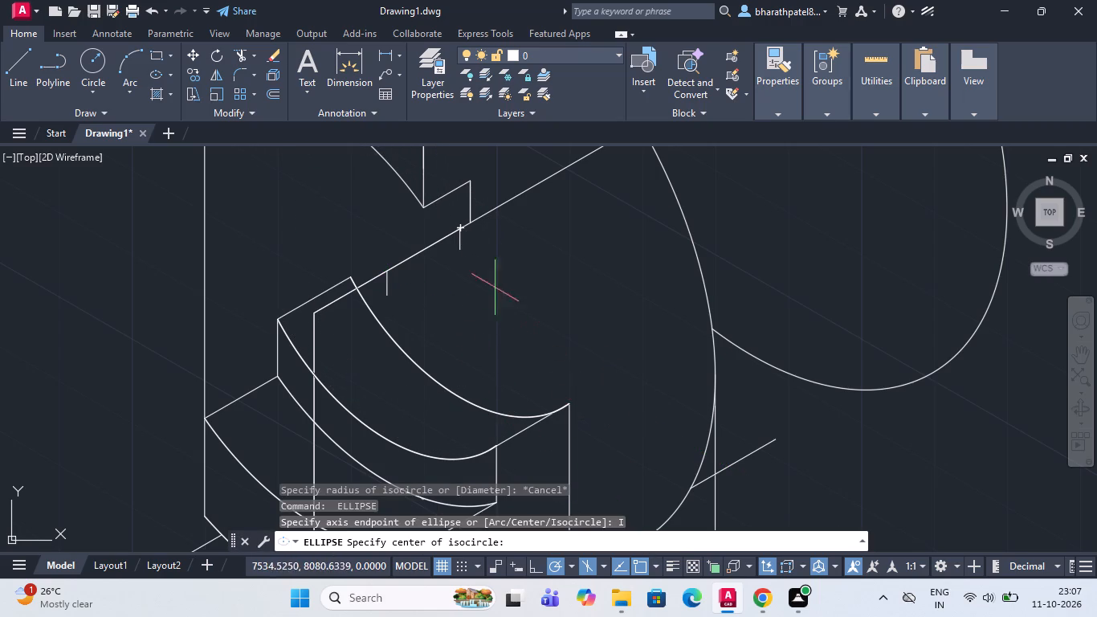
{"action": "left_click", "coordinate": [463, 227]}
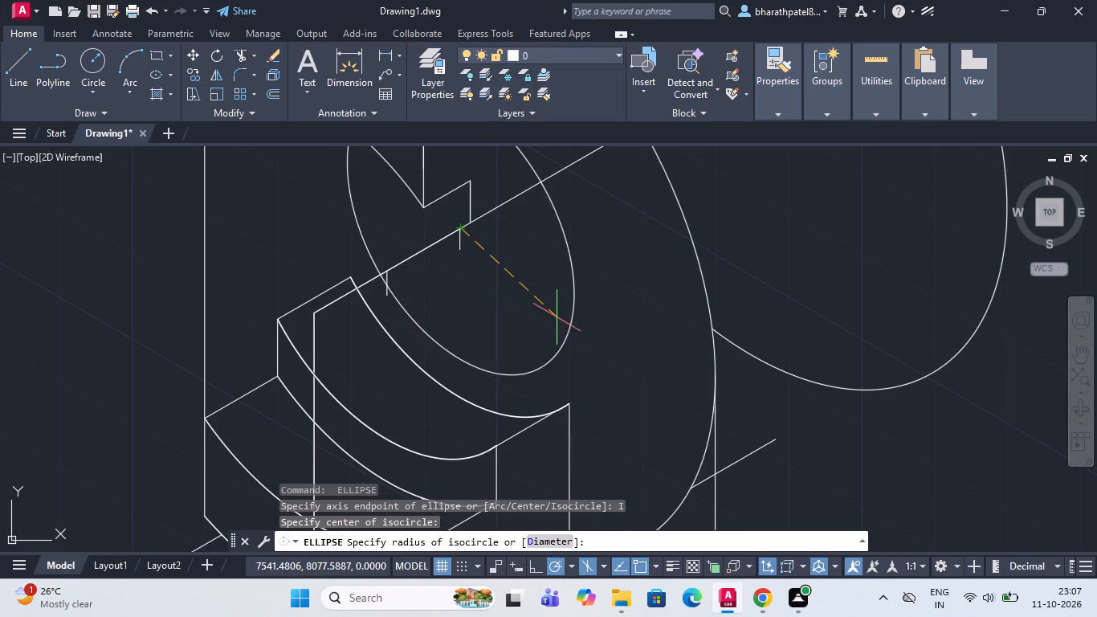
{"action": "scroll", "coordinate": [558, 325], "scroll_direction": "down", "scroll_amount": 2}
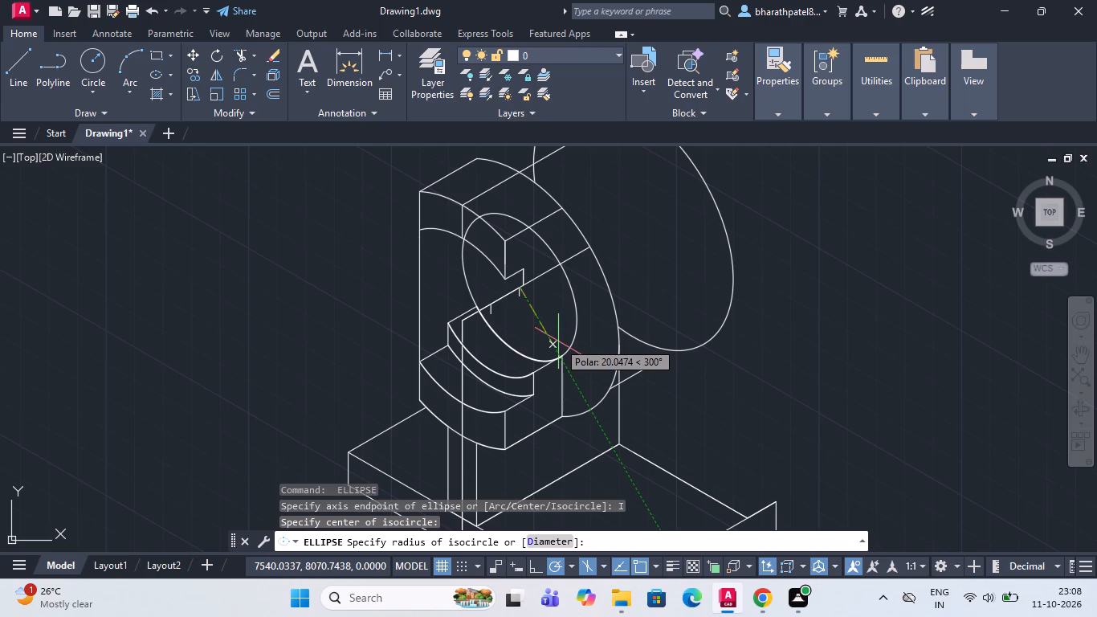
{"action": "key", "text": "2"}
{"action": "key", "text": "0"}
{"action": "key", "text": "Return"}
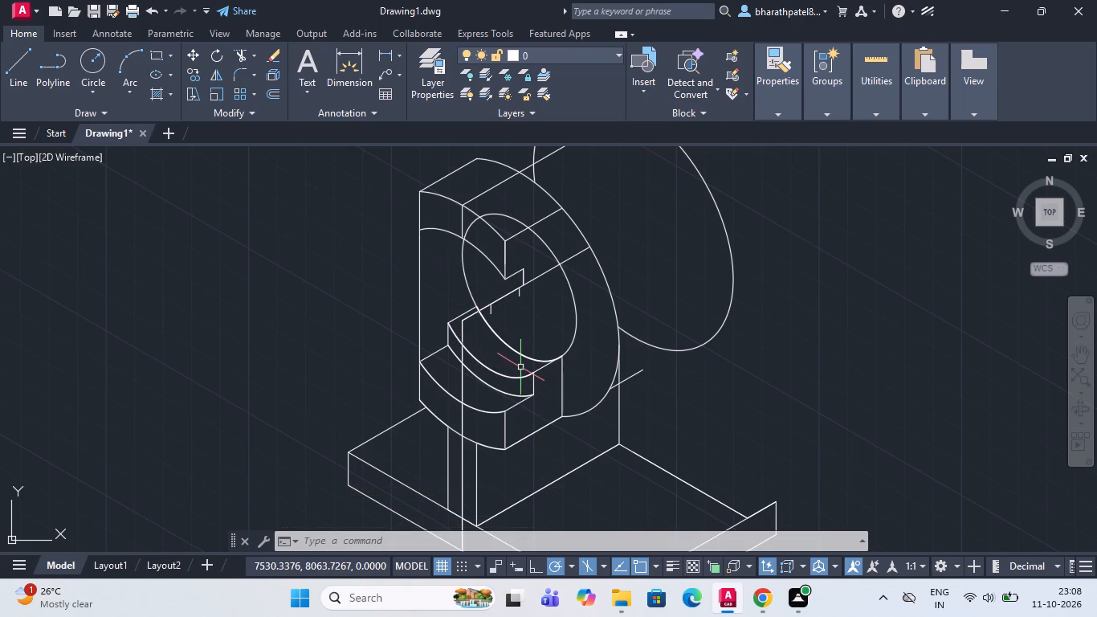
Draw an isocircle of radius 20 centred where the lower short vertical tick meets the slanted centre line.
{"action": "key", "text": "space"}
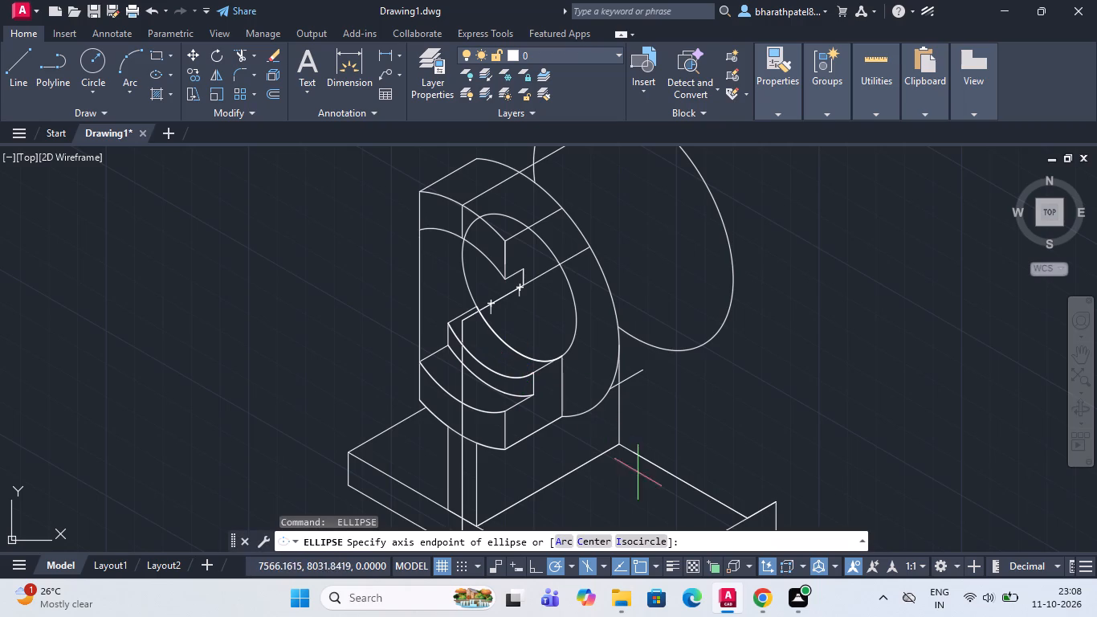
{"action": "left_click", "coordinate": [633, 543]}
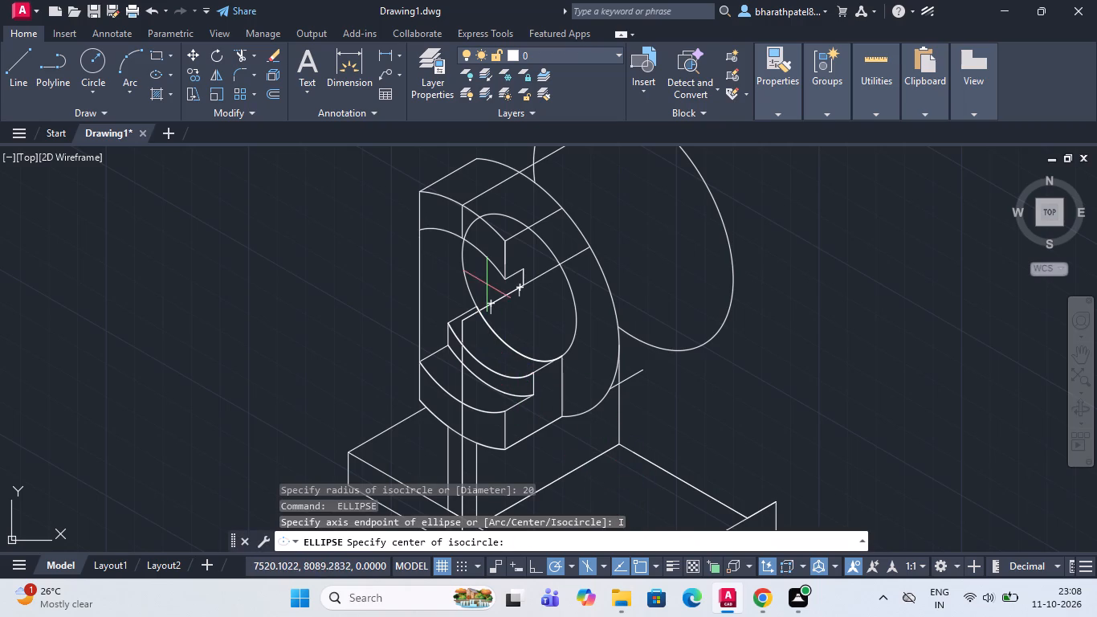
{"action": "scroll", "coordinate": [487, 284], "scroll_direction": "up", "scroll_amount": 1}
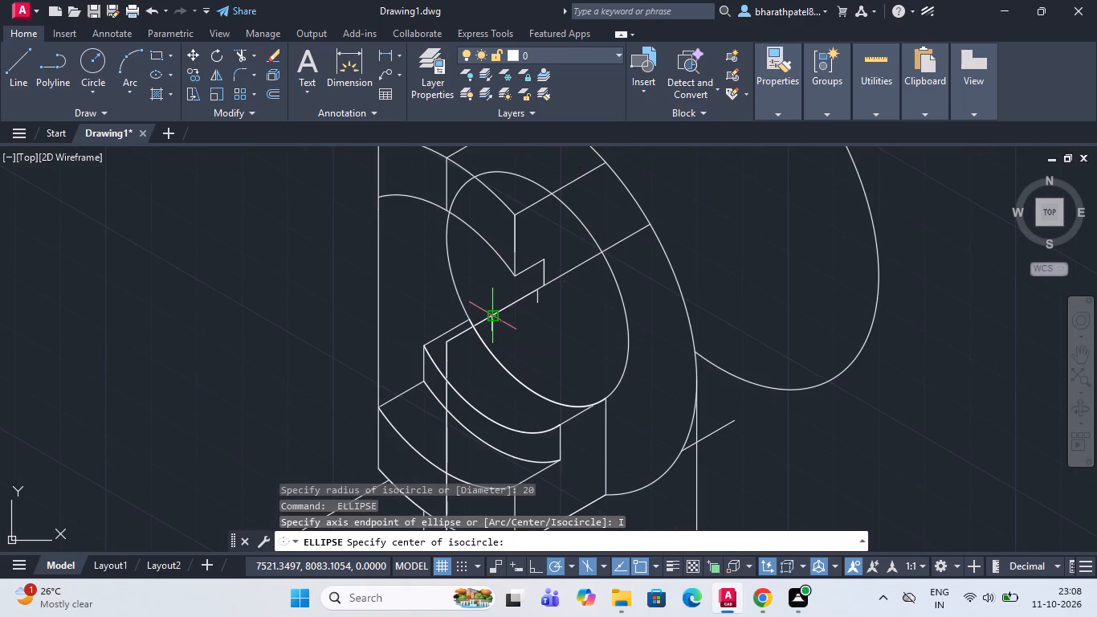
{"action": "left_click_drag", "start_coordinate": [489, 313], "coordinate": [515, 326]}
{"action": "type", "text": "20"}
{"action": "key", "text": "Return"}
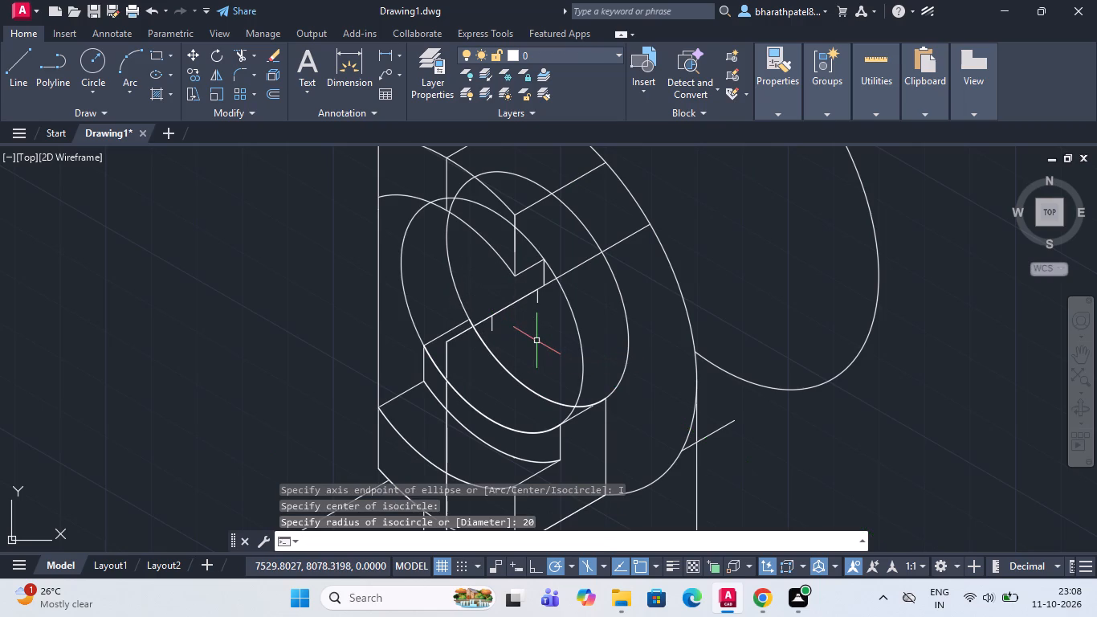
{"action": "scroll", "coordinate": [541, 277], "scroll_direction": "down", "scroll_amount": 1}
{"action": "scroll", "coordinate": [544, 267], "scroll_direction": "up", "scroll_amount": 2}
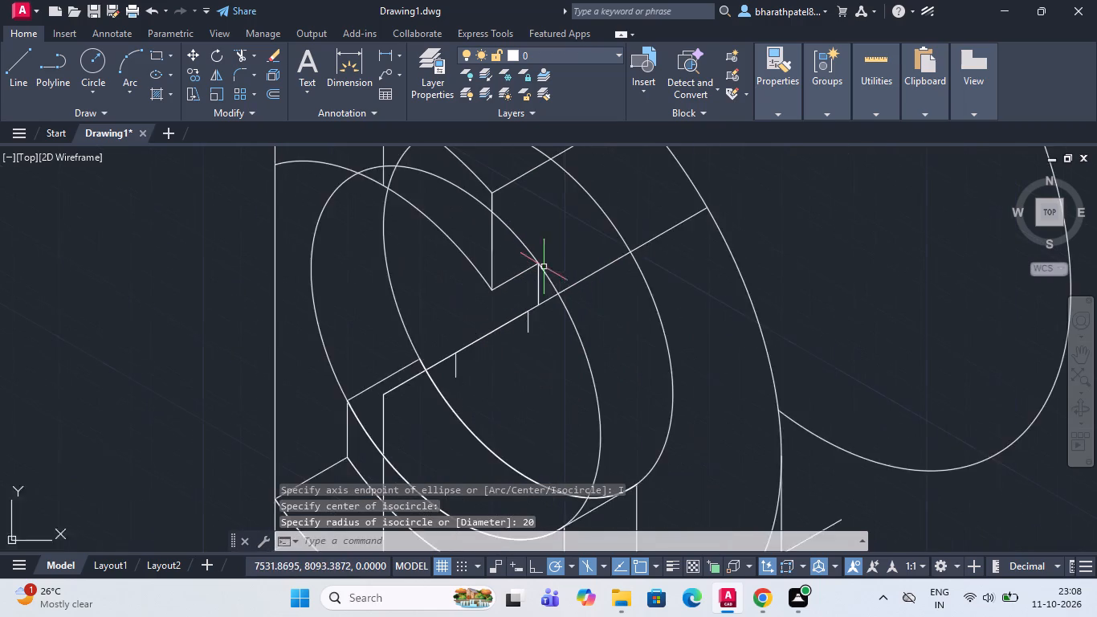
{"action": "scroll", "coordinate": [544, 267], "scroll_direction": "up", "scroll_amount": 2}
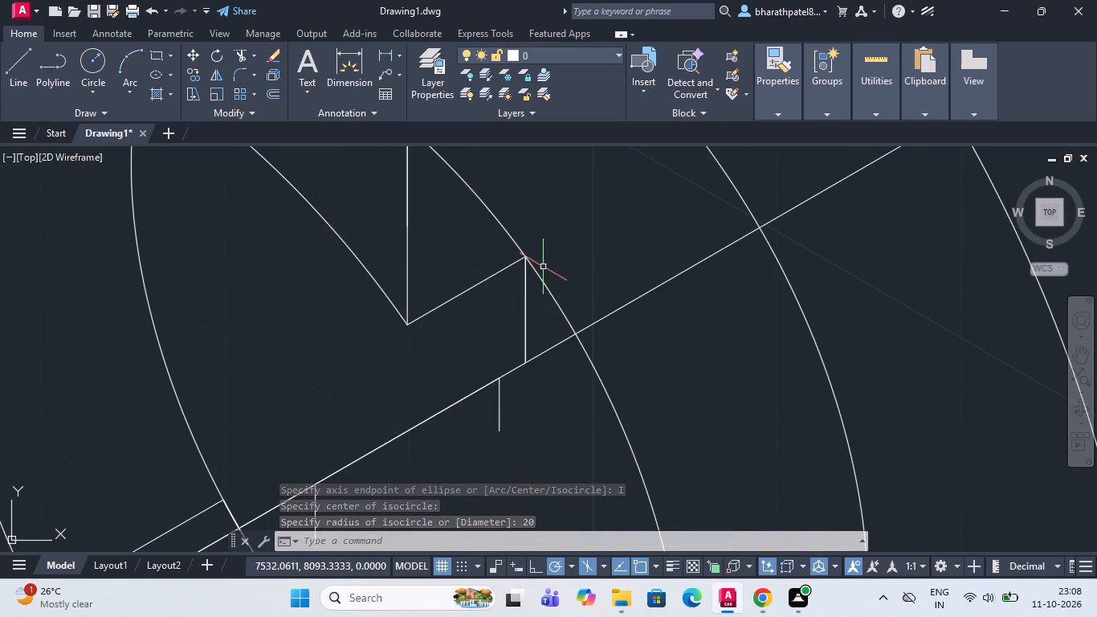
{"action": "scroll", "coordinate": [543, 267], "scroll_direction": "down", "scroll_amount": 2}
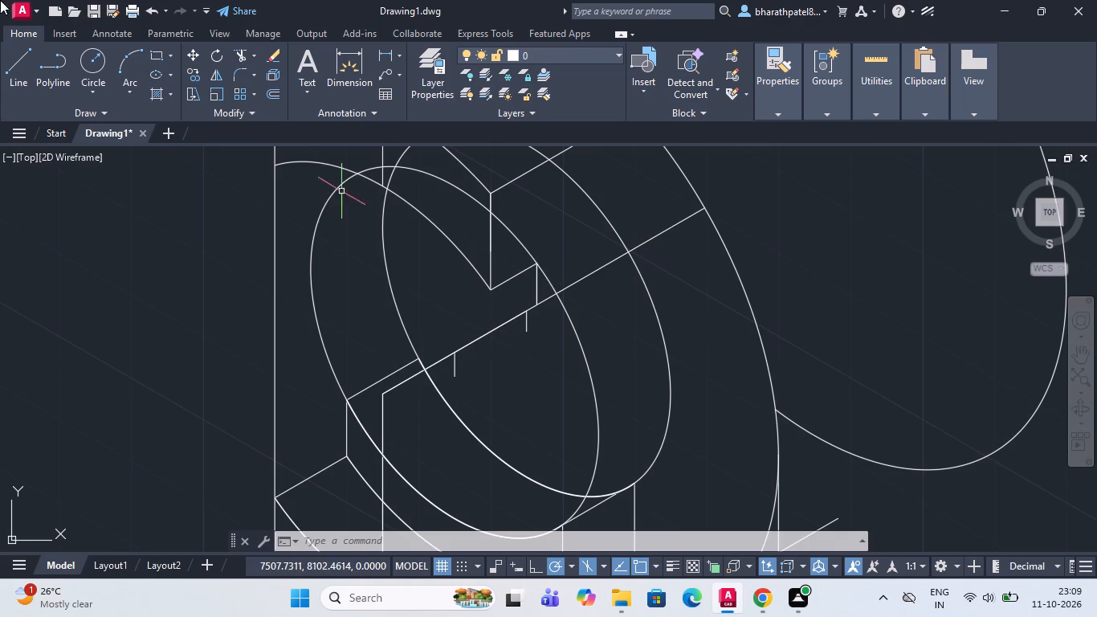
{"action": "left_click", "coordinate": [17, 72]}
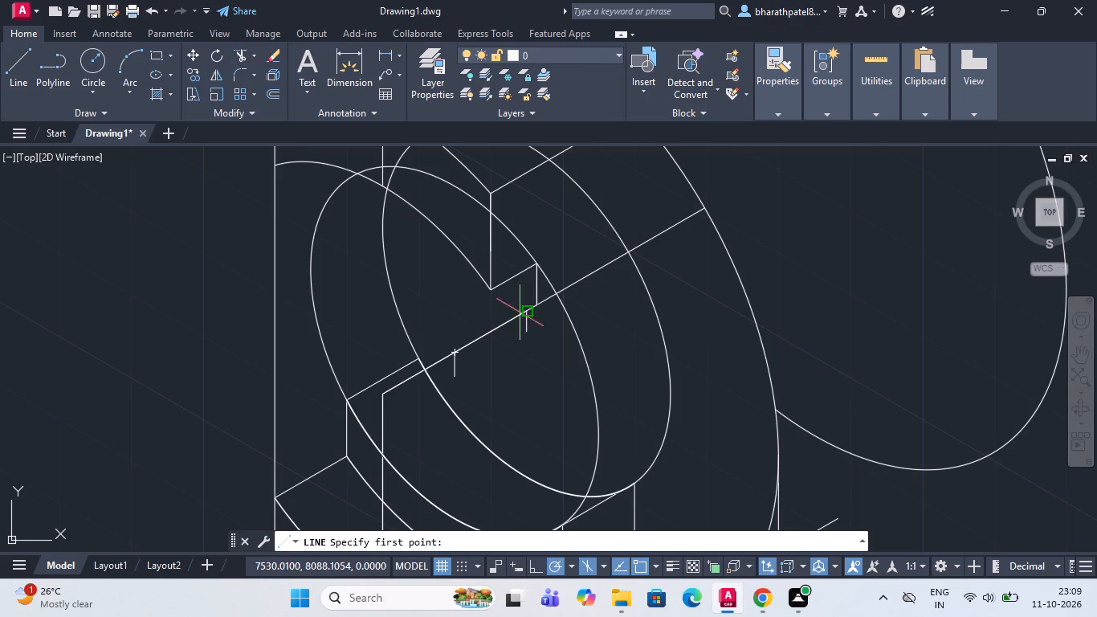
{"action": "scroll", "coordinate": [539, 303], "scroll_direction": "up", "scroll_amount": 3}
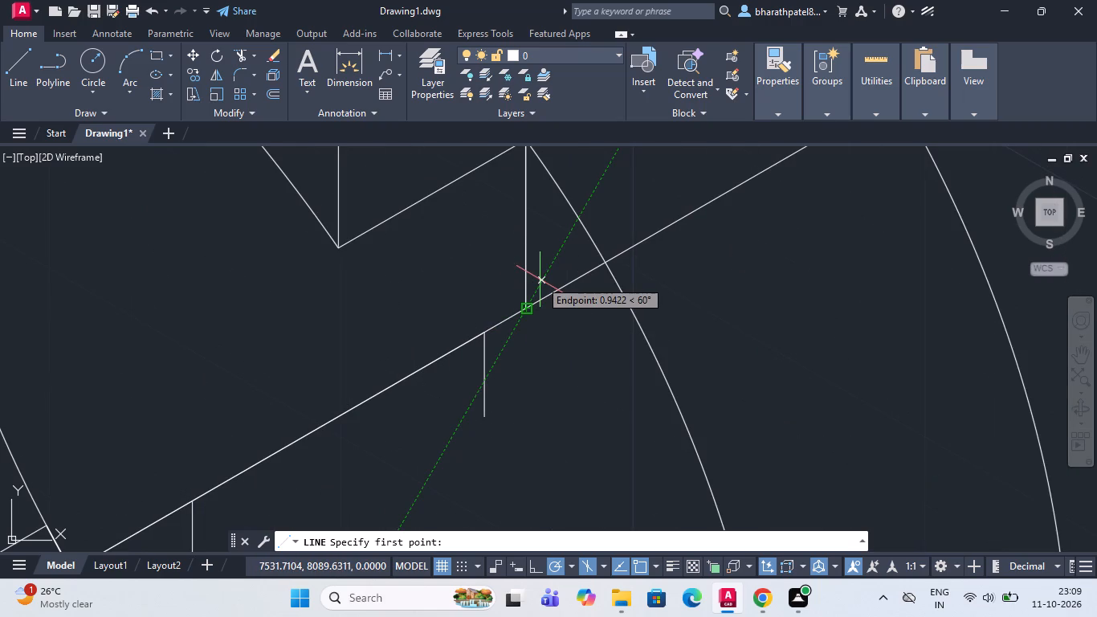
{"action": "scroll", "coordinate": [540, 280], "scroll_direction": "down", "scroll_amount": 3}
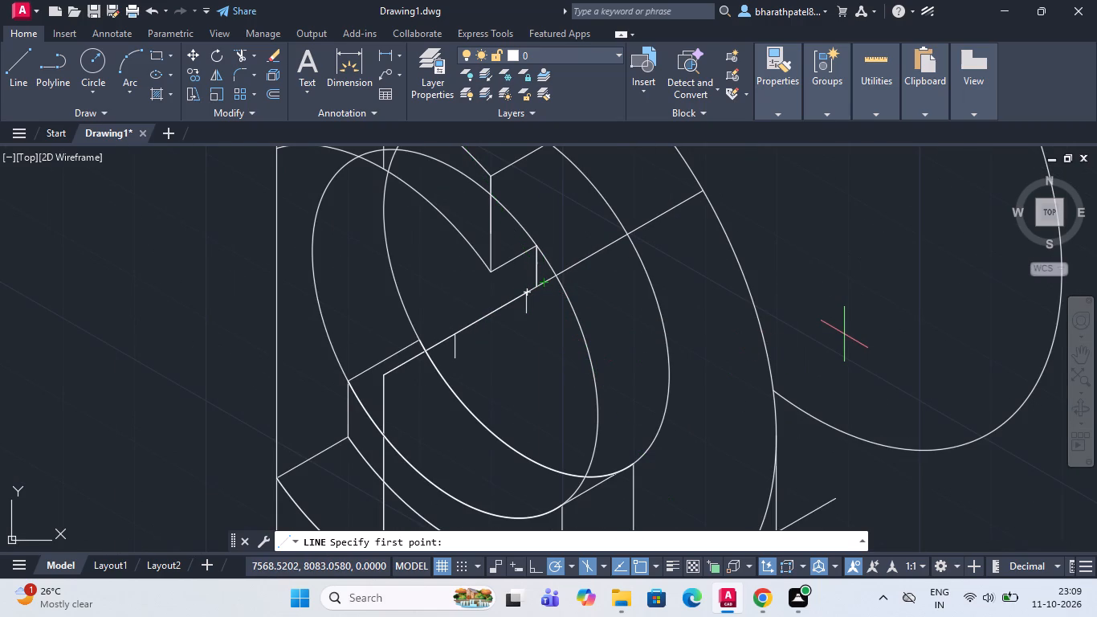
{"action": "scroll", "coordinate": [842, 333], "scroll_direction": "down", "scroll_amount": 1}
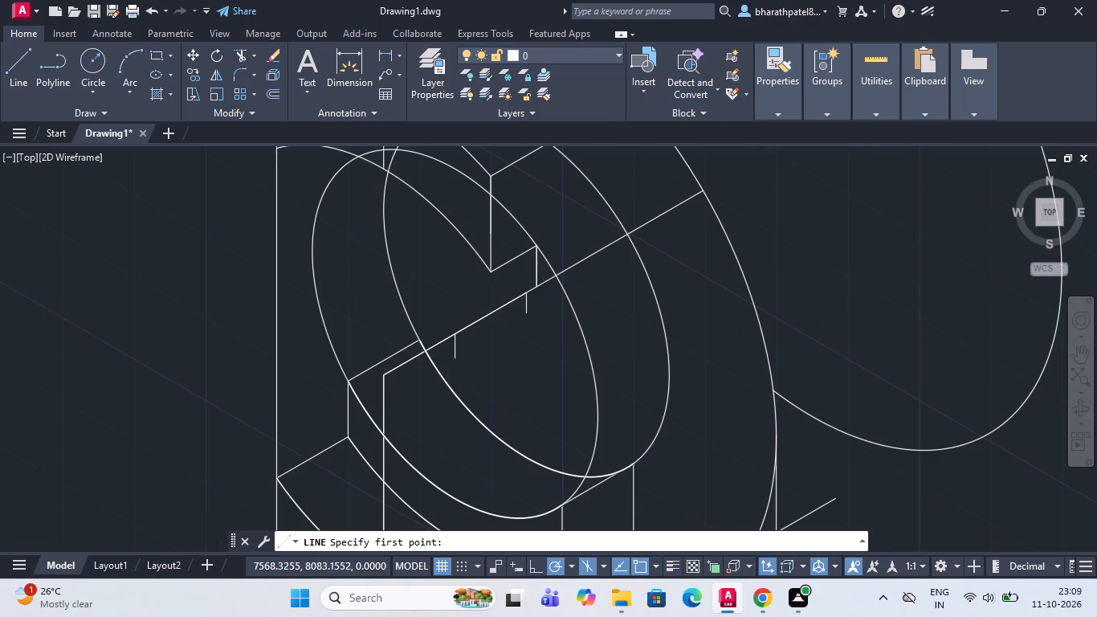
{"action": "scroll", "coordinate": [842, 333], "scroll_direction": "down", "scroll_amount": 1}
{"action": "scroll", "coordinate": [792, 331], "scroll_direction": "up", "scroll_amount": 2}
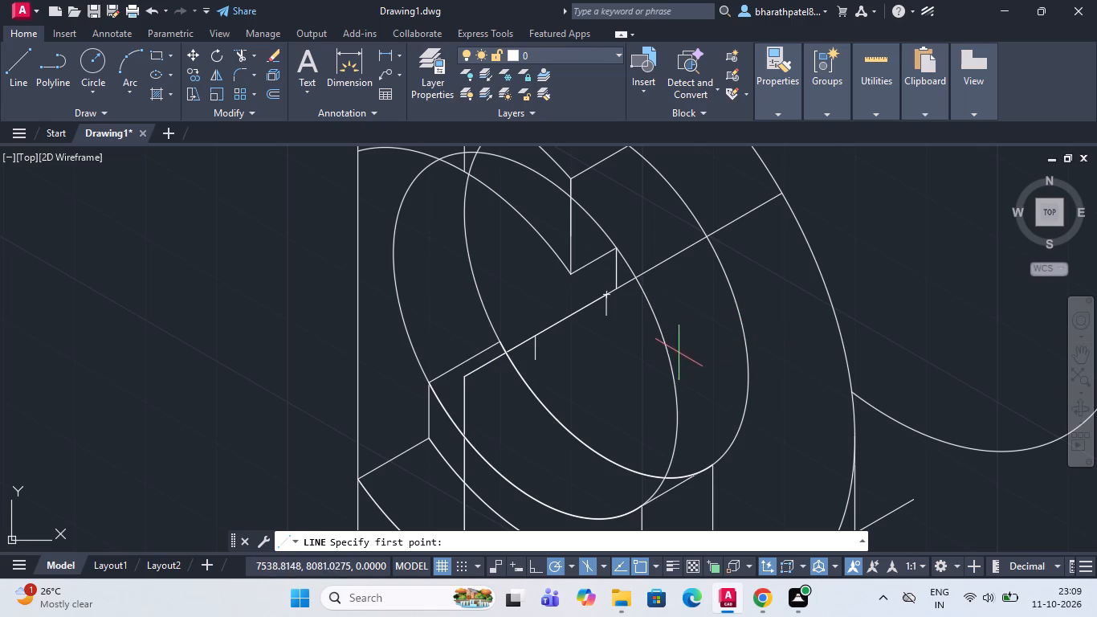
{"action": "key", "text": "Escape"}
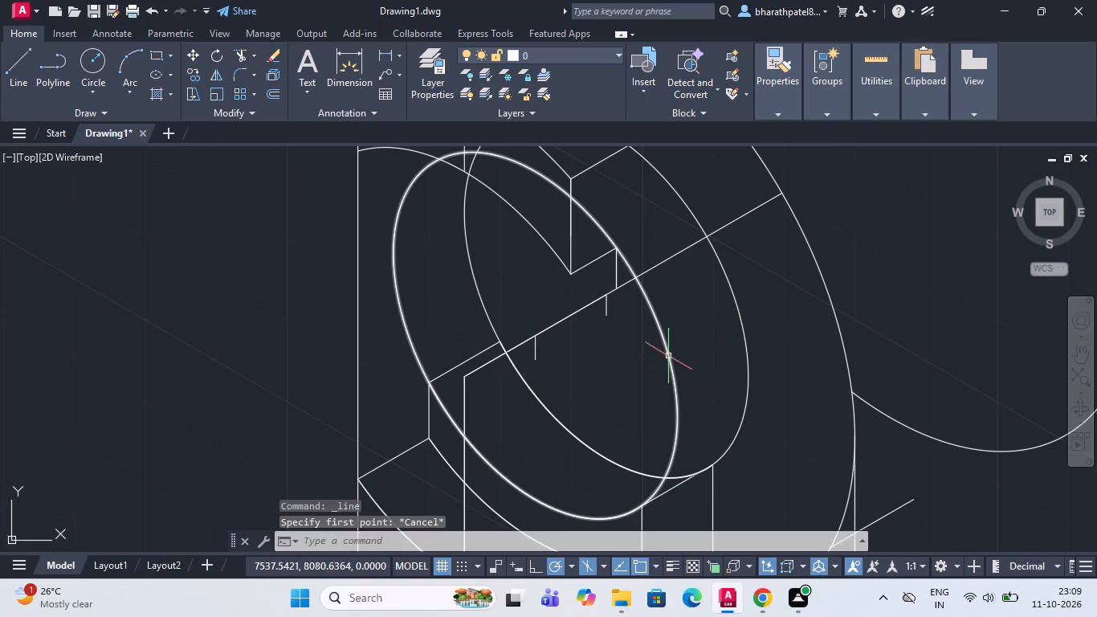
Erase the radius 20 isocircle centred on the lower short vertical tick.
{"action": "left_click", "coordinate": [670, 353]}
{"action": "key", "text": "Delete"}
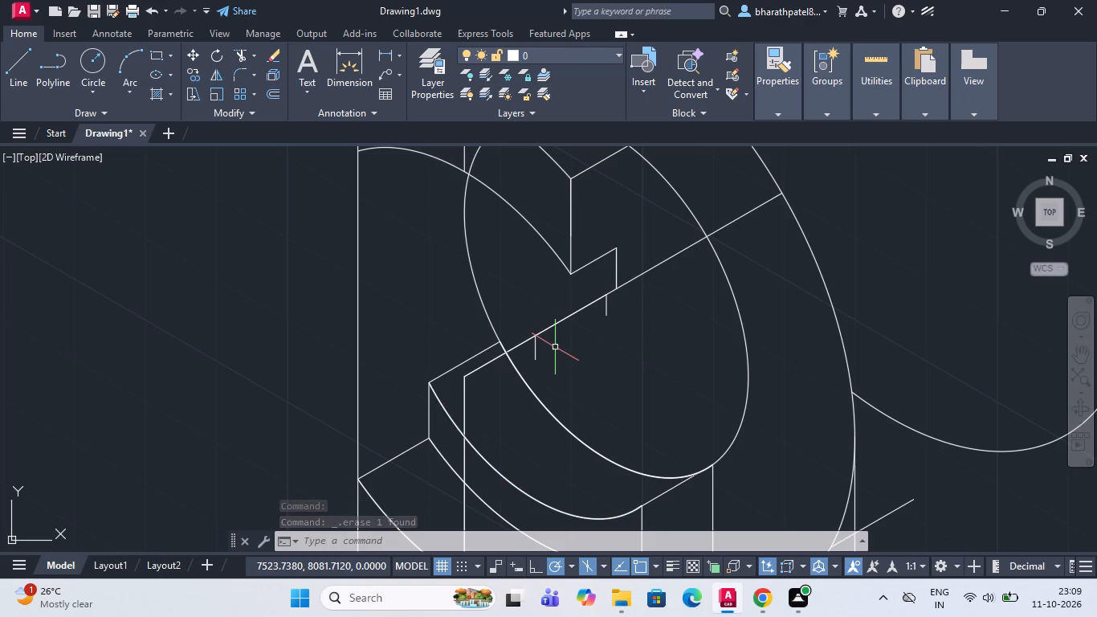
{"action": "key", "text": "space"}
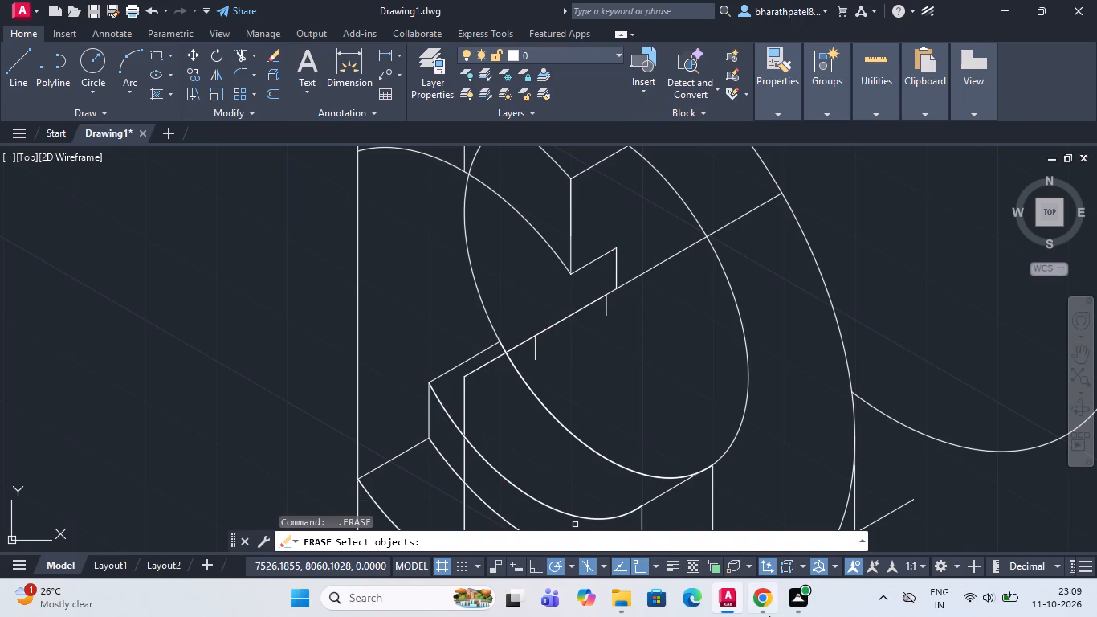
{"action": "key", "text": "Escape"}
Draw an isocircle of radius 25 centred where the lower short vertical tick meets the slanted centre line.
{"action": "key", "text": "e"}
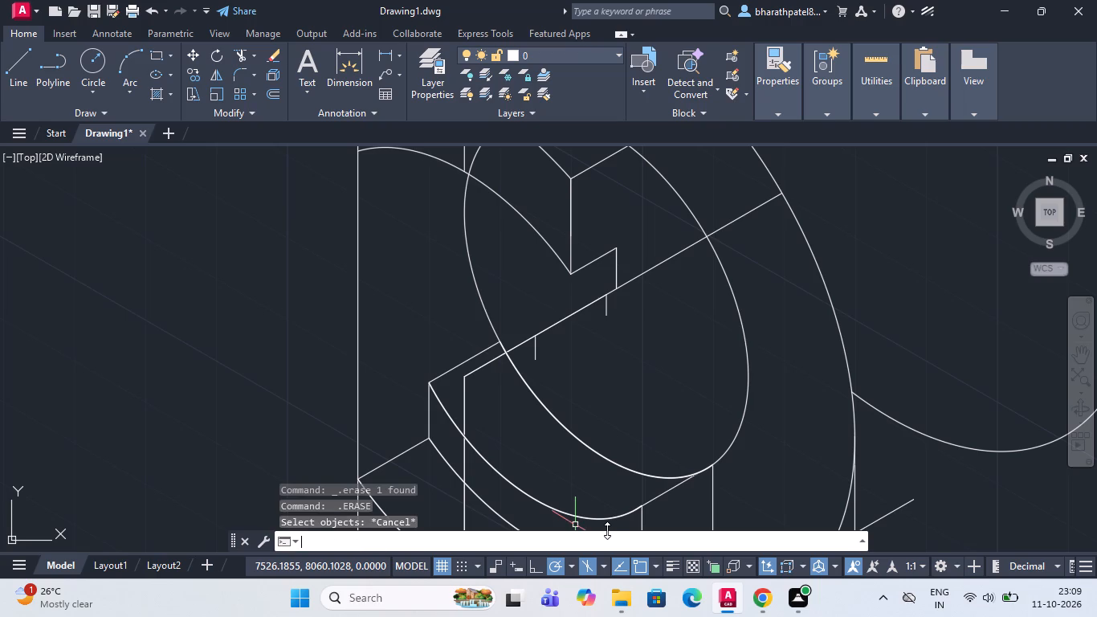
{"action": "key", "text": "l"}
{"action": "key", "text": "Return"}
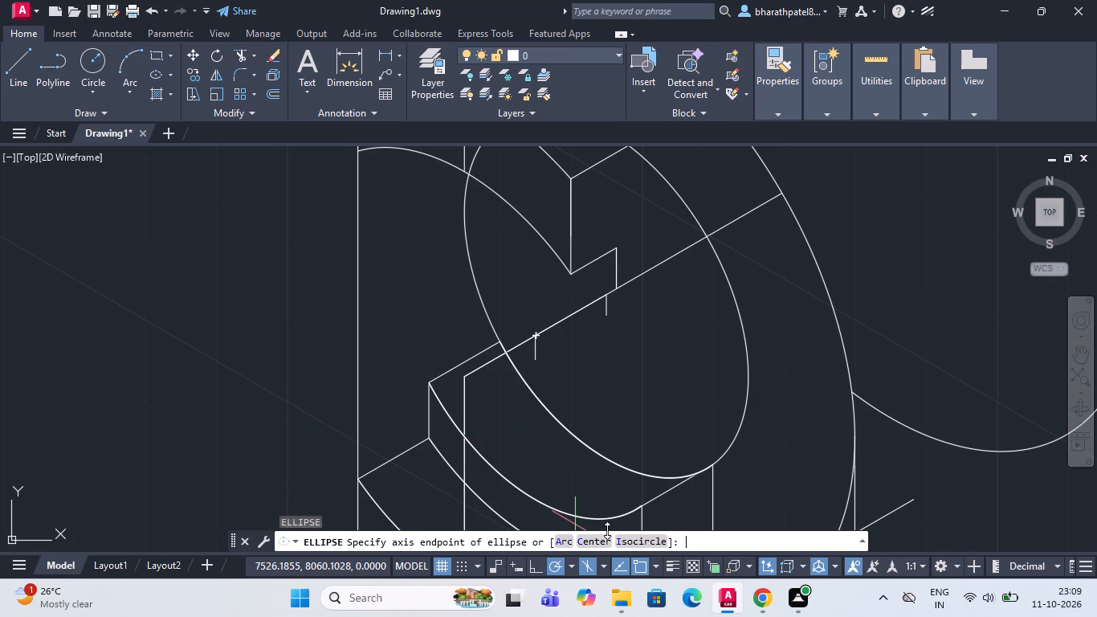
{"action": "left_click", "coordinate": [631, 545]}
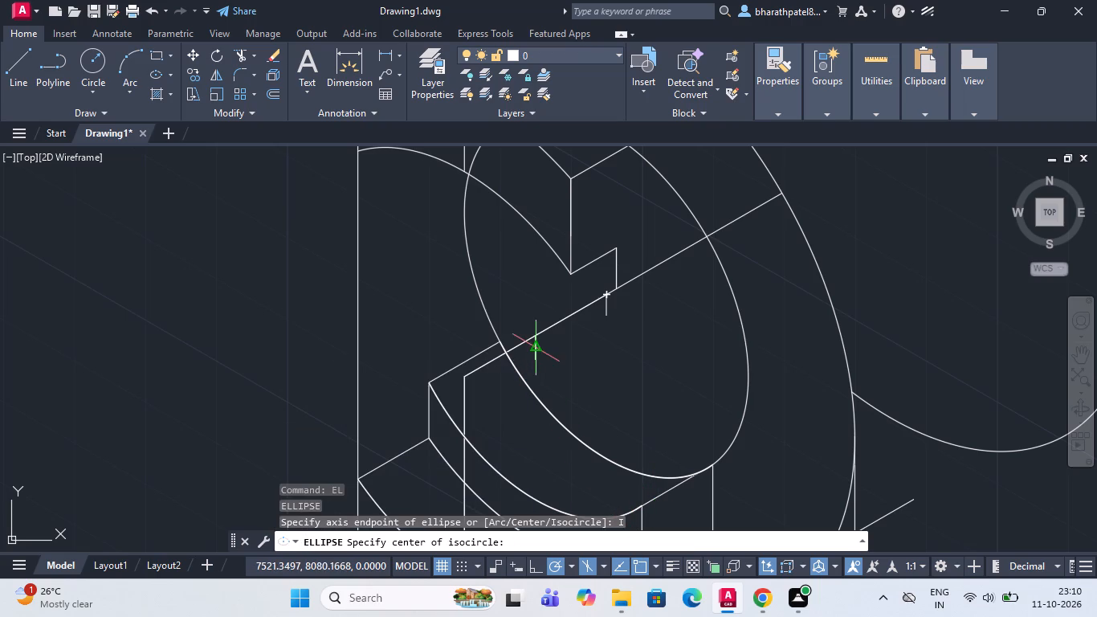
{"action": "scroll", "coordinate": [537, 344], "scroll_direction": "up", "scroll_amount": 3}
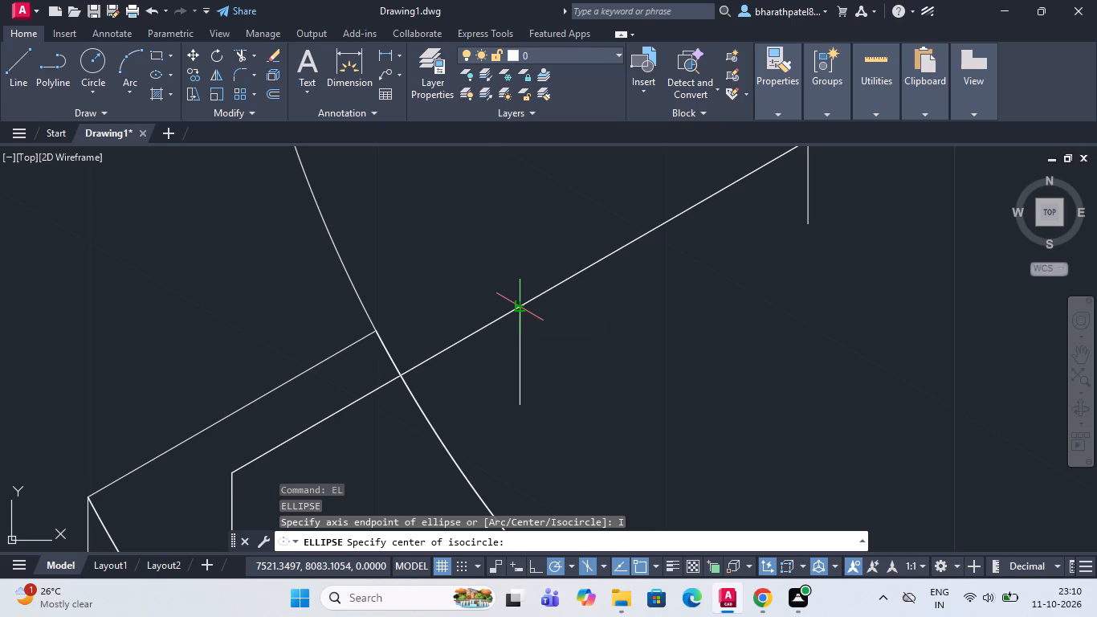
{"action": "left_click_drag", "start_coordinate": [519, 308], "coordinate": [536, 309]}
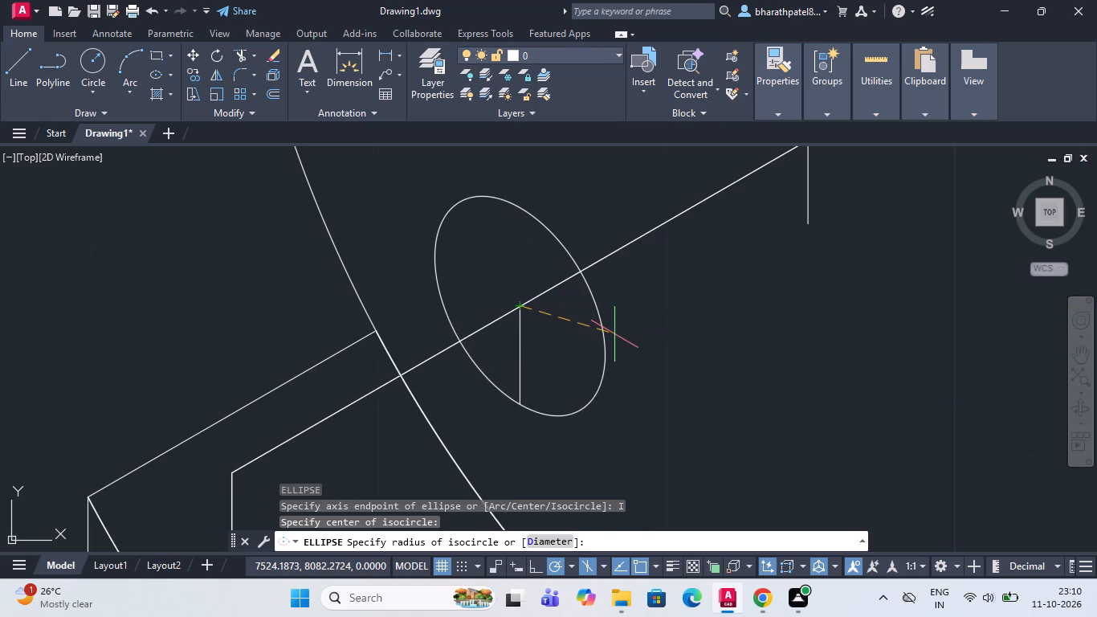
{"action": "type", "text": "25"}
{"action": "key", "text": "Return"}
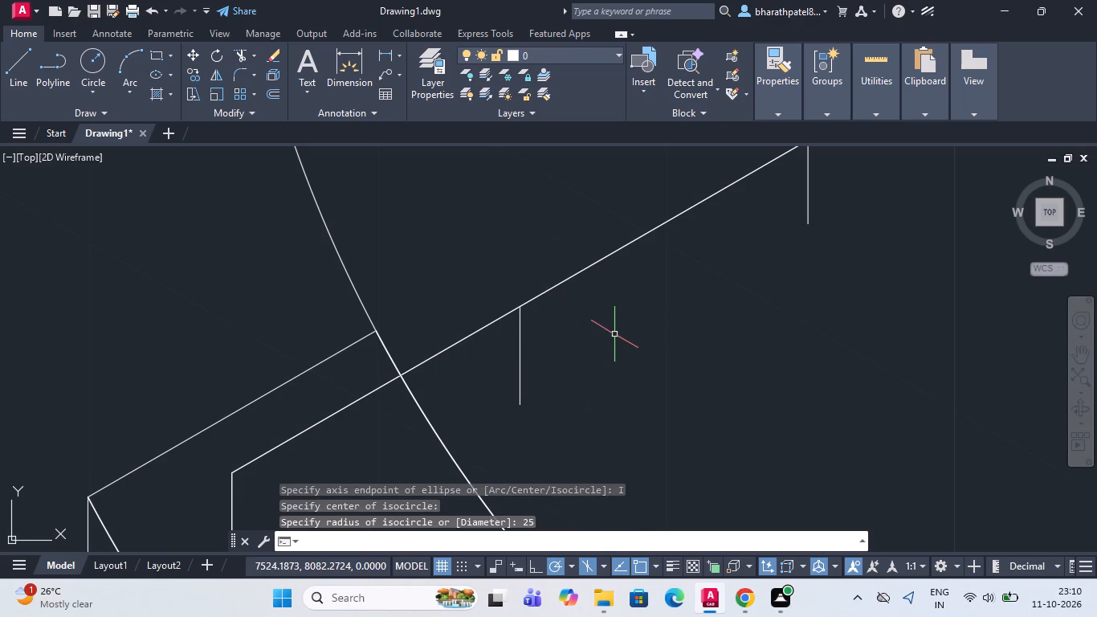
Draw a line from the bottom of the notch's vertical edge, parallel to the slanted centre line, past the radius 25 isocircle.
{"action": "scroll", "coordinate": [614, 334], "scroll_direction": "down", "scroll_amount": 3}
{"action": "scroll", "coordinate": [597, 424], "scroll_direction": "down", "scroll_amount": 1}
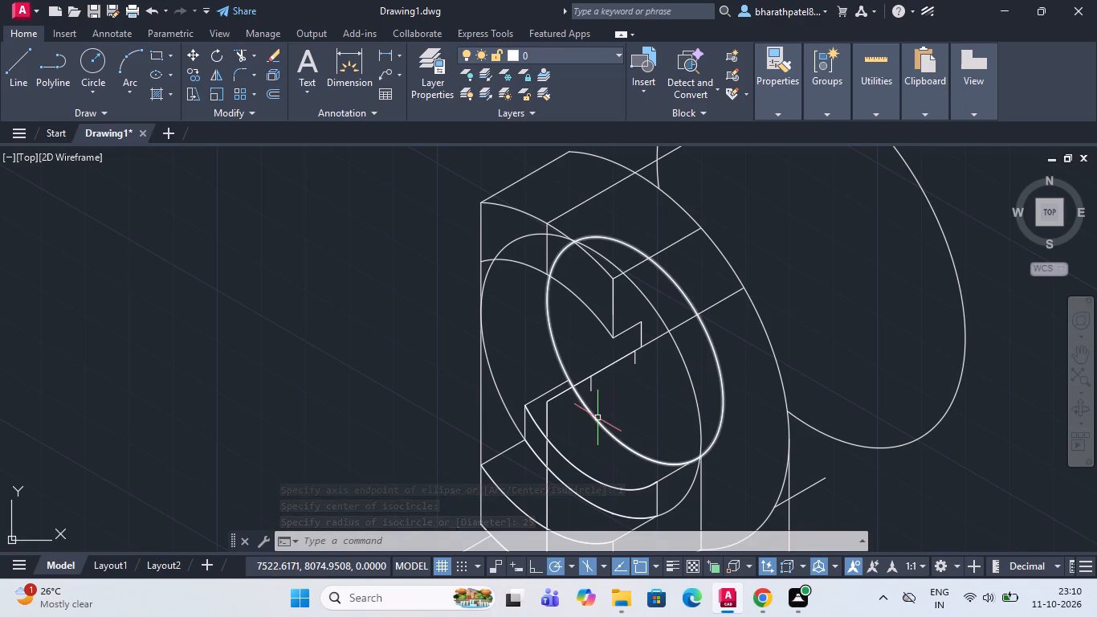
{"action": "scroll", "coordinate": [598, 417], "scroll_direction": "down", "scroll_amount": 1}
{"action": "scroll", "coordinate": [616, 454], "scroll_direction": "up", "scroll_amount": 3}
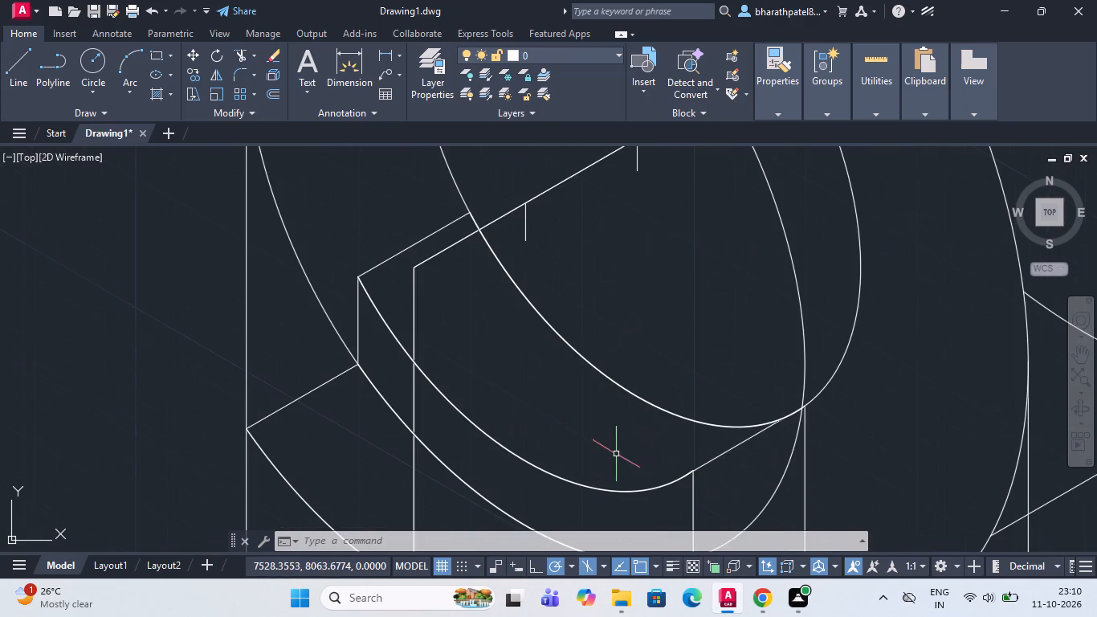
{"action": "scroll", "coordinate": [683, 411], "scroll_direction": "down", "scroll_amount": 1}
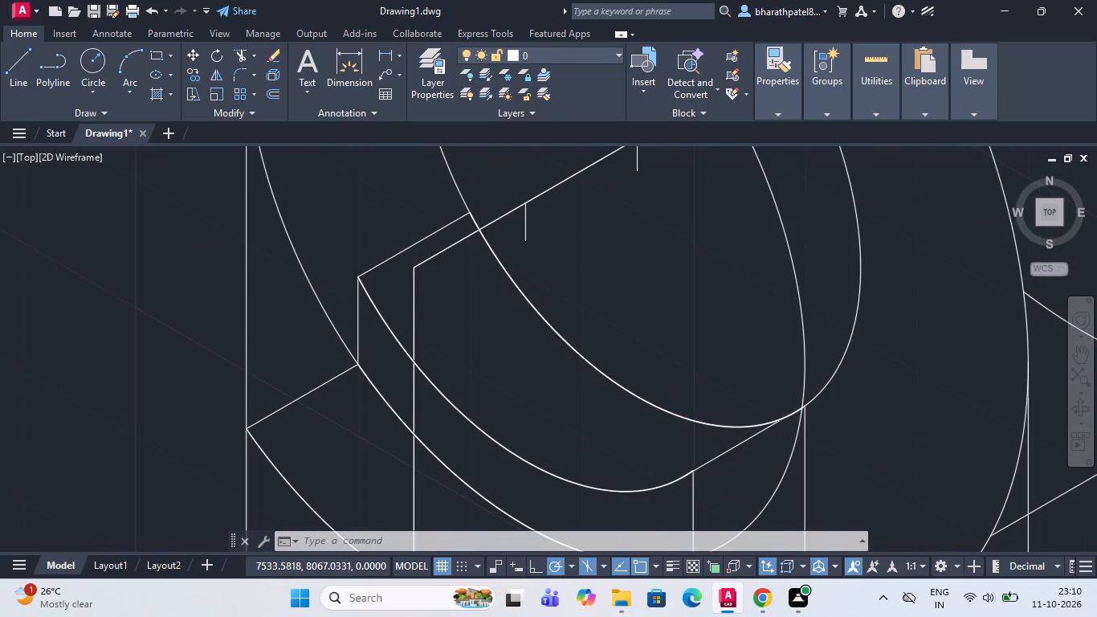
{"action": "scroll", "coordinate": [683, 411], "scroll_direction": "down", "scroll_amount": 1}
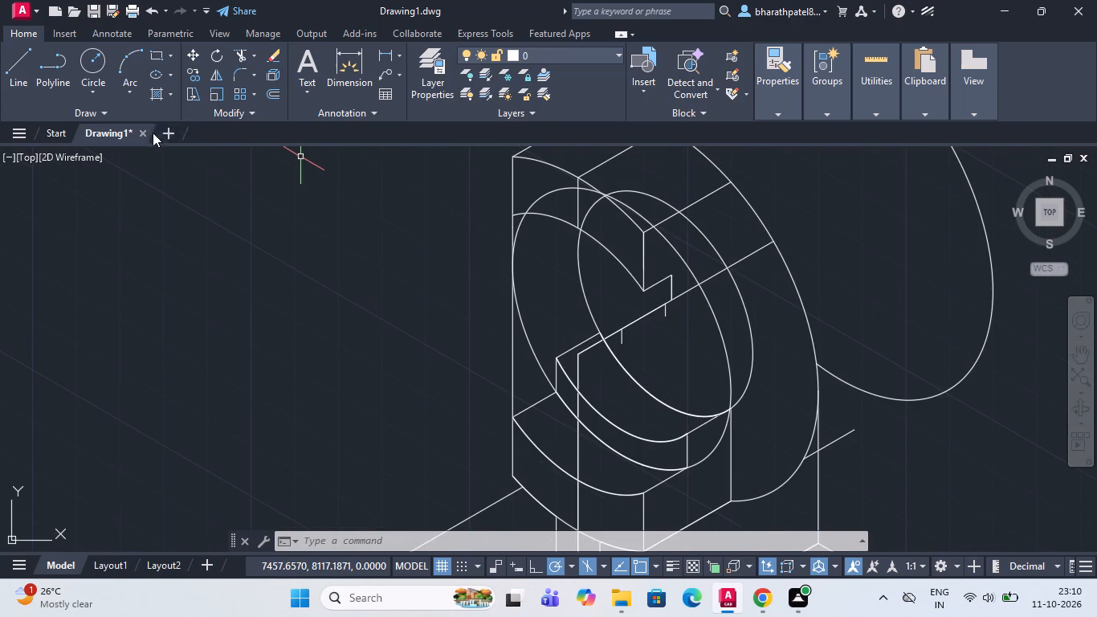
{"action": "left_click", "coordinate": [10, 61]}
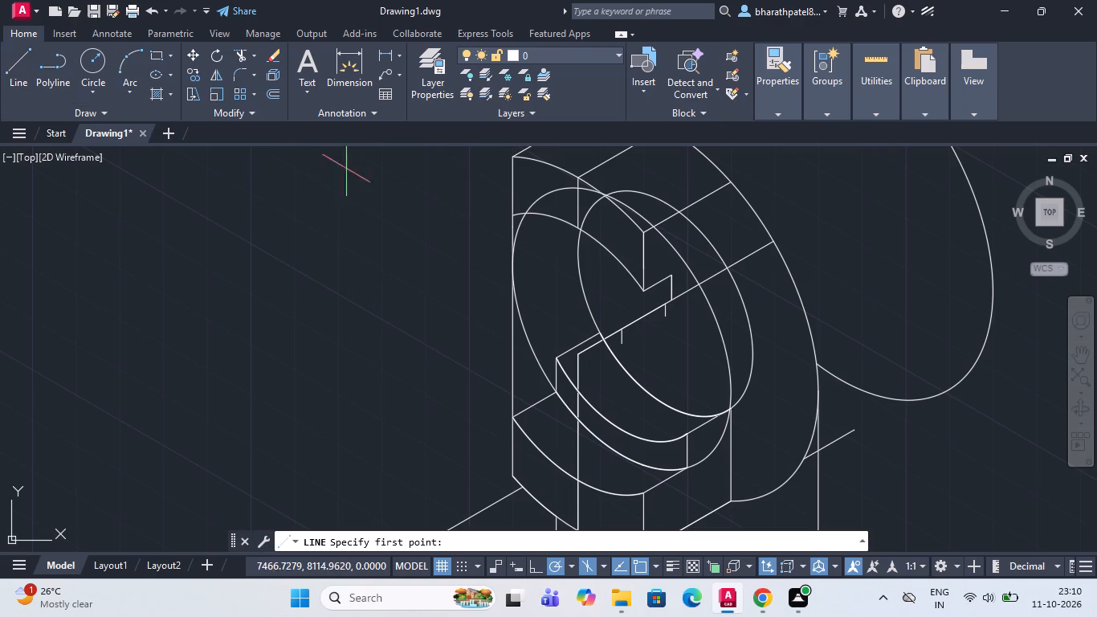
{"action": "scroll", "coordinate": [728, 253], "scroll_direction": "up", "scroll_amount": 3}
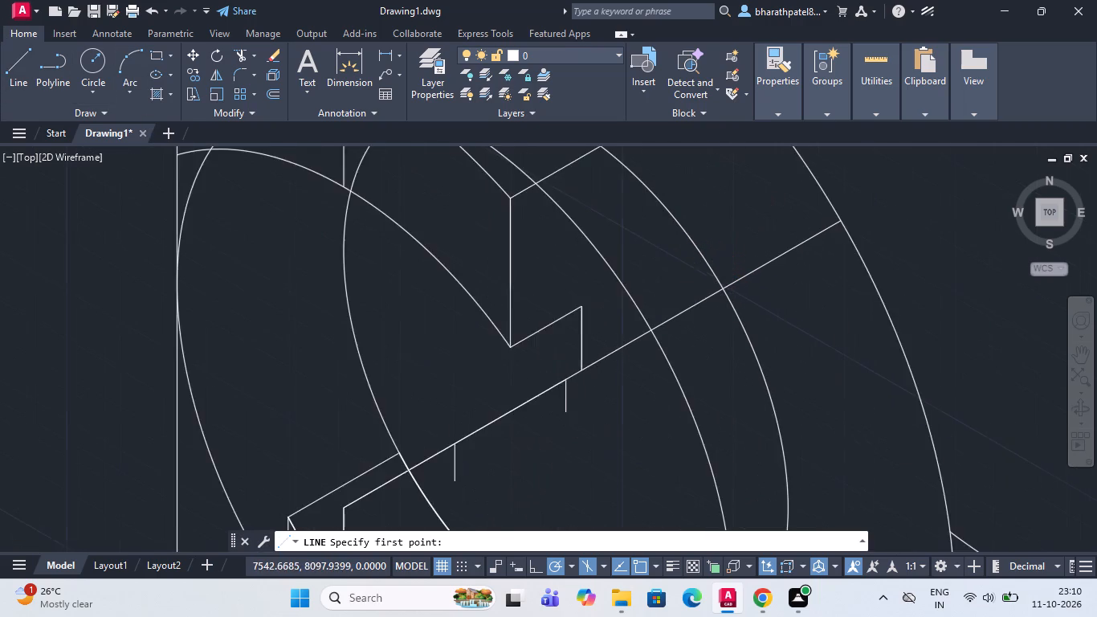
{"action": "left_click", "coordinate": [383, 396]}
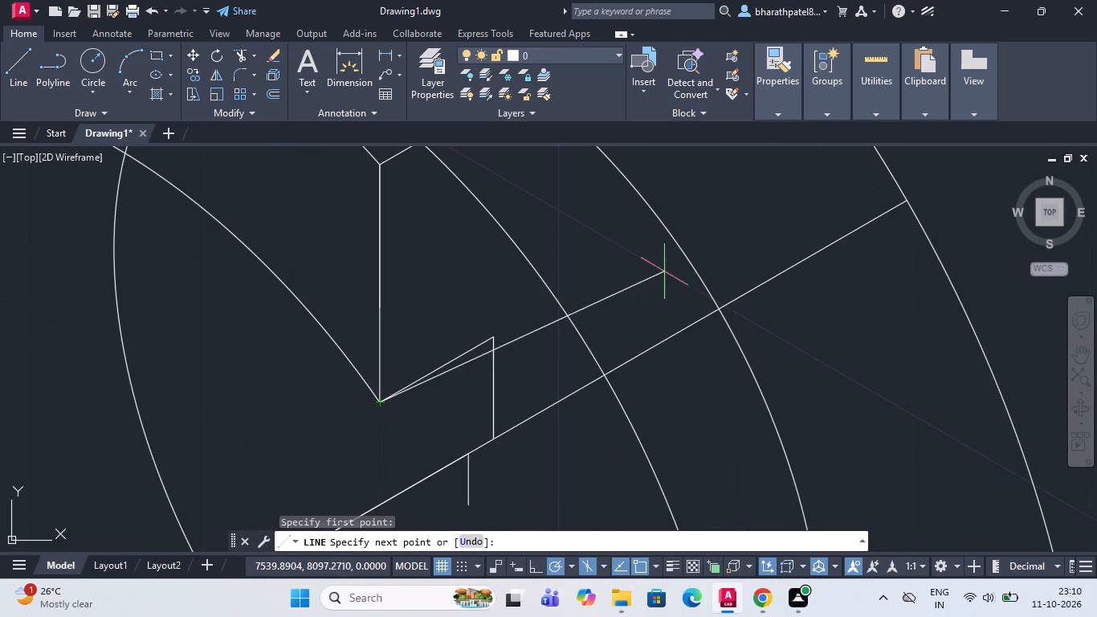
{"action": "left_click", "coordinate": [642, 242]}
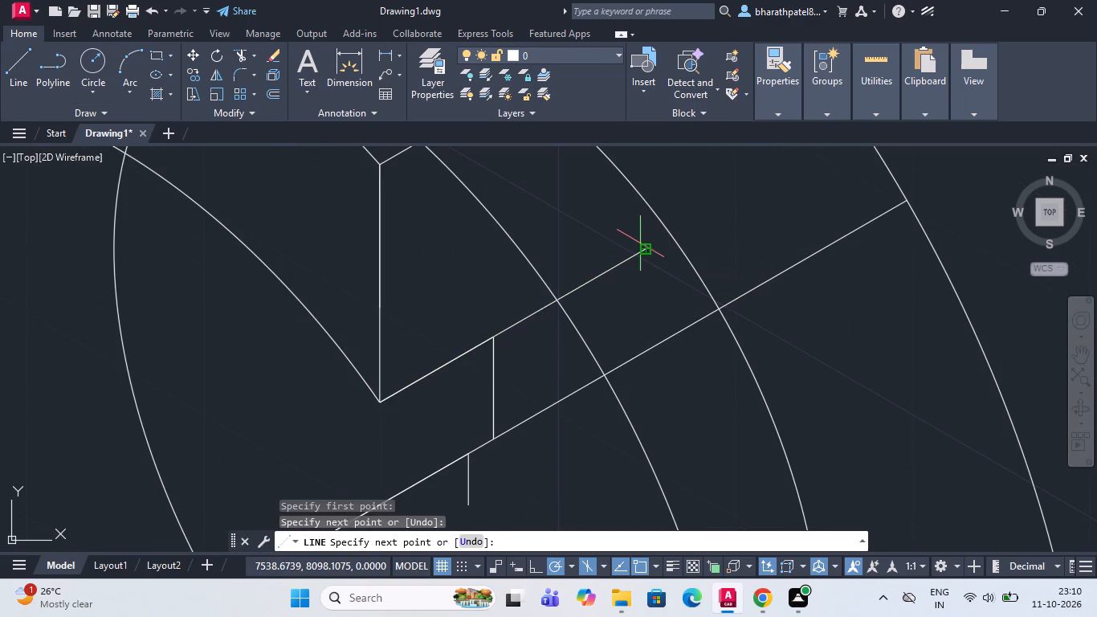
{"action": "key", "text": "Escape"}
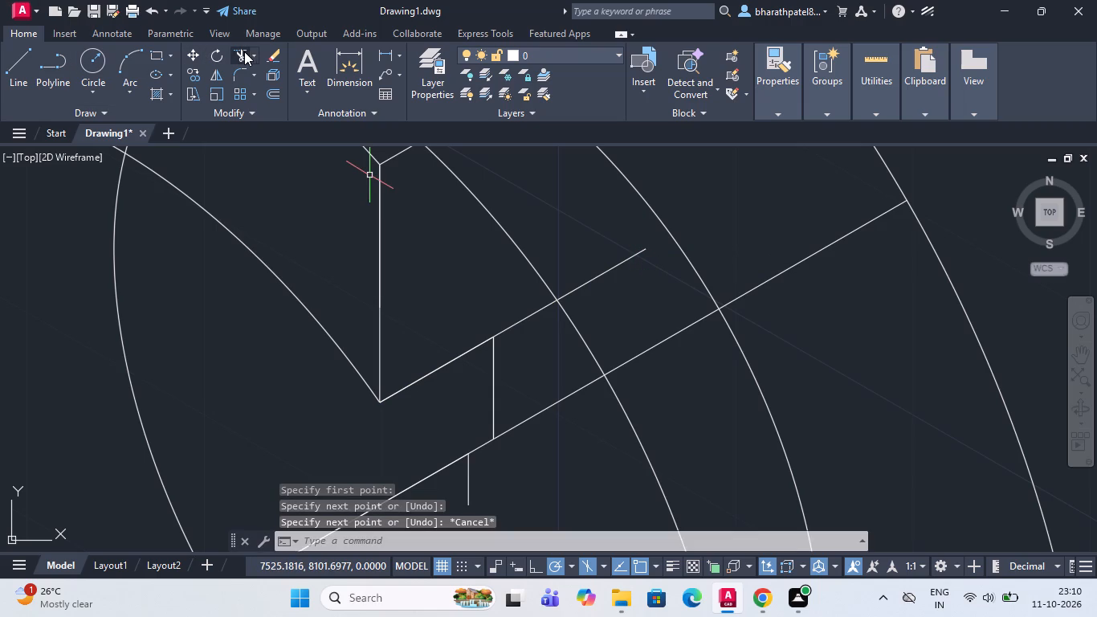
Trim the end of the new slanted line that extends beyond the radius 25 isocircle.
{"action": "left_click", "coordinate": [242, 49]}
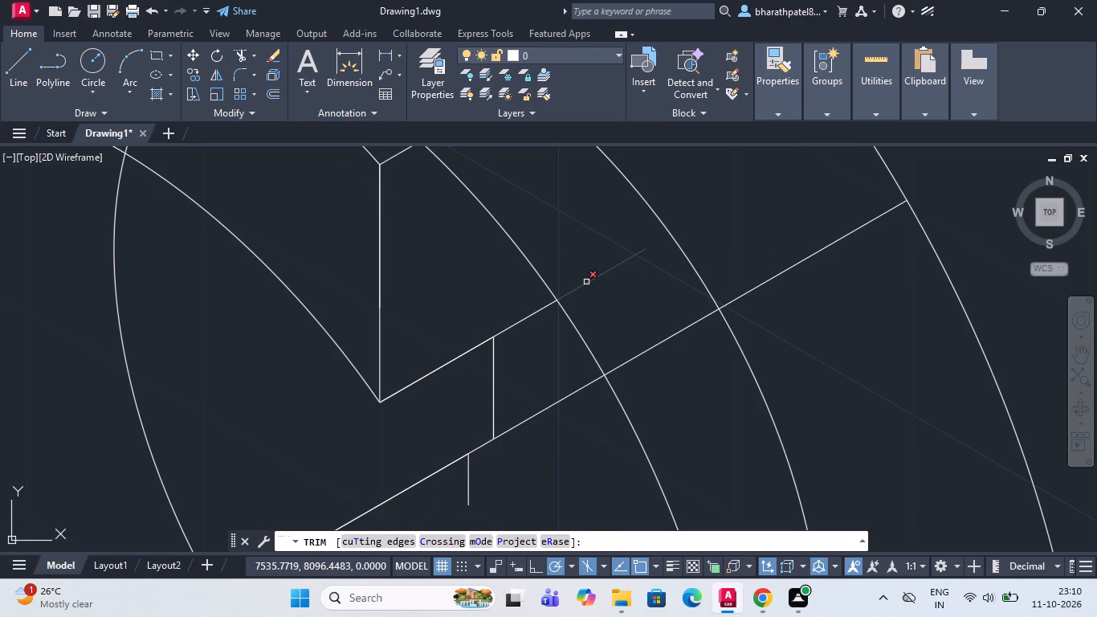
{"action": "left_click", "coordinate": [586, 280]}
Draw a vertical line down from the slanted line's end on the radius 25 isocircle, crossing the slanted centre line.
{"action": "scroll", "coordinate": [585, 279], "scroll_direction": "down", "scroll_amount": 3}
{"action": "scroll", "coordinate": [655, 288], "scroll_direction": "up", "scroll_amount": 2}
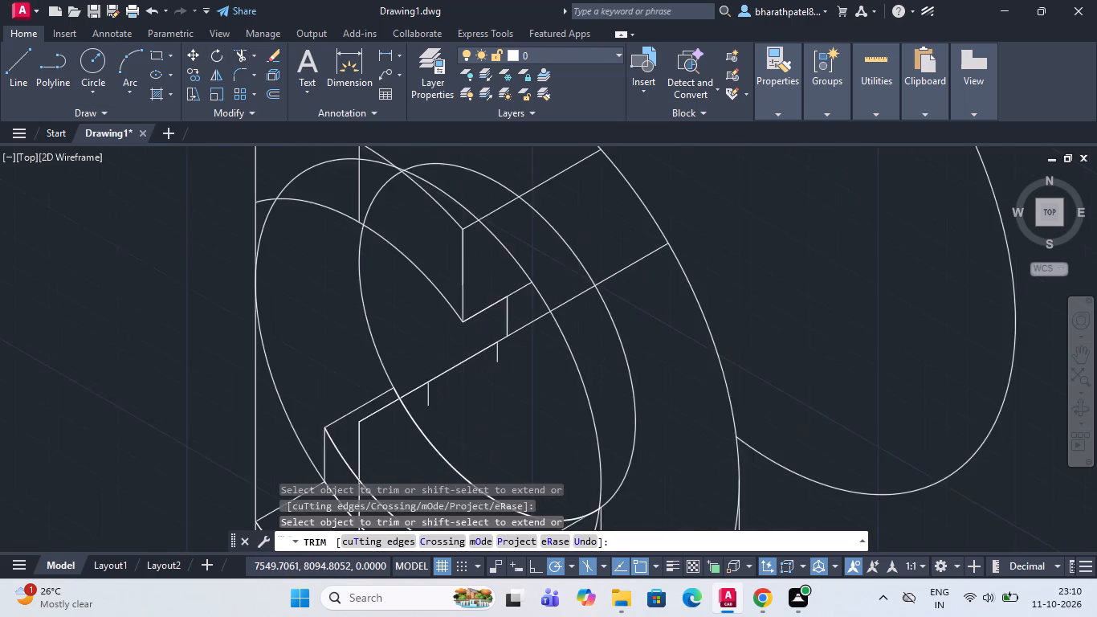
{"action": "left_click", "coordinate": [10, 64]}
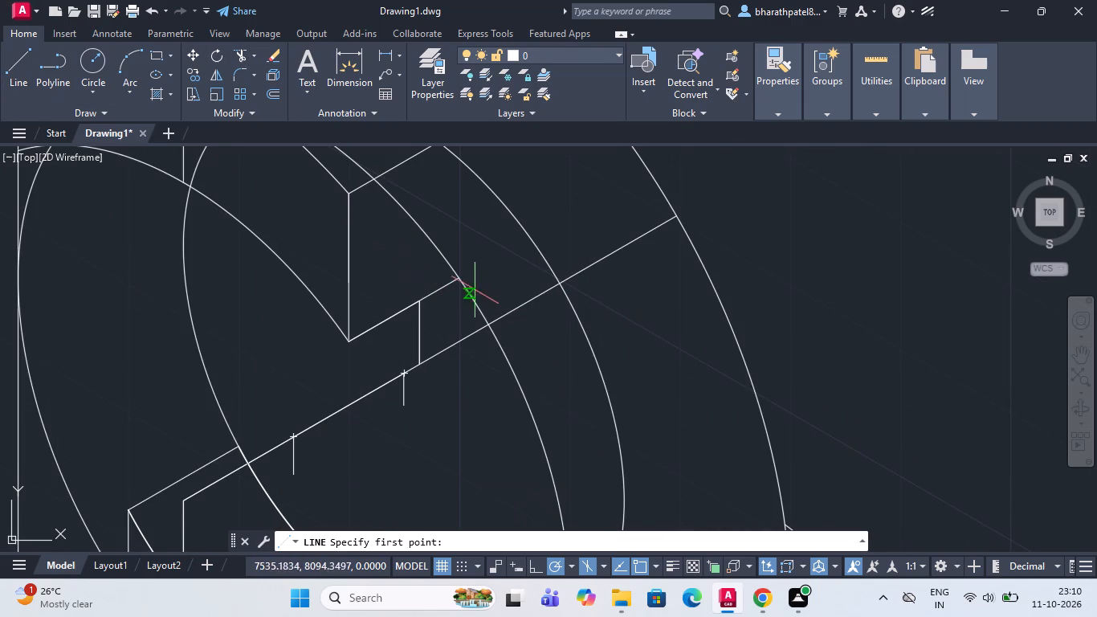
{"action": "left_click", "coordinate": [455, 276]}
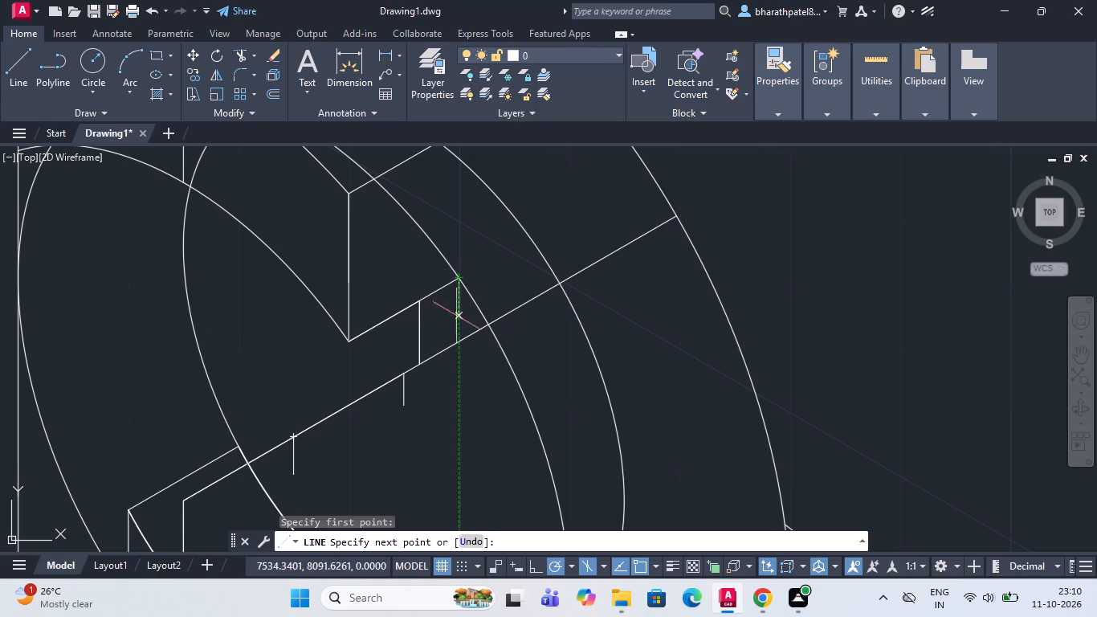
{"action": "left_click", "coordinate": [460, 447]}
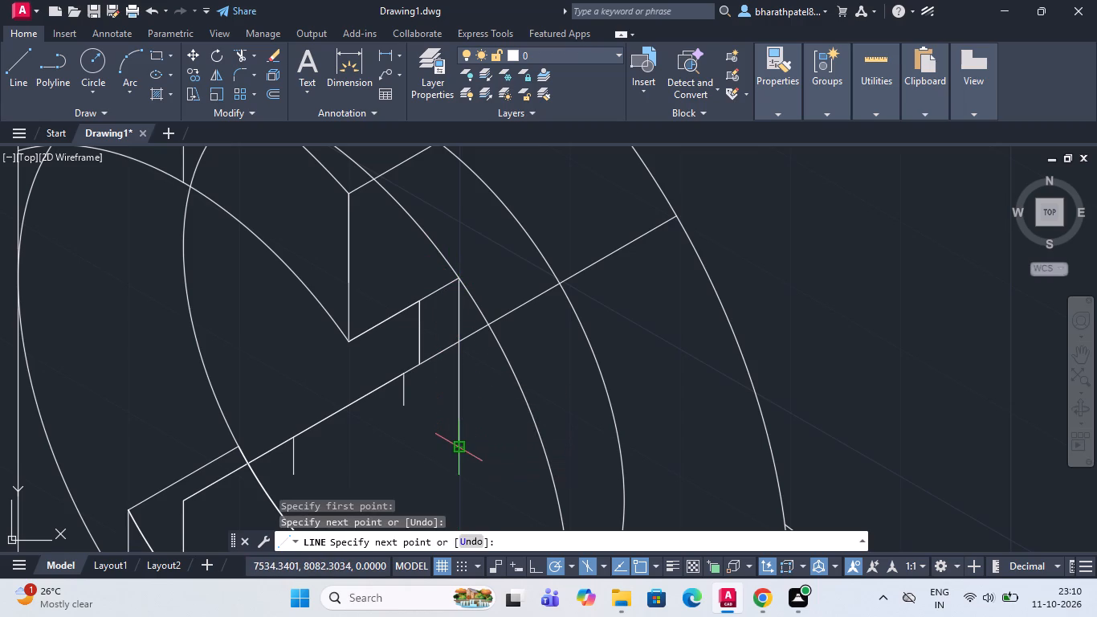
{"action": "key", "text": "Escape"}
Trim the radius 25 isocircle from the slanted centre line down to the short vertical edge at the end of the lower curved step.
{"action": "scroll", "coordinate": [458, 440], "scroll_direction": "down", "scroll_amount": 3}
{"action": "scroll", "coordinate": [487, 467], "scroll_direction": "up", "scroll_amount": 3}
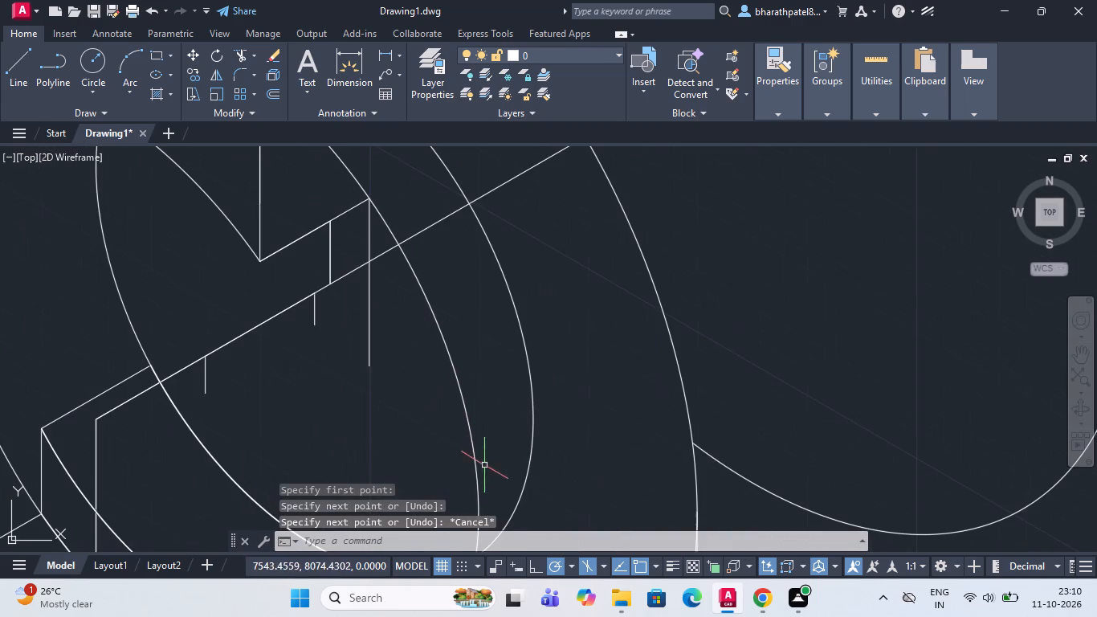
{"action": "left_click", "coordinate": [239, 51]}
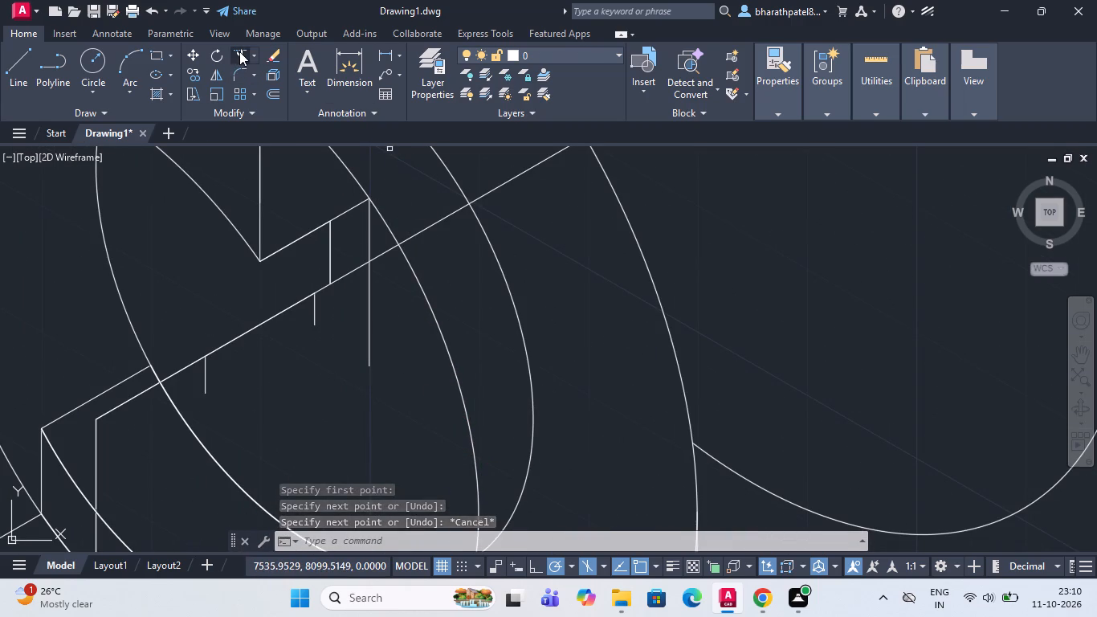
{"action": "left_click", "coordinate": [442, 337]}
{"action": "scroll", "coordinate": [442, 337], "scroll_direction": "down", "scroll_amount": 2}
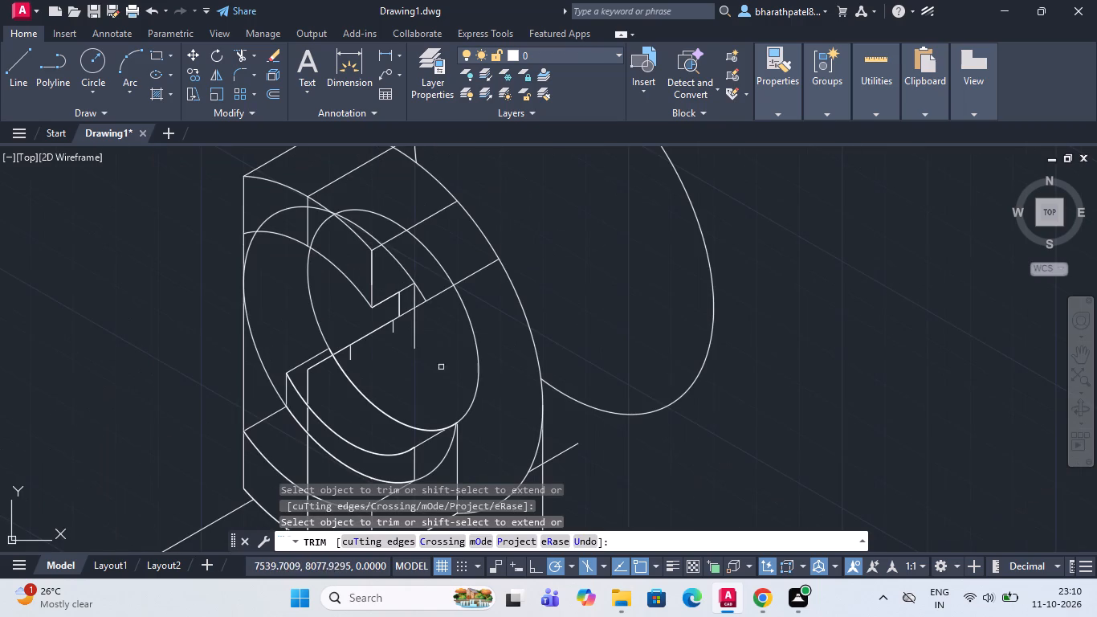
{"action": "left_click", "coordinate": [410, 424]}
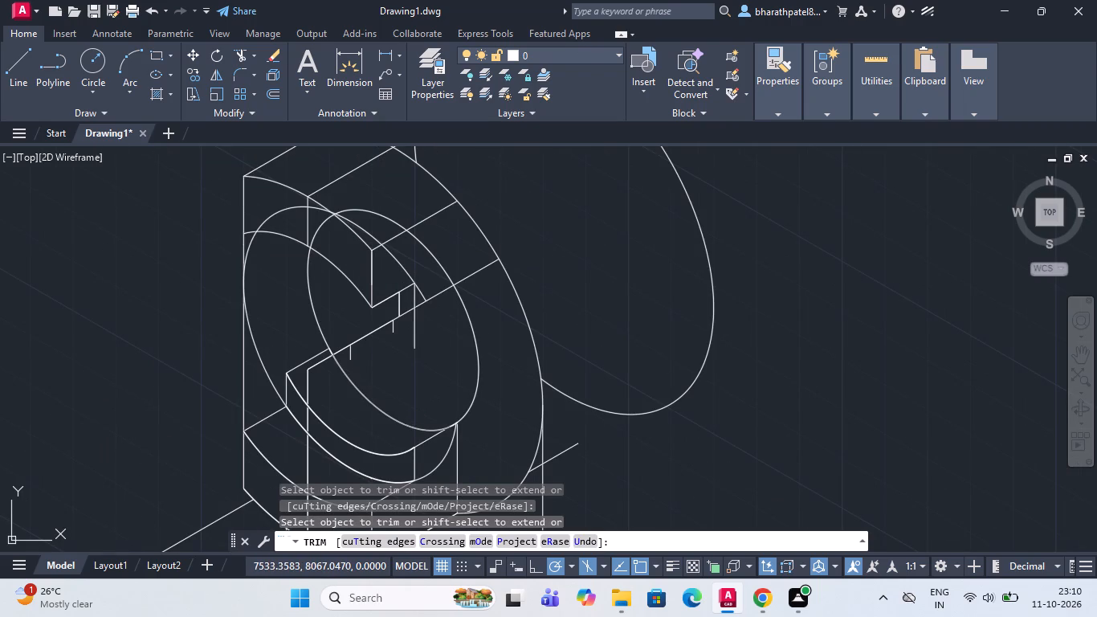
{"action": "left_click", "coordinate": [409, 424]}
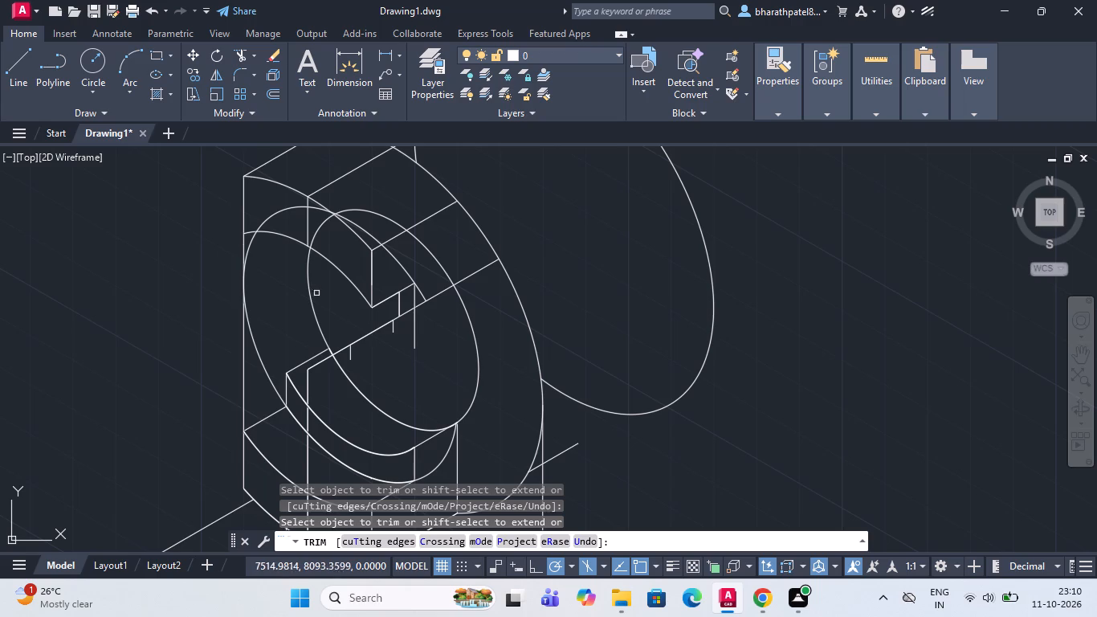
{"action": "scroll", "coordinate": [413, 334], "scroll_direction": "down", "scroll_amount": 1}
{"action": "scroll", "coordinate": [420, 444], "scroll_direction": "up", "scroll_amount": 3}
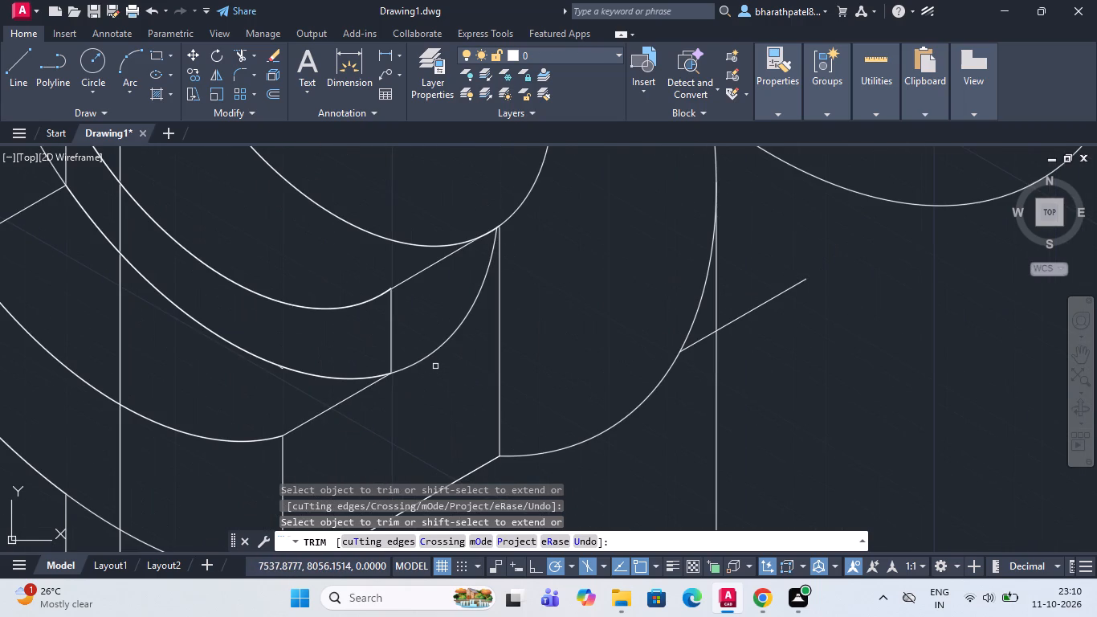
{"action": "left_click", "coordinate": [430, 350]}
Trim the radius 25 isocircle's piece behind the front top arc and the radius 20 isocircle's portion left of the notch.
{"action": "scroll", "coordinate": [430, 353], "scroll_direction": "down", "scroll_amount": 3}
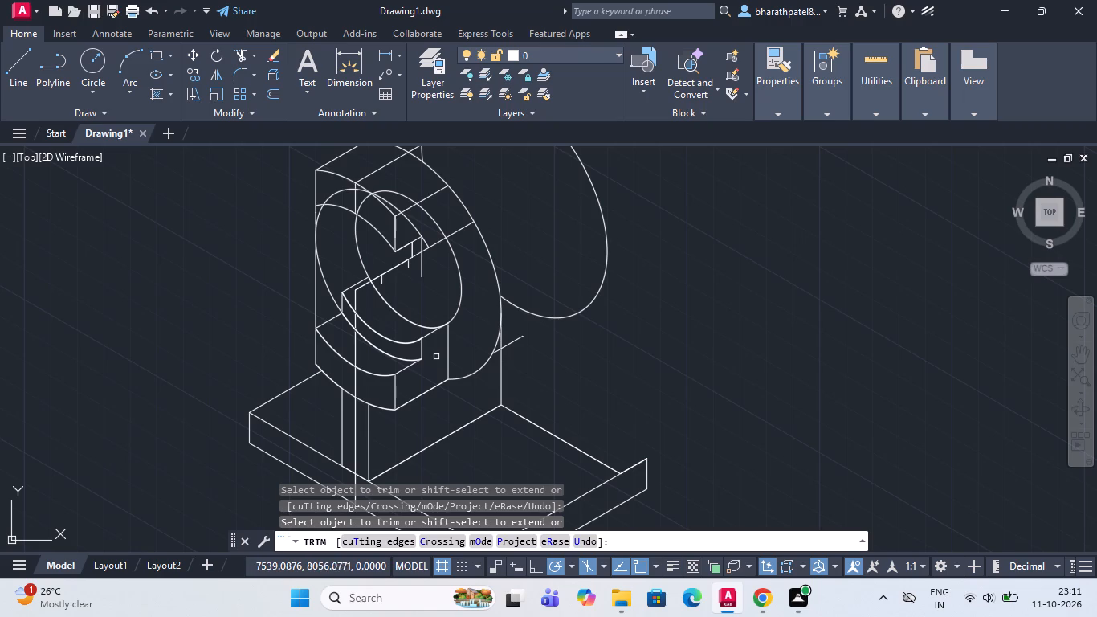
{"action": "scroll", "coordinate": [427, 294], "scroll_direction": "up", "scroll_amount": 1}
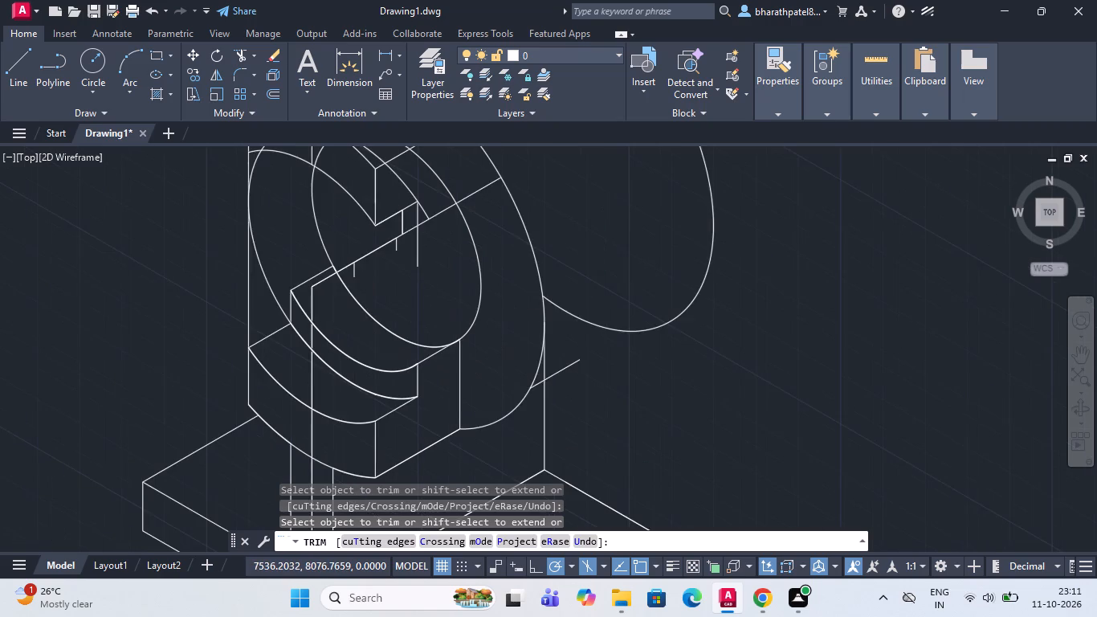
{"action": "scroll", "coordinate": [427, 294], "scroll_direction": "down", "scroll_amount": 1}
{"action": "scroll", "coordinate": [425, 270], "scroll_direction": "up", "scroll_amount": 1}
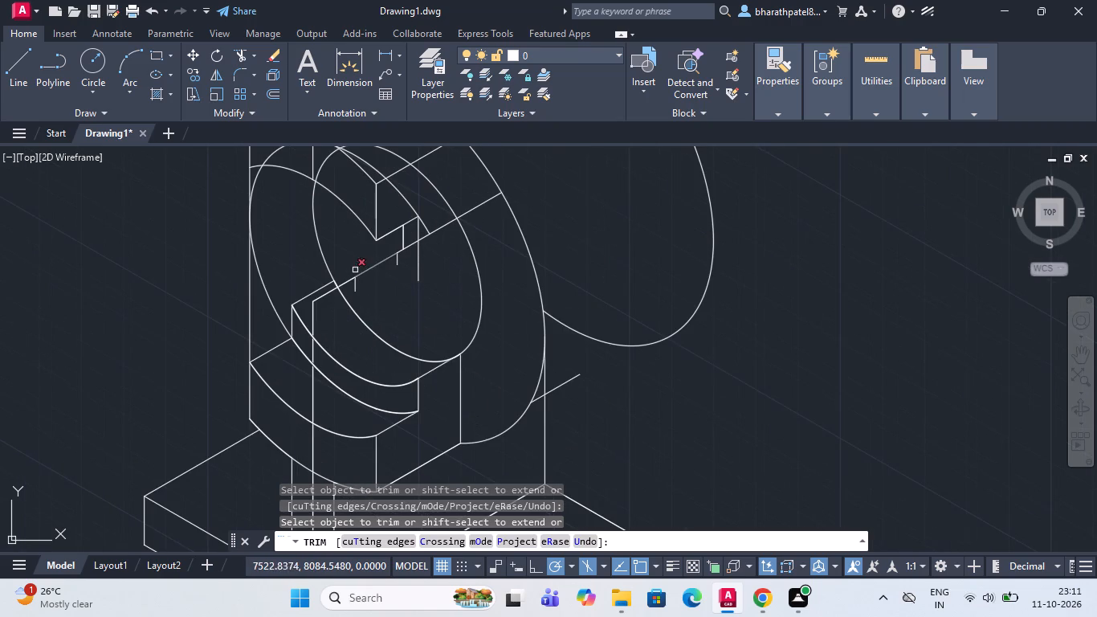
{"action": "scroll", "coordinate": [382, 231], "scroll_direction": "down", "scroll_amount": 1}
{"action": "scroll", "coordinate": [369, 186], "scroll_direction": "up", "scroll_amount": 1}
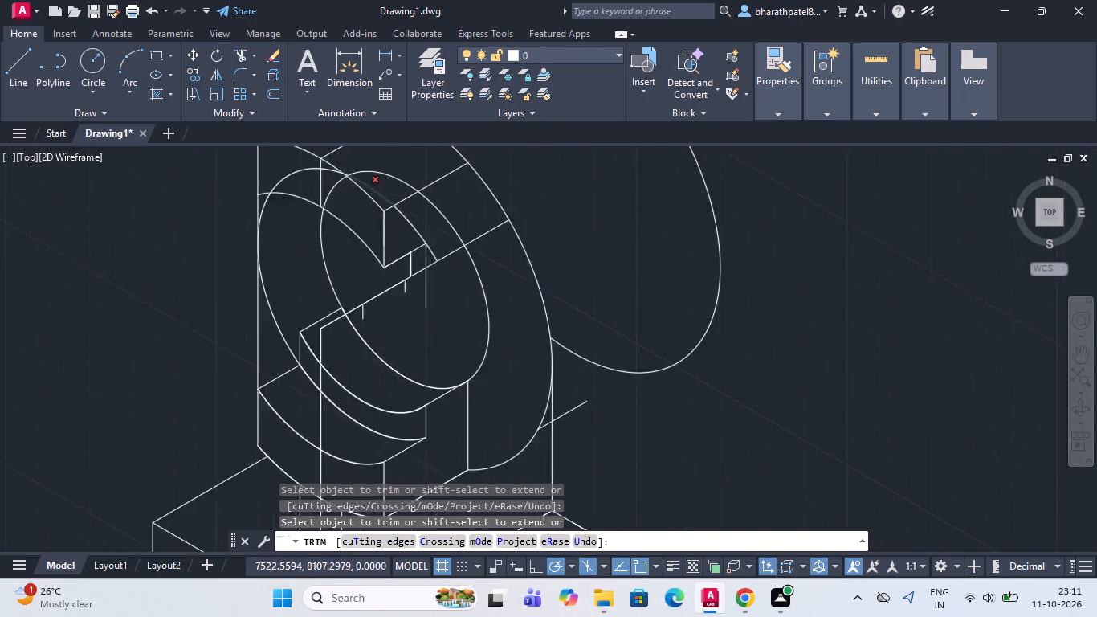
{"action": "scroll", "coordinate": [369, 186], "scroll_direction": "up", "scroll_amount": 2}
{"action": "left_click", "coordinate": [385, 197]}
{"action": "scroll", "coordinate": [385, 196], "scroll_direction": "down", "scroll_amount": 2}
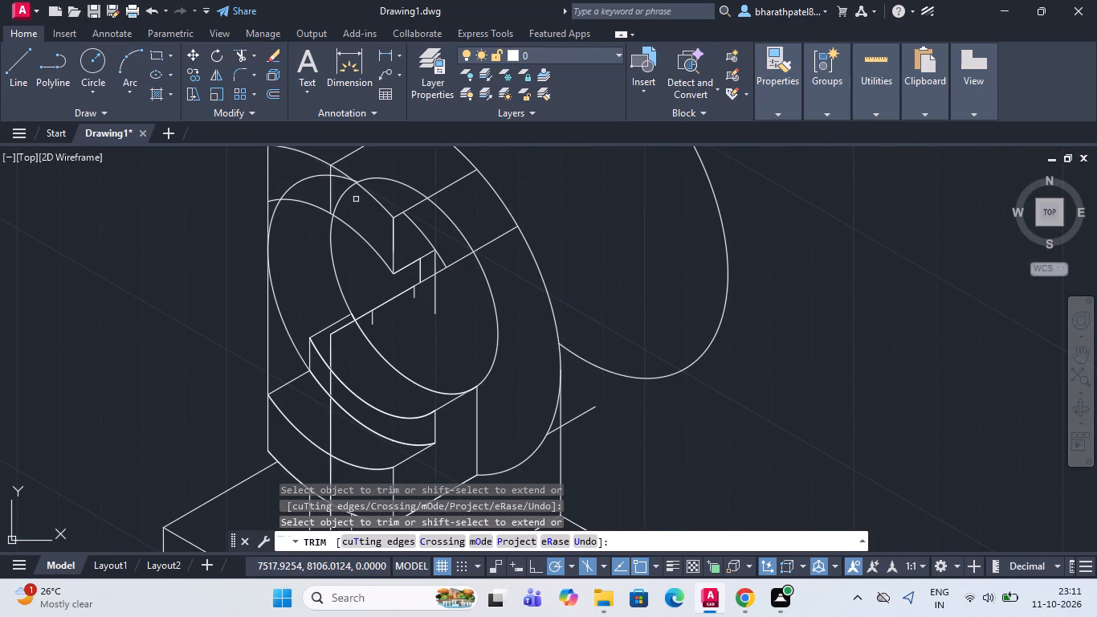
{"action": "left_click", "coordinate": [338, 199]}
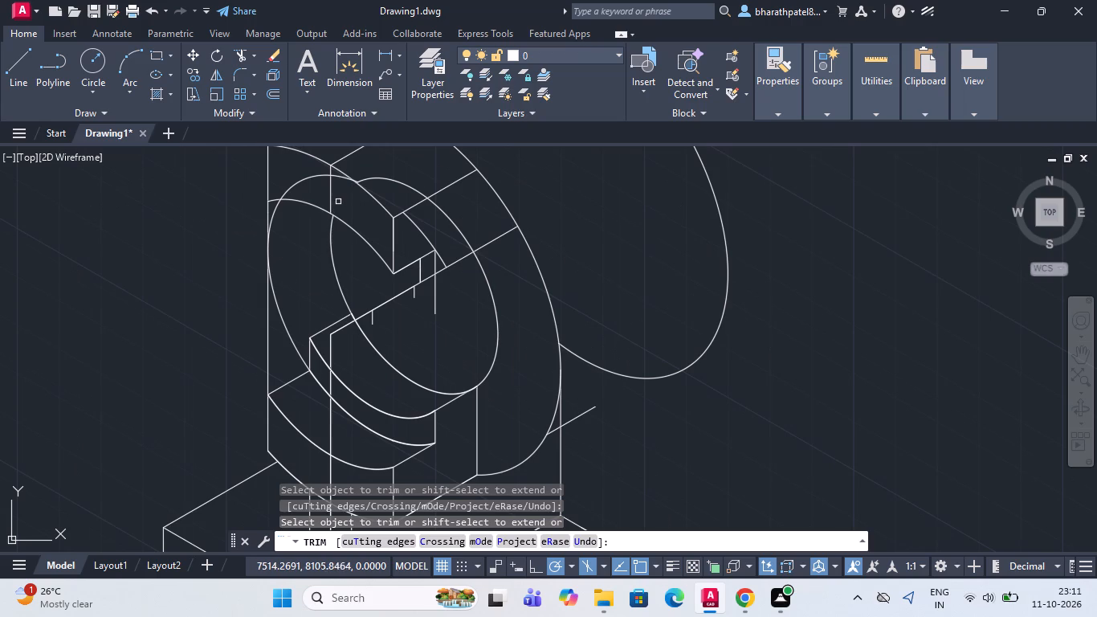
{"action": "left_click", "coordinate": [336, 265]}
Trim away the short vertical line joining the notch's slanted lower edge to the slanted centre line.
{"action": "scroll", "coordinate": [337, 266], "scroll_direction": "down", "scroll_amount": 1}
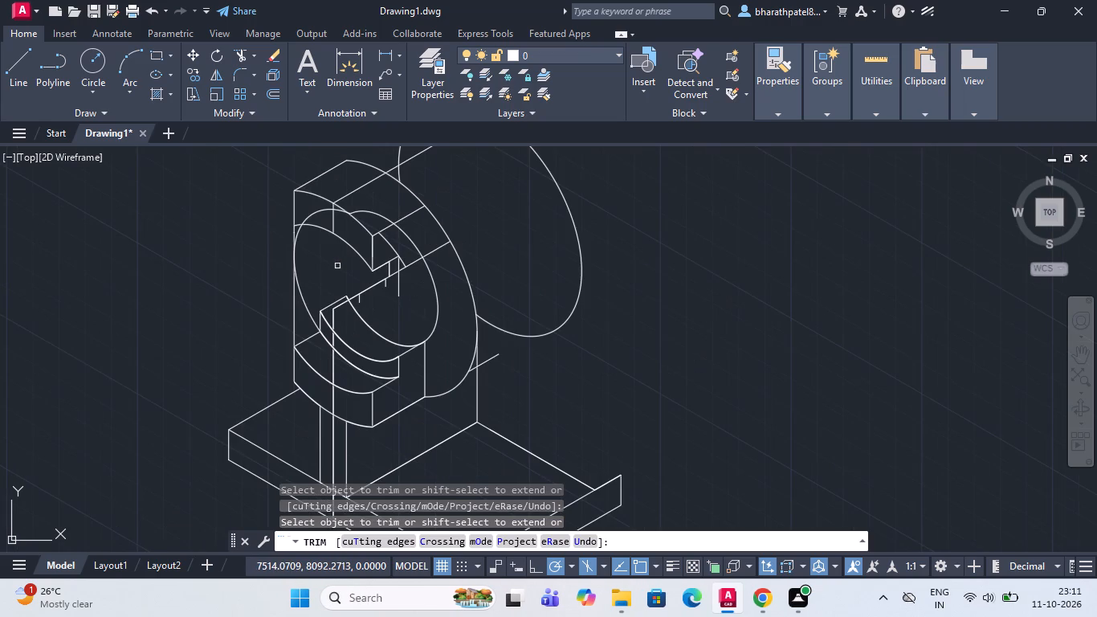
{"action": "scroll", "coordinate": [415, 276], "scroll_direction": "up", "scroll_amount": 3}
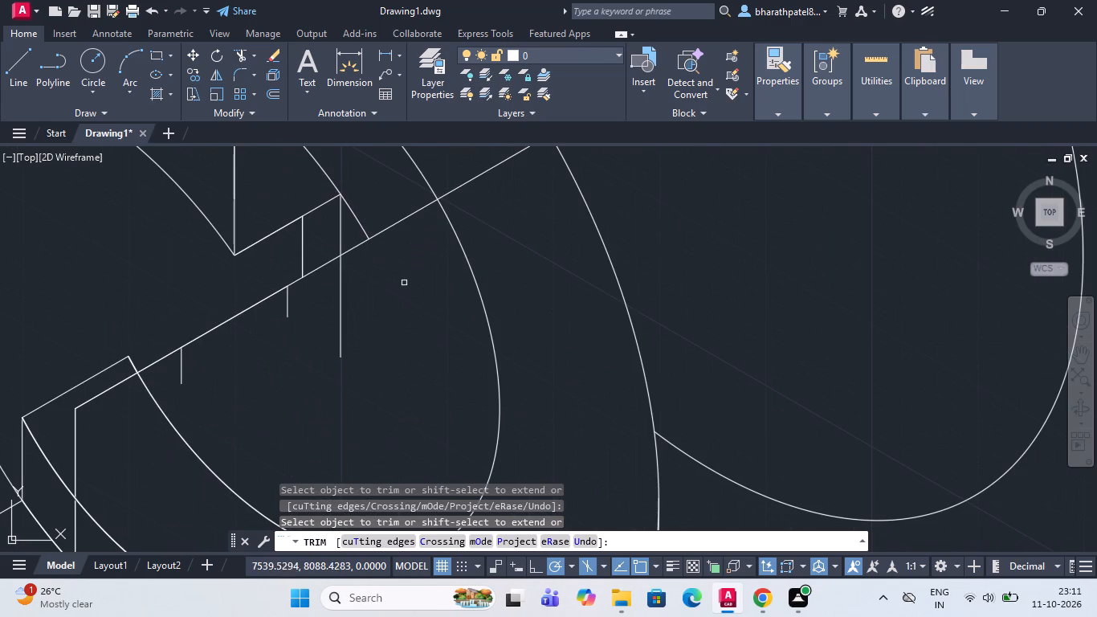
{"action": "left_click", "coordinate": [304, 252]}
{"action": "left_click", "coordinate": [303, 250]}
{"action": "scroll", "coordinate": [303, 251], "scroll_direction": "down", "scroll_amount": 1}
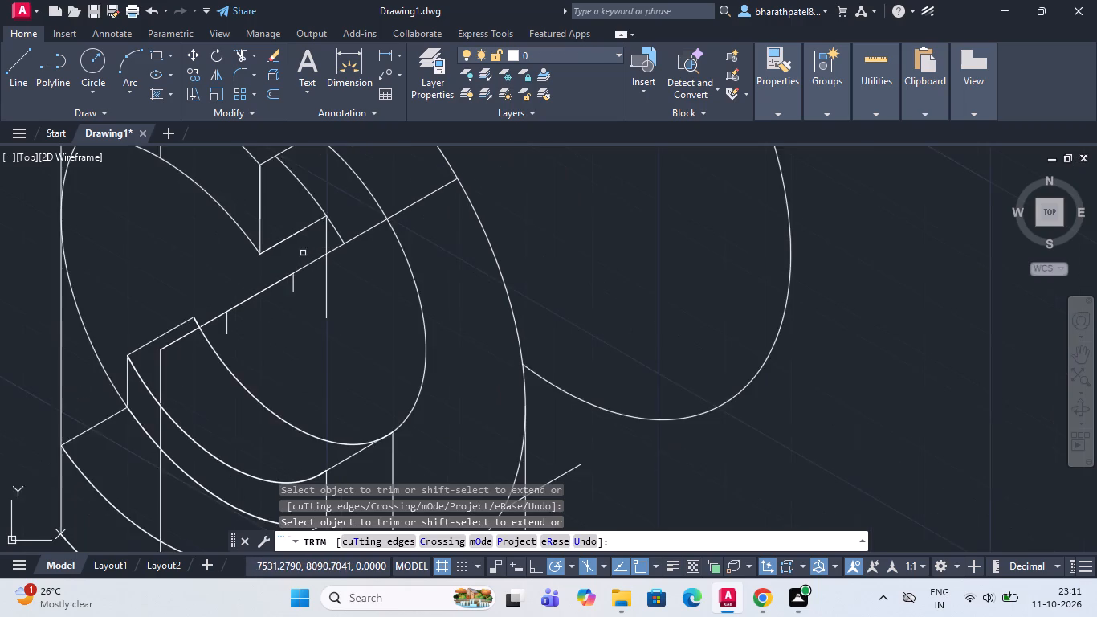
Trim the radius 25 isocircle's remaining arc beside the notch and the radius 20 isocircle's top piece above the notch's slanted upper edge.
{"action": "scroll", "coordinate": [303, 253], "scroll_direction": "down", "scroll_amount": 1}
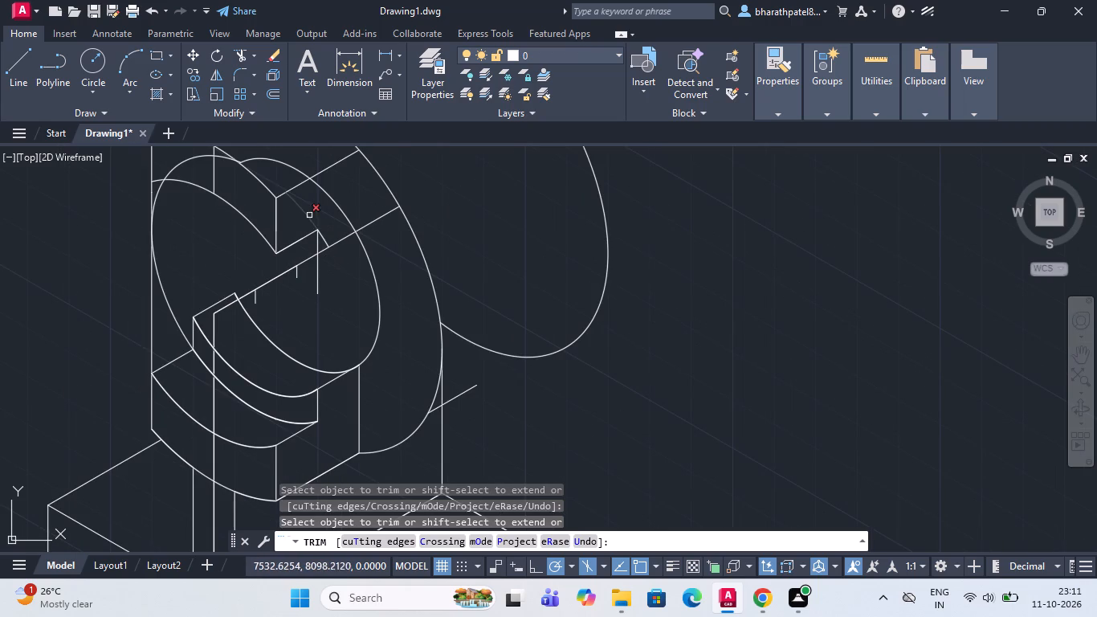
{"action": "left_click", "coordinate": [309, 215]}
{"action": "left_click", "coordinate": [324, 236]}
{"action": "scroll", "coordinate": [324, 237], "scroll_direction": "down", "scroll_amount": 1}
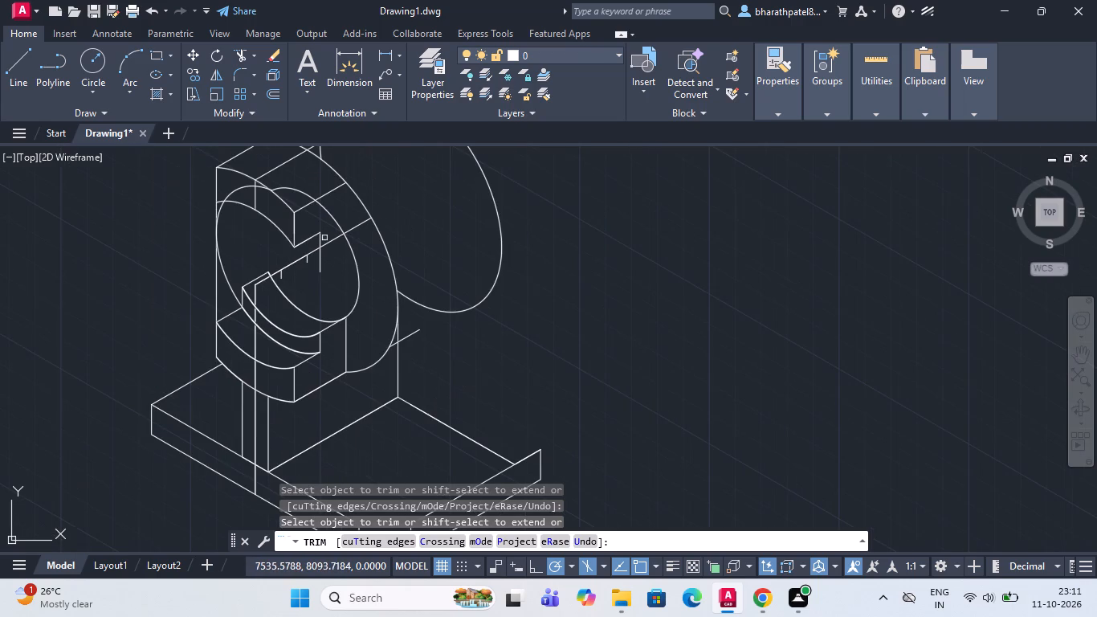
{"action": "scroll", "coordinate": [327, 227], "scroll_direction": "up", "scroll_amount": 1}
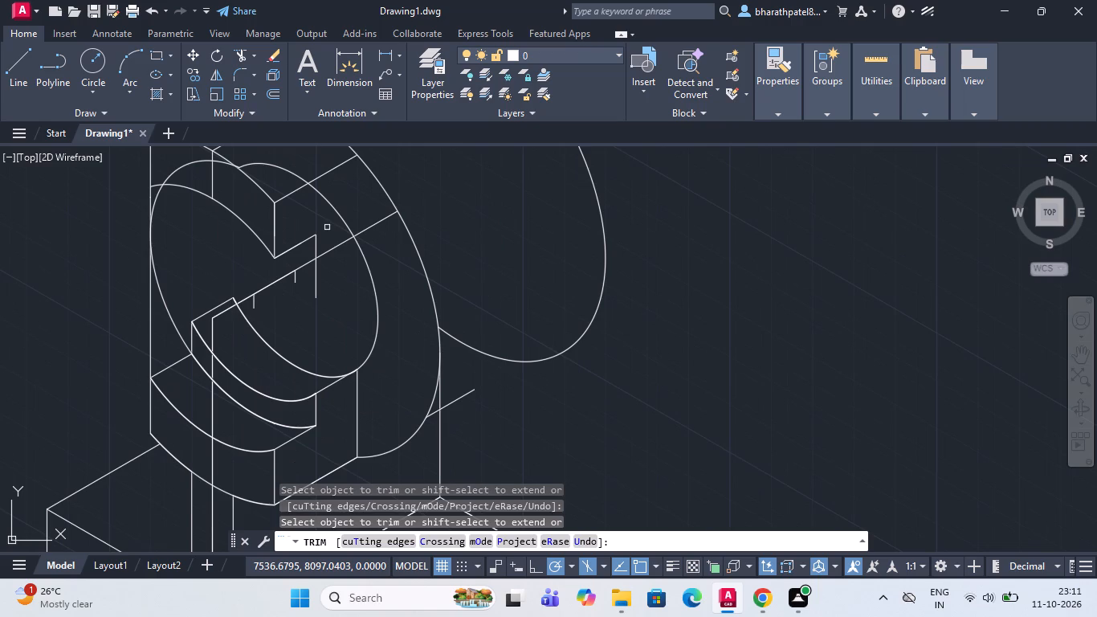
{"action": "left_click", "coordinate": [280, 171]}
{"action": "left_click", "coordinate": [287, 156]}
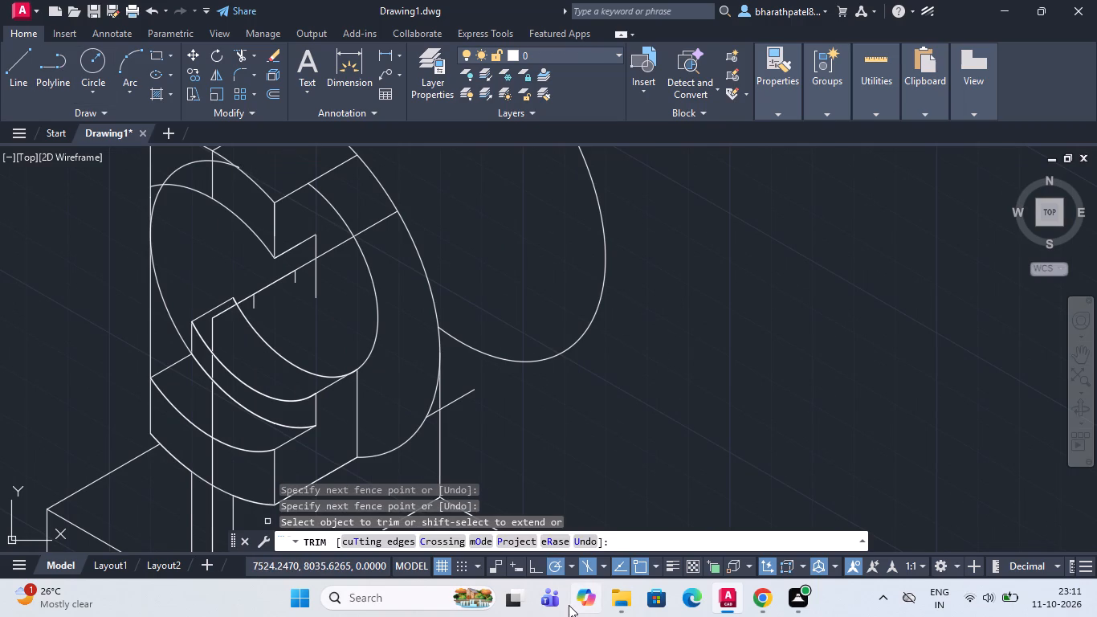
{"action": "key", "text": "Escape"}
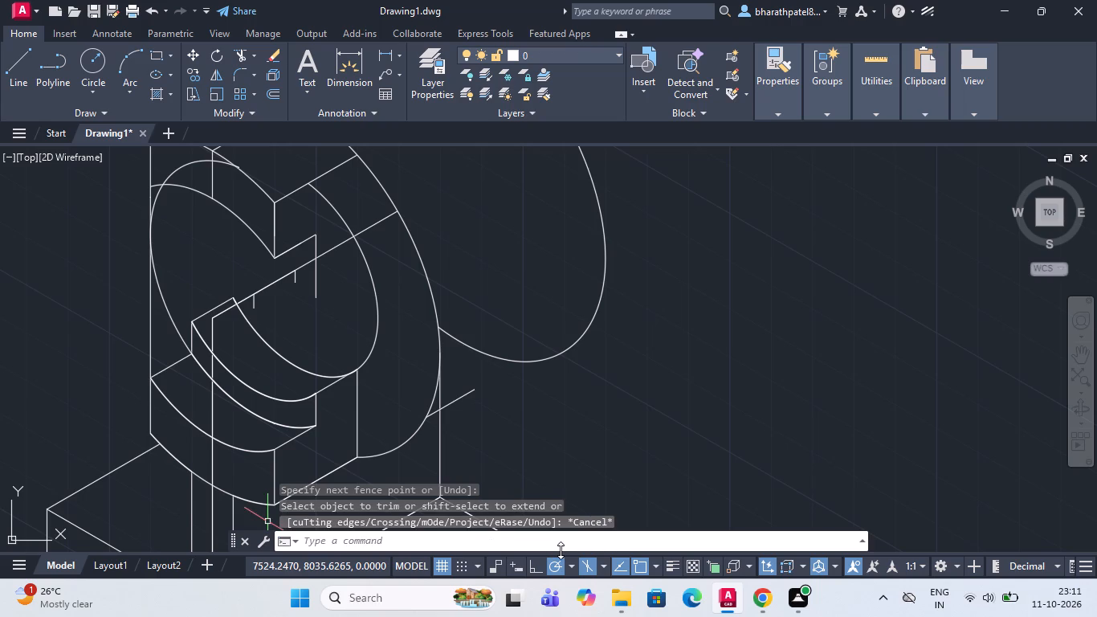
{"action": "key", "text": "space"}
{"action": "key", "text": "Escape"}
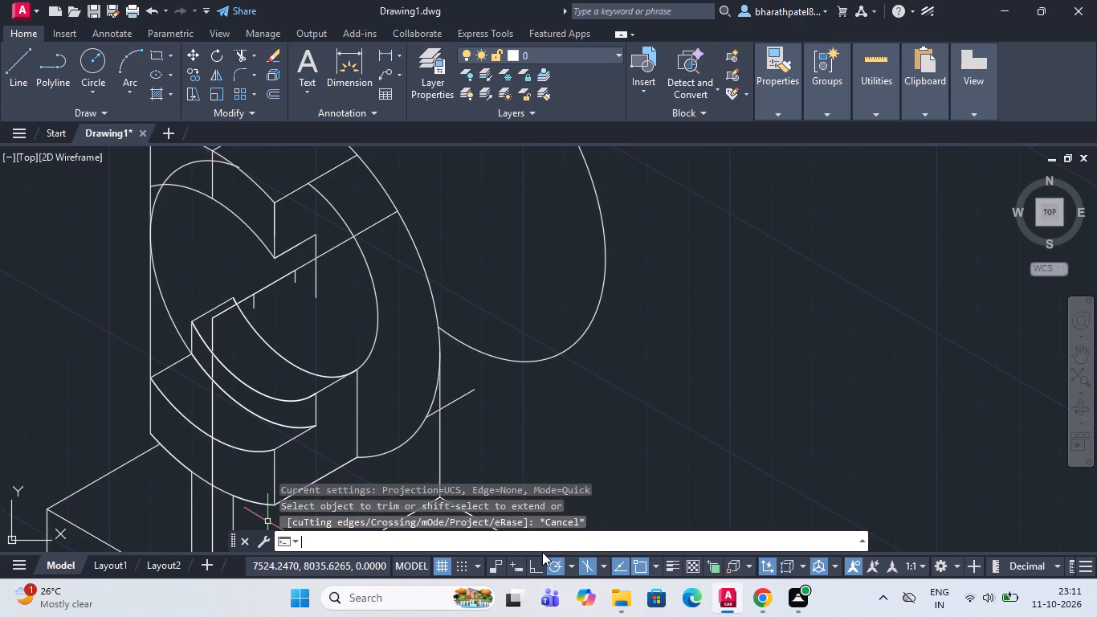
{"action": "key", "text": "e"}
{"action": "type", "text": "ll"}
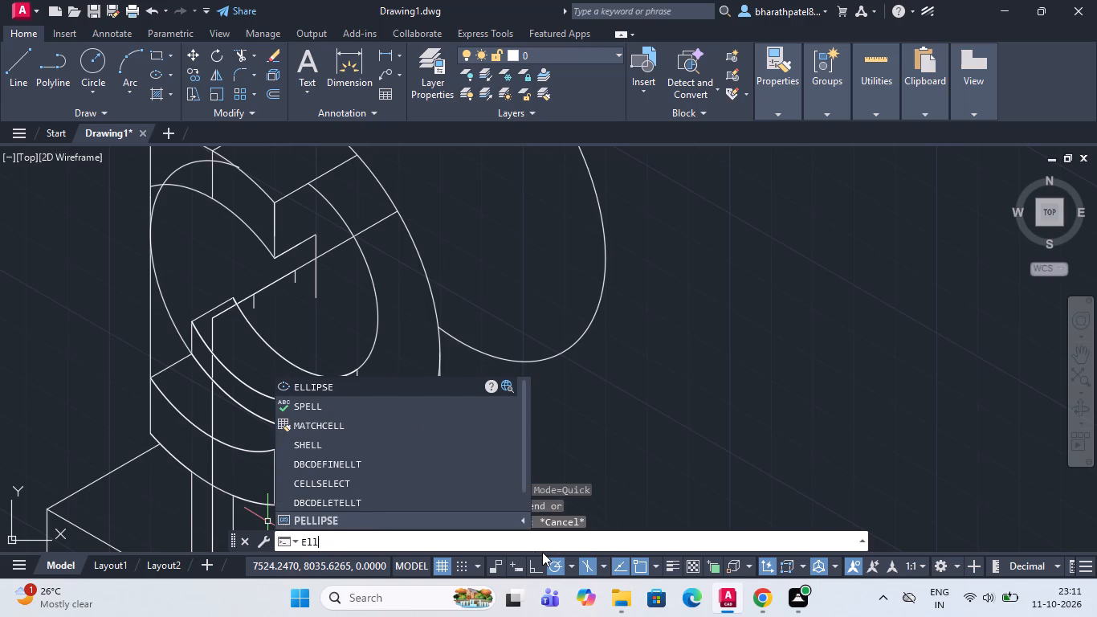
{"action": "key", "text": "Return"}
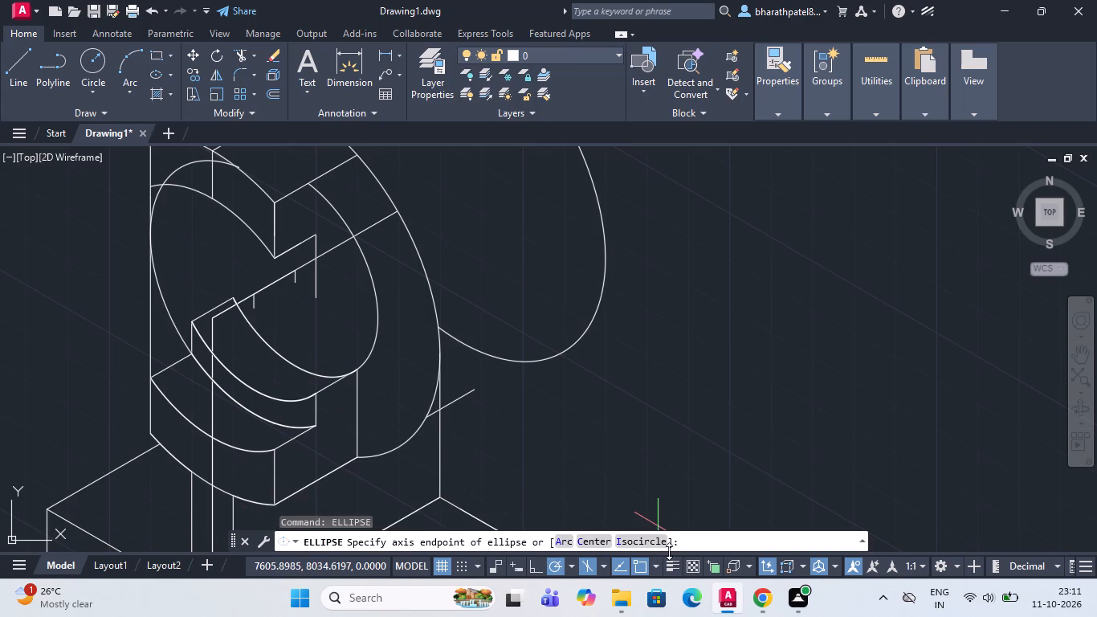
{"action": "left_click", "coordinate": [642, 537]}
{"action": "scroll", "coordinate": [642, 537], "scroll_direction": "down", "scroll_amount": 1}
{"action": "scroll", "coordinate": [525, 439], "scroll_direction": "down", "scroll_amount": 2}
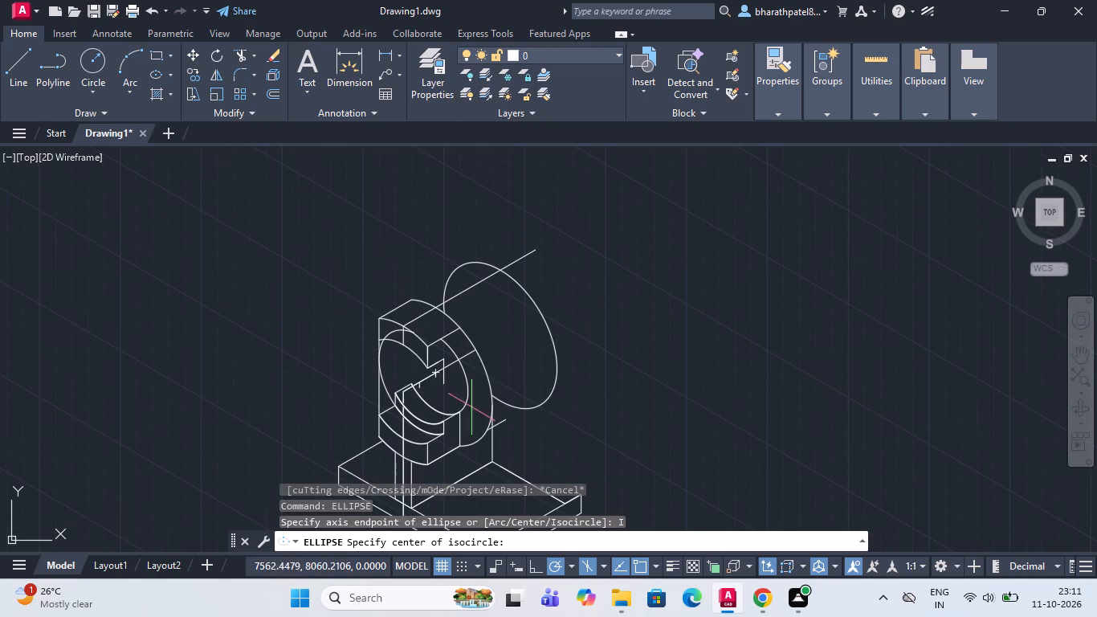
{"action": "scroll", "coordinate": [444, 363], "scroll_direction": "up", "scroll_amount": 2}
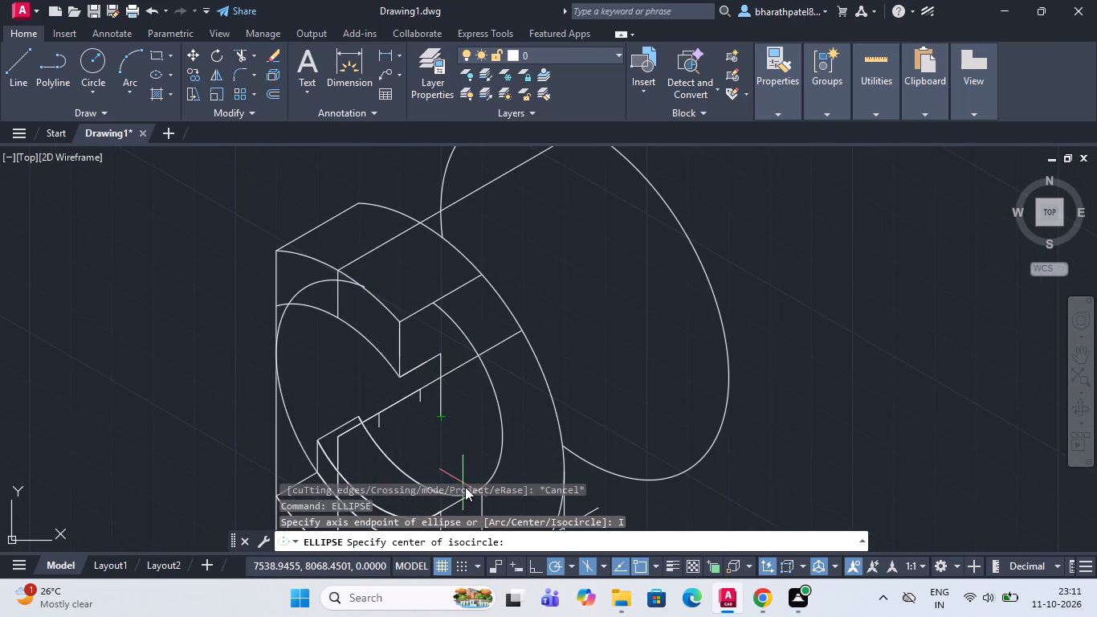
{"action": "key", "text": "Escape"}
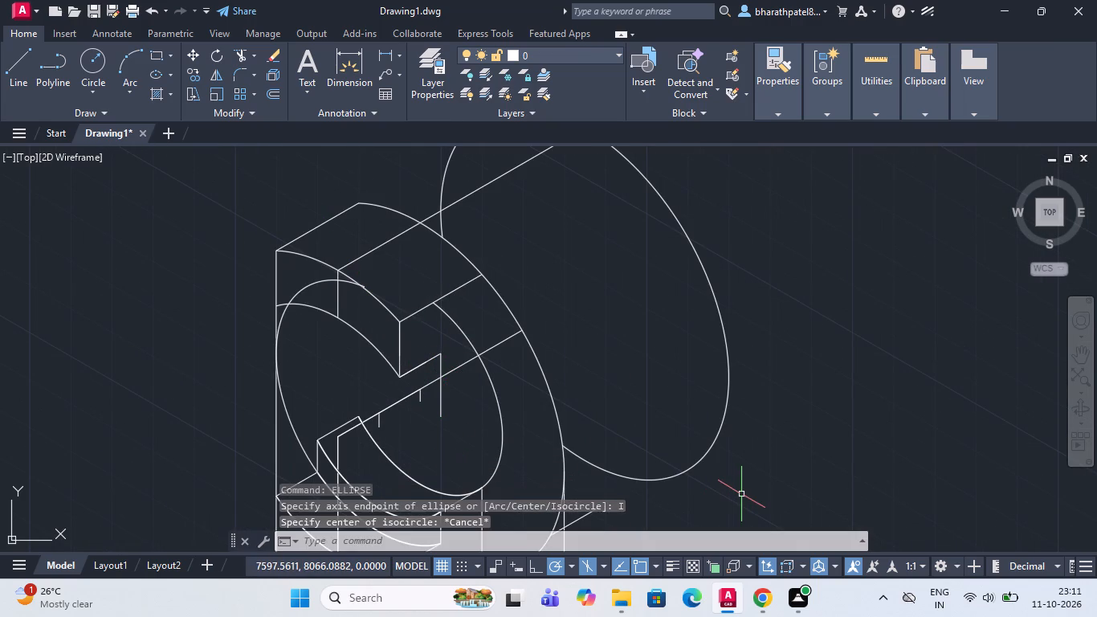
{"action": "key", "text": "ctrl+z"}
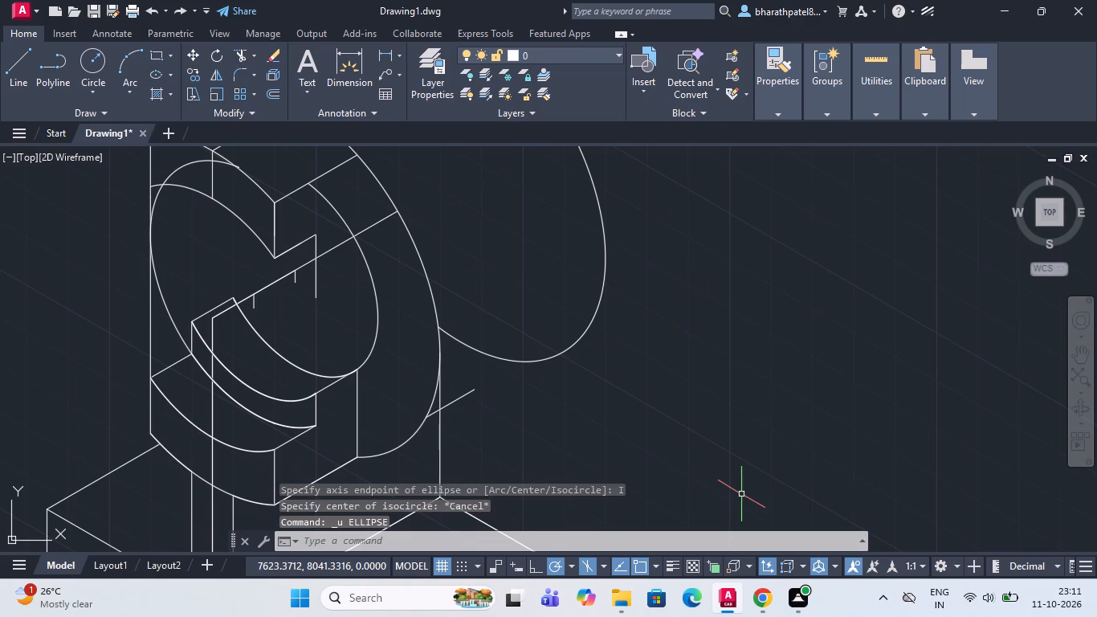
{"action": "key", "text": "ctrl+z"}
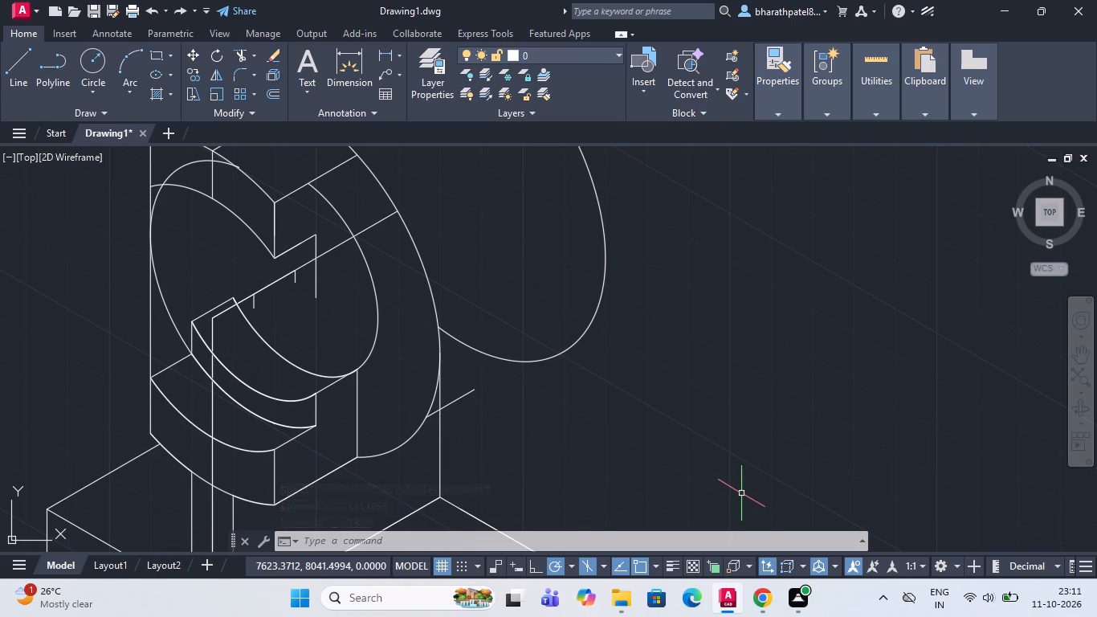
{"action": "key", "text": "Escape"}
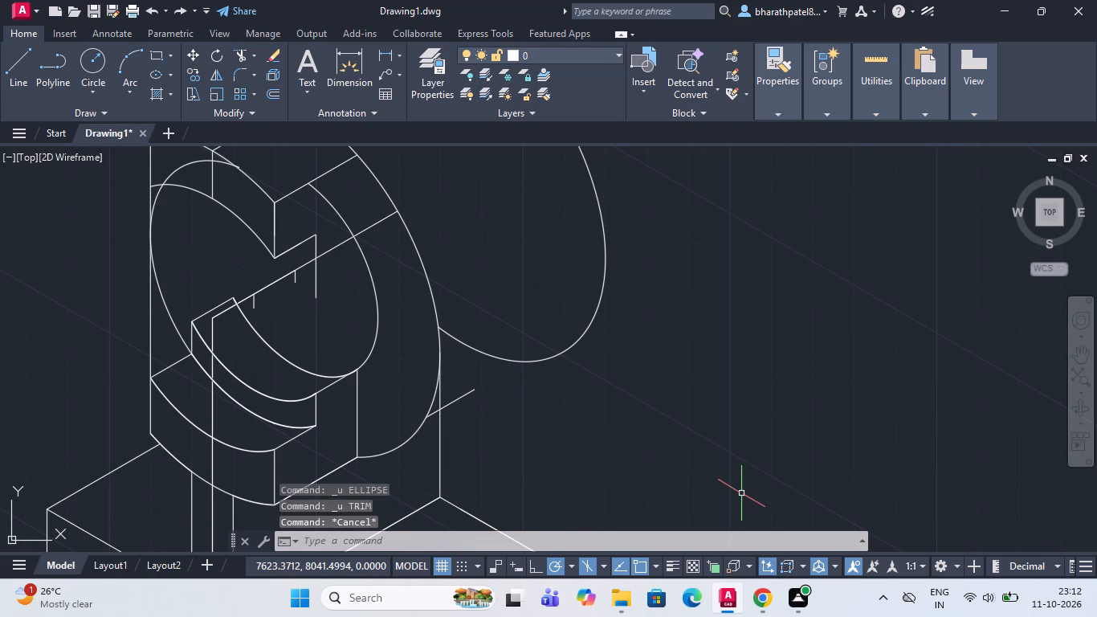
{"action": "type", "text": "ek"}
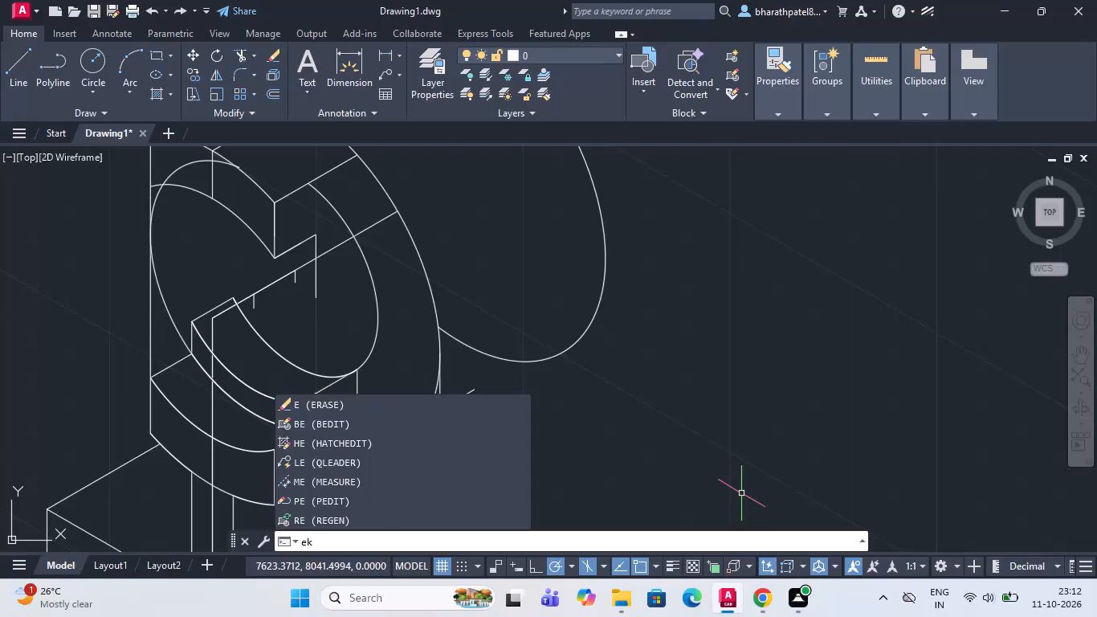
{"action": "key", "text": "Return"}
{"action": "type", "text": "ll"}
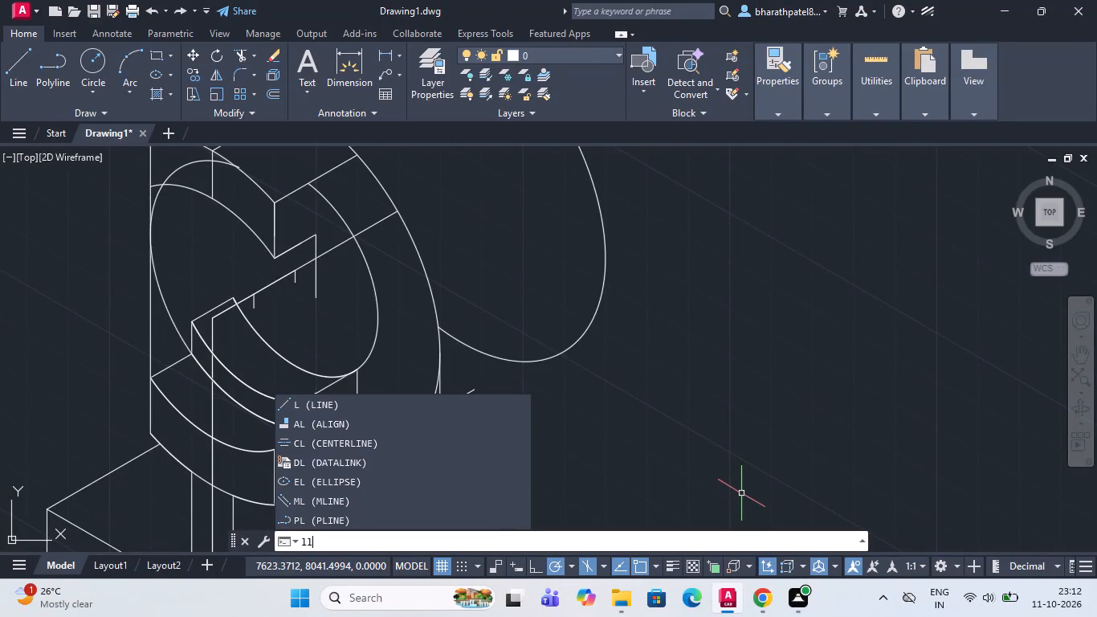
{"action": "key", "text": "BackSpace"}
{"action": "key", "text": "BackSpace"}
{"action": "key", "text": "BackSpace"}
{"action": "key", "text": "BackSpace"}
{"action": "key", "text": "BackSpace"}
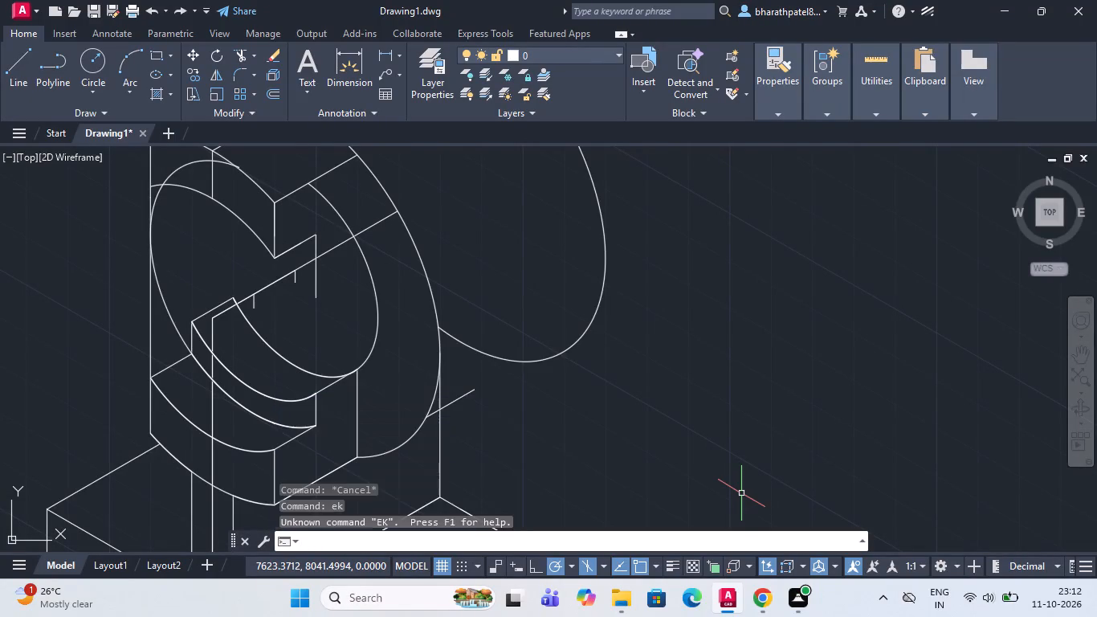
Draw a radius 20 isocircle centred on the slanted centre line at the upper of the two short vertical ticks.
{"action": "key", "text": "e"}
{"action": "type", "text": "ll"}
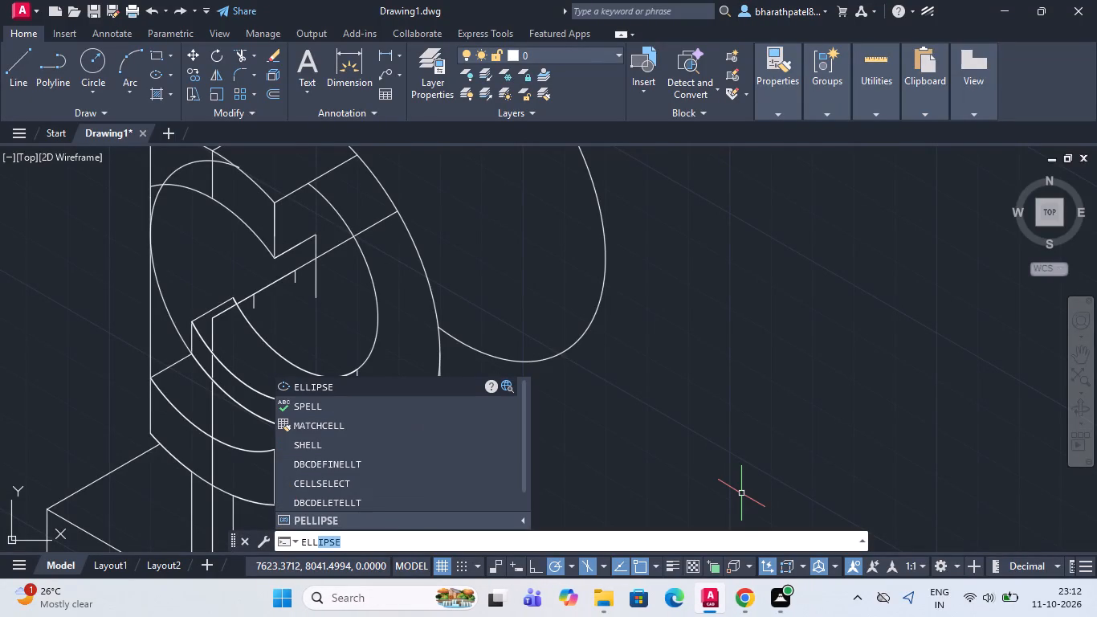
{"action": "key", "text": "Return"}
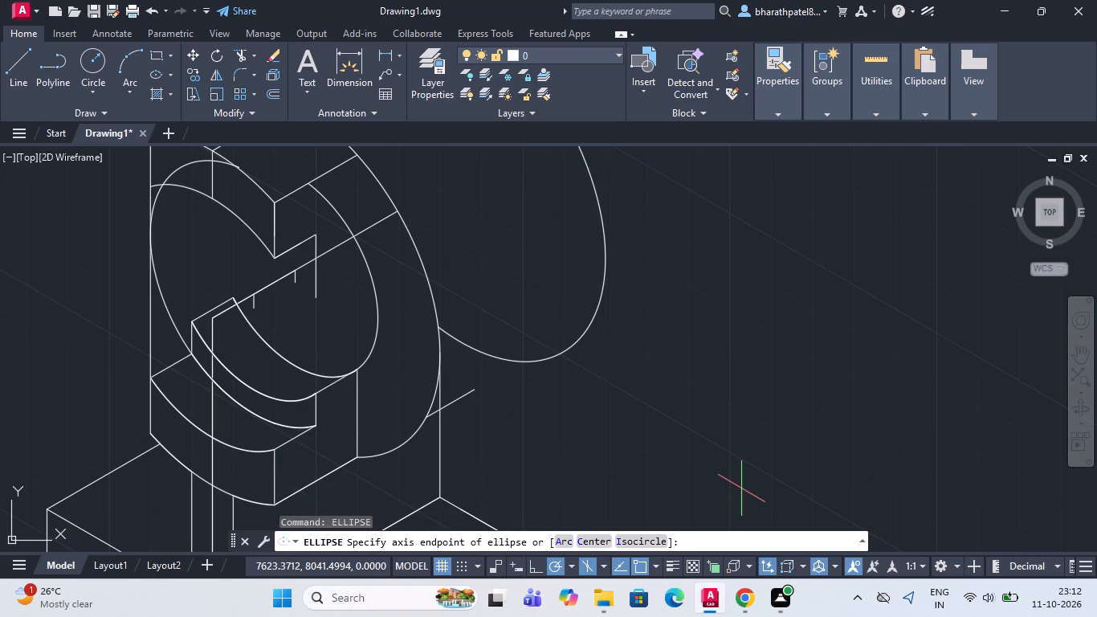
{"action": "left_click", "coordinate": [626, 537]}
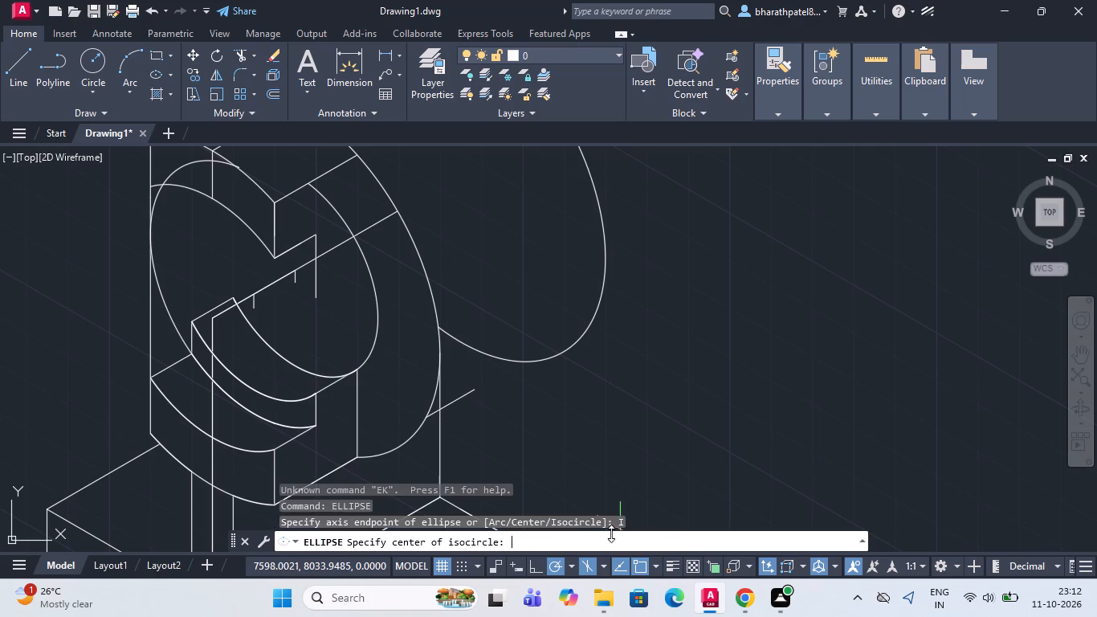
{"action": "left_click_drag", "start_coordinate": [293, 270], "coordinate": [307, 279]}
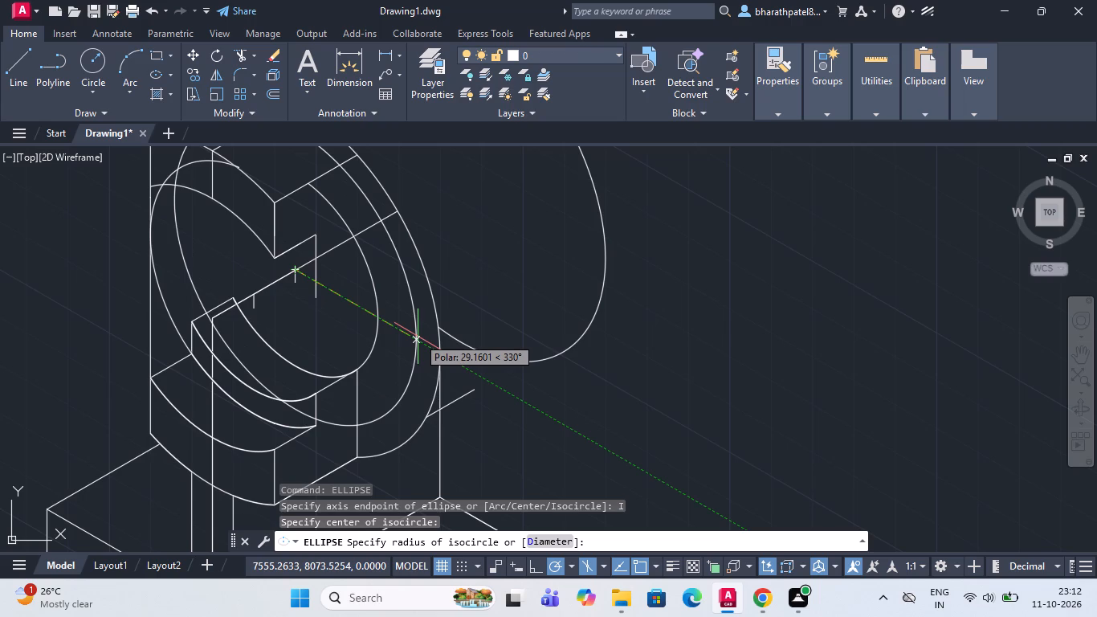
{"action": "type", "text": "20"}
{"action": "key", "text": "Return"}
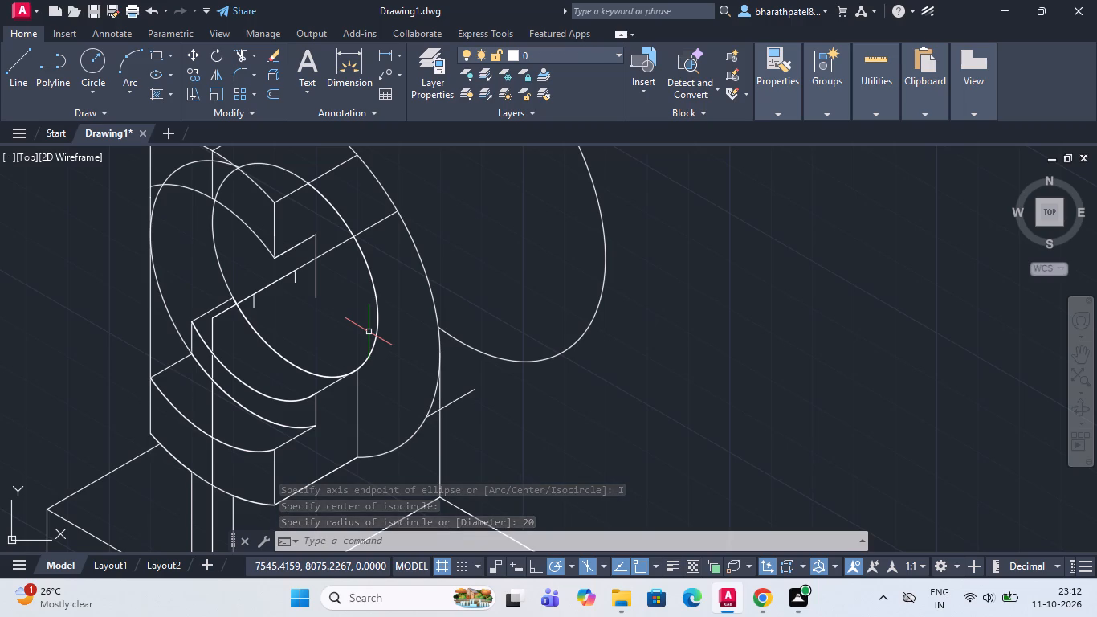
Draw another radius 20 isocircle centred on the slanted centre line at the lower short vertical tick.
{"action": "key", "text": "space"}
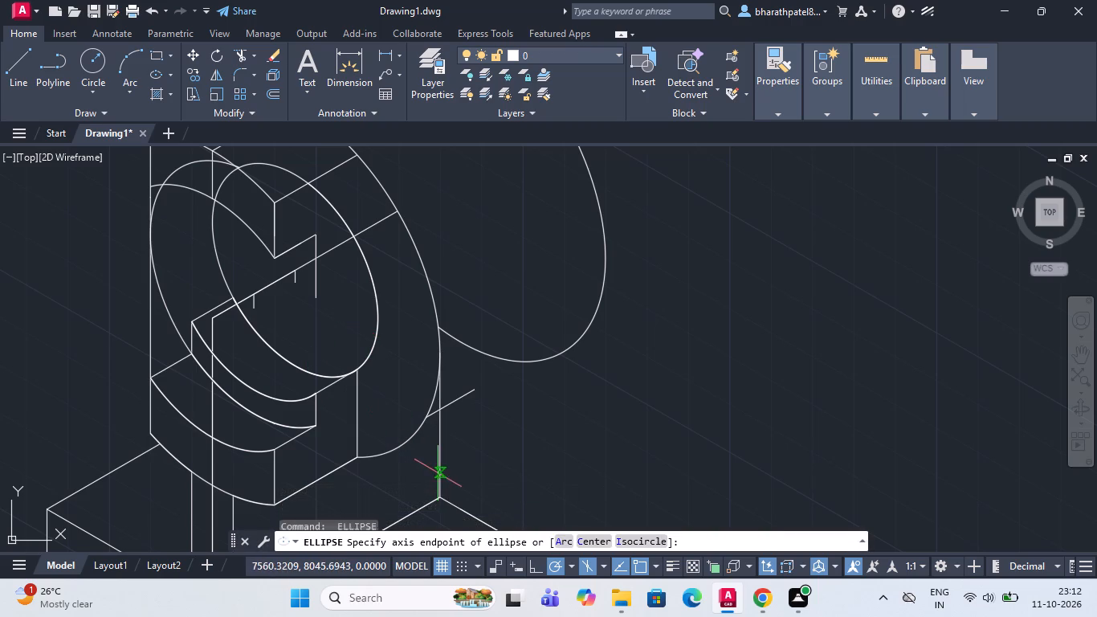
{"action": "left_click", "coordinate": [635, 540]}
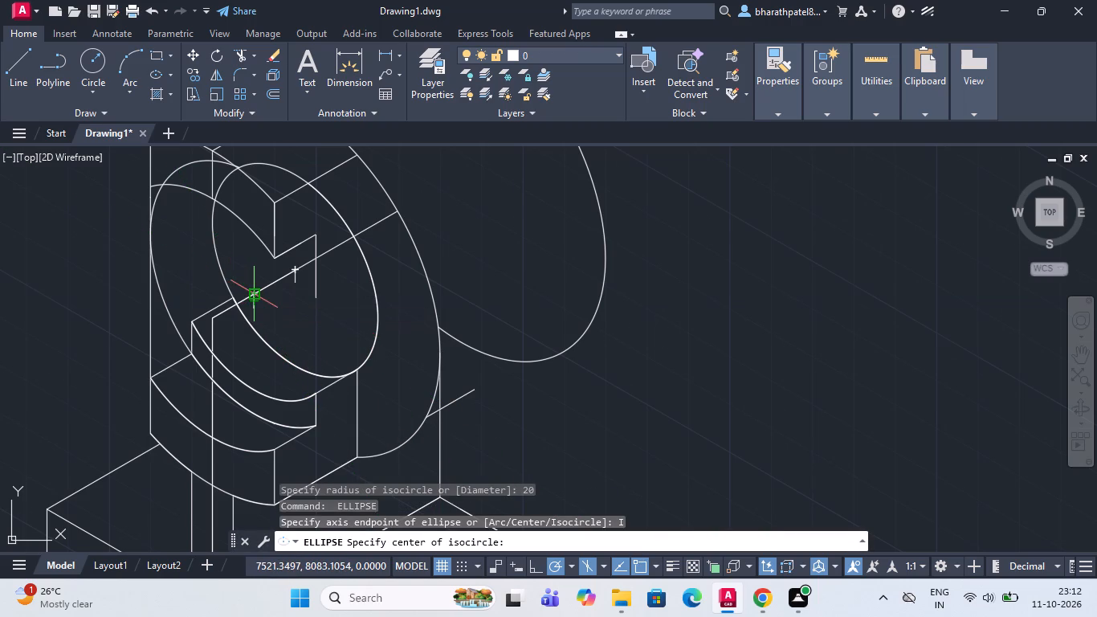
{"action": "scroll", "coordinate": [252, 296], "scroll_direction": "up", "scroll_amount": 3}
{"action": "left_click", "coordinate": [247, 290]}
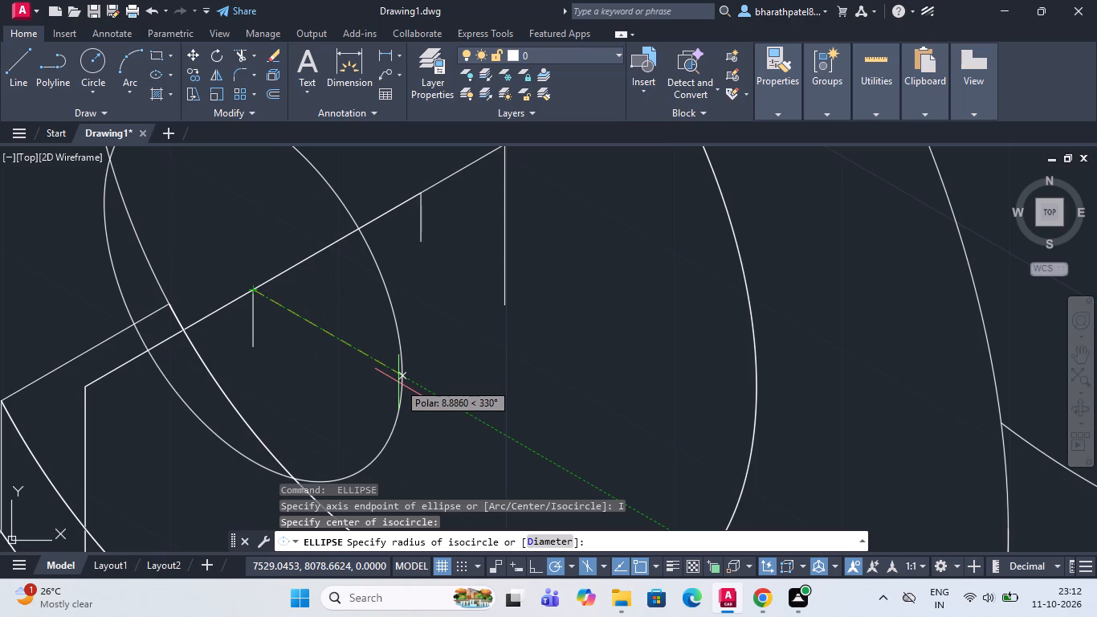
{"action": "type", "text": "20"}
{"action": "key", "text": "Return"}
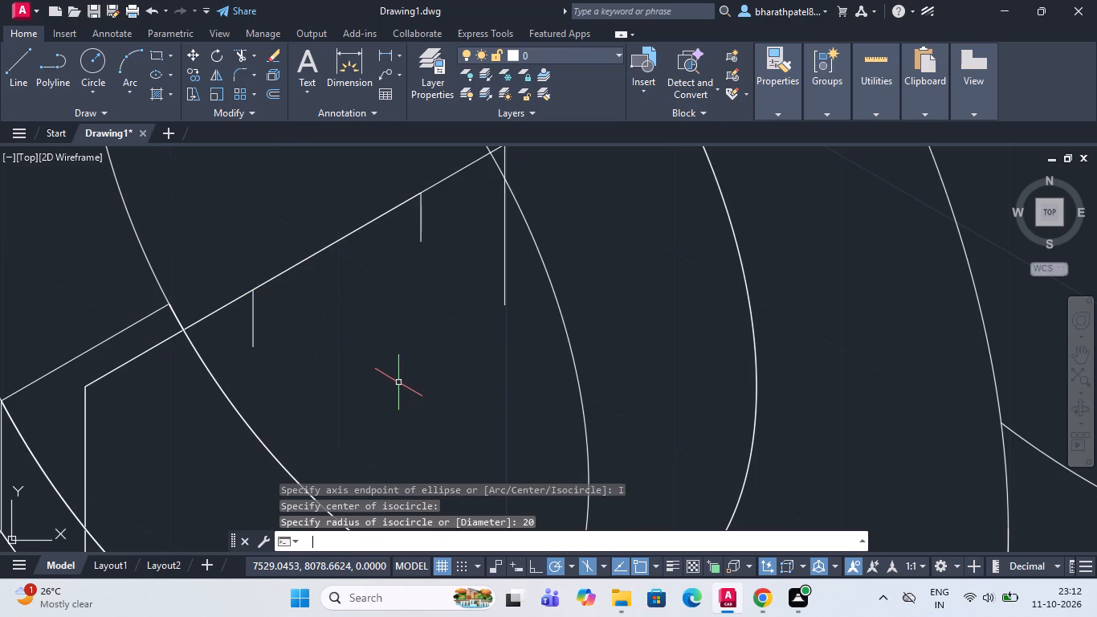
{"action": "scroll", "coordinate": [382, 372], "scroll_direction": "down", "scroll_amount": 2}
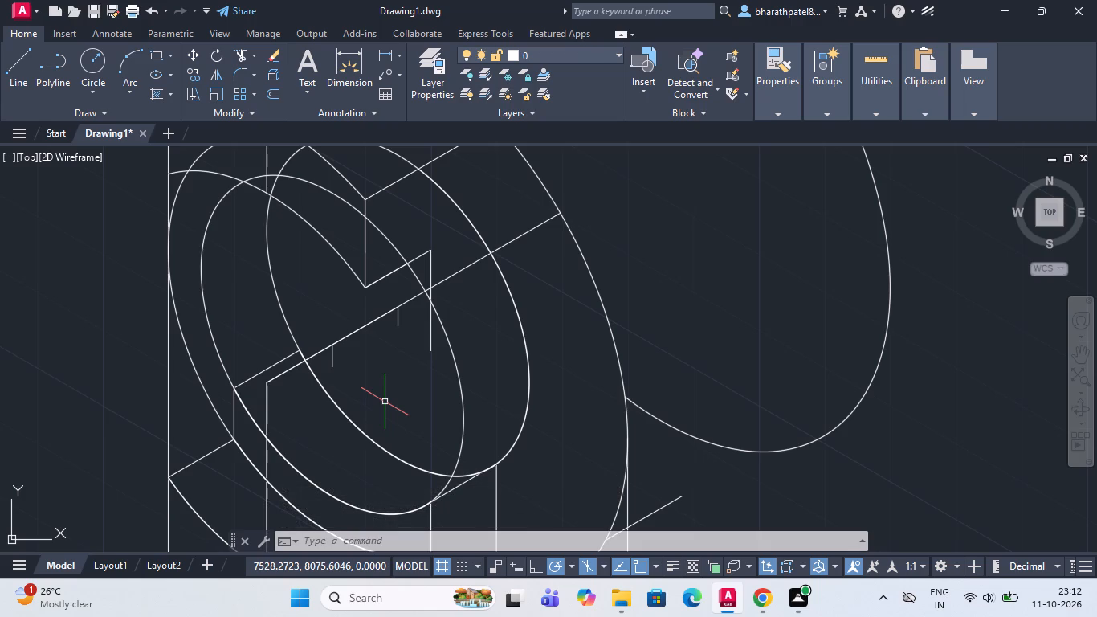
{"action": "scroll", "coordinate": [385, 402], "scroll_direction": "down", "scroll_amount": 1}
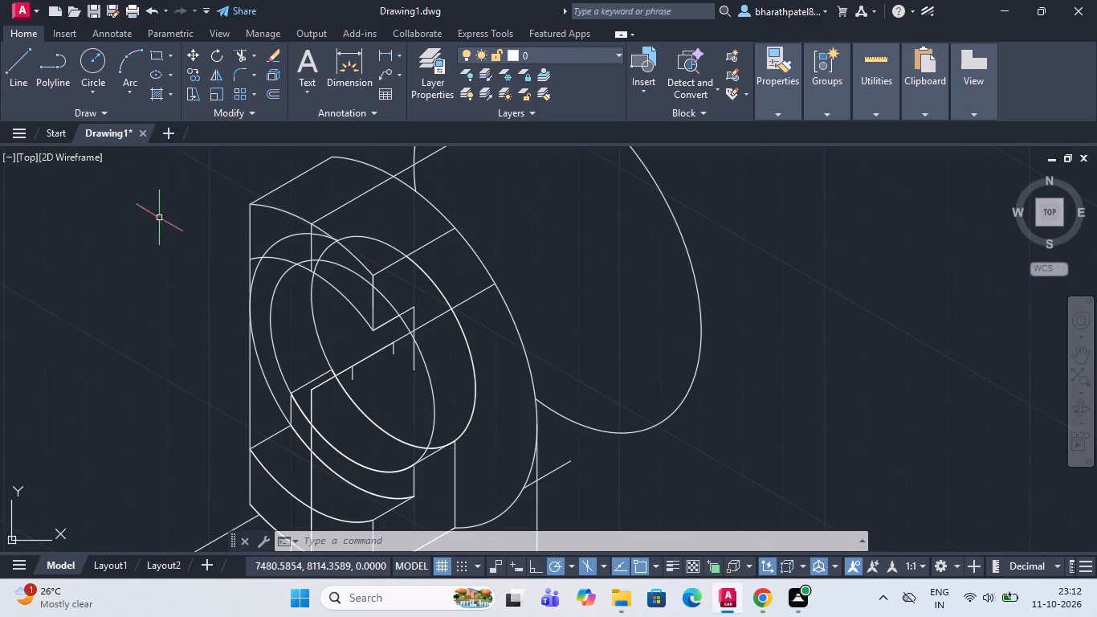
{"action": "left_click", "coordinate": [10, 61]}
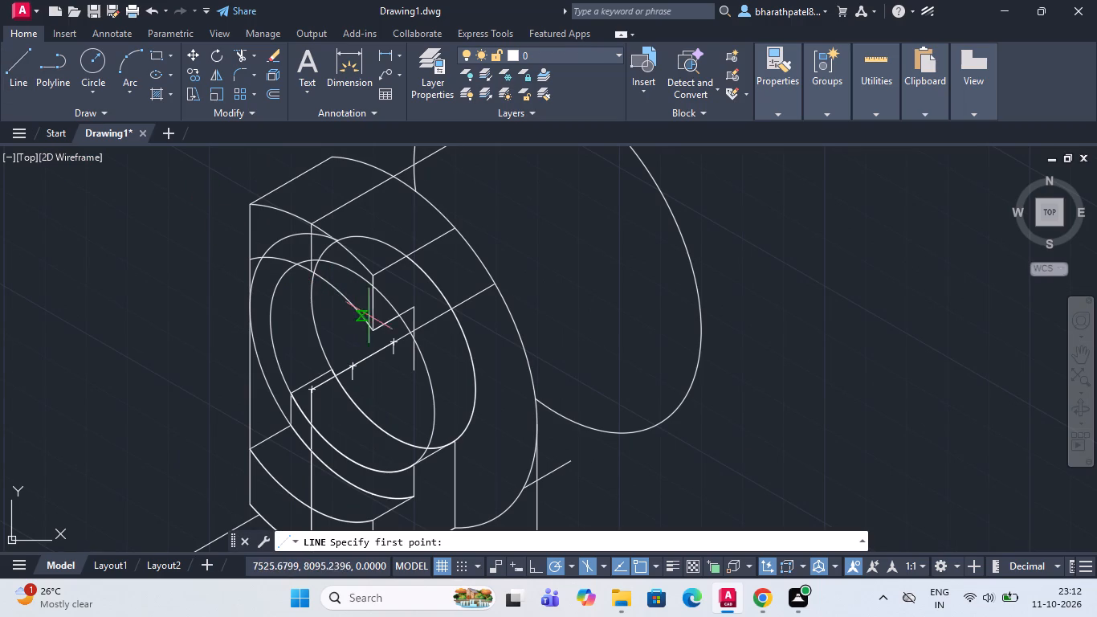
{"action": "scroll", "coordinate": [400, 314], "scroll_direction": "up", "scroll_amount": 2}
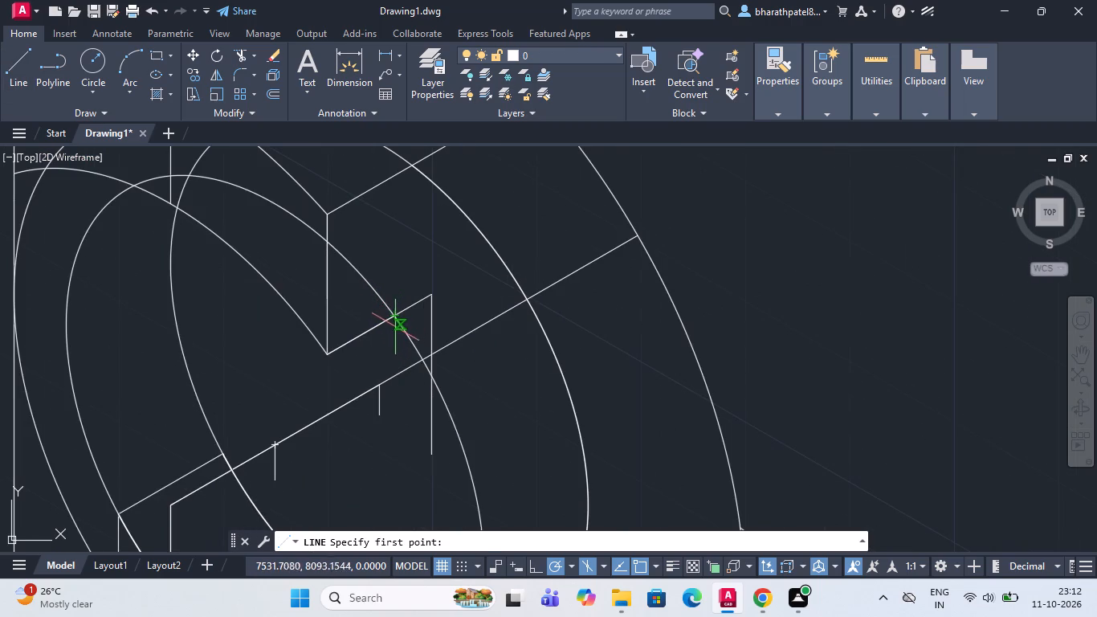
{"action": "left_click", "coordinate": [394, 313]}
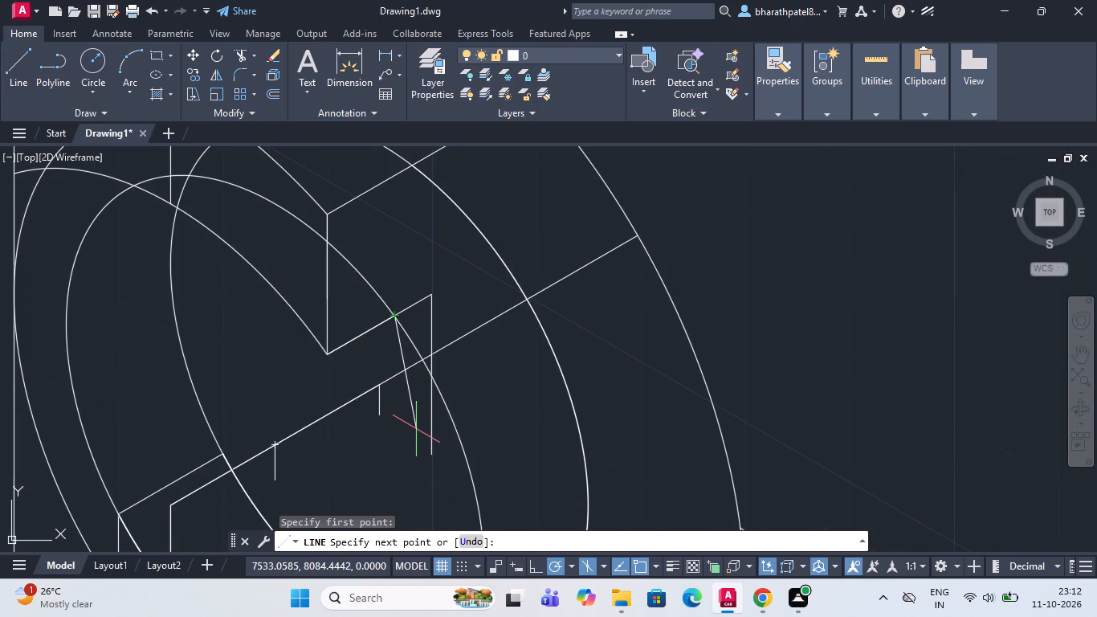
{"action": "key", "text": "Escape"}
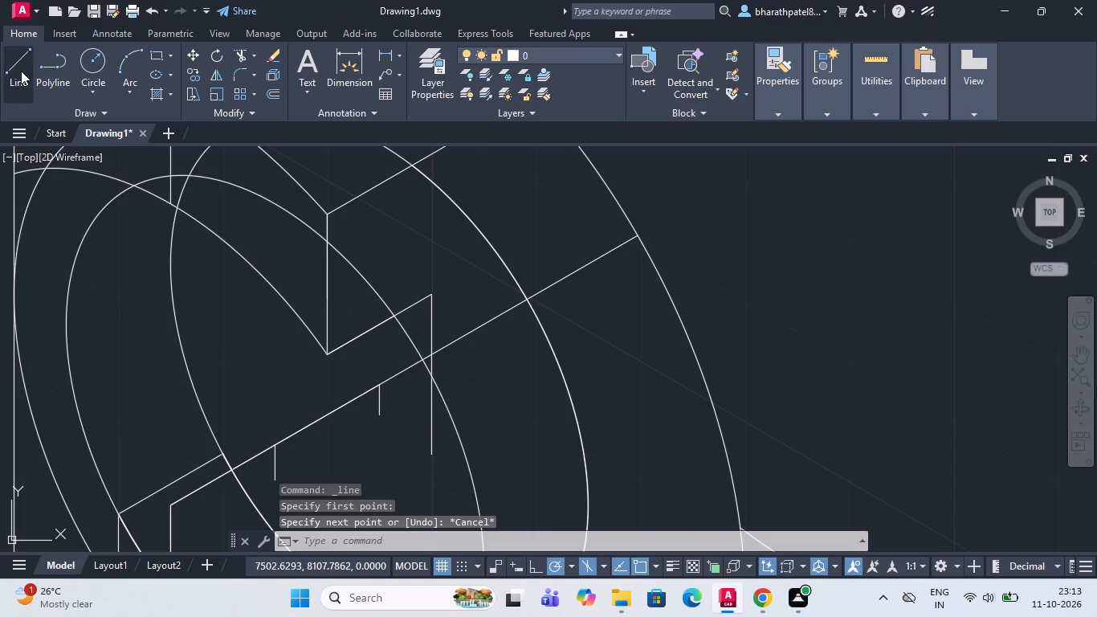
Draw a short 30° line from where the notch's vertical line meets the radius 20 isocircle, ending just past the next isocircle.
{"action": "left_click", "coordinate": [14, 63]}
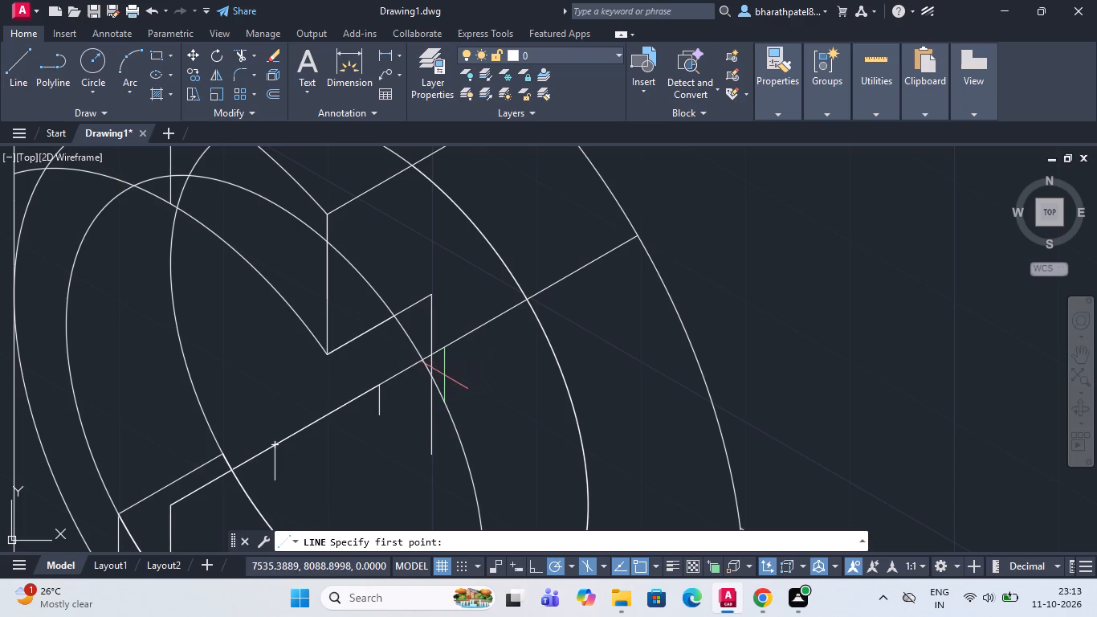
{"action": "left_click", "coordinate": [426, 374]}
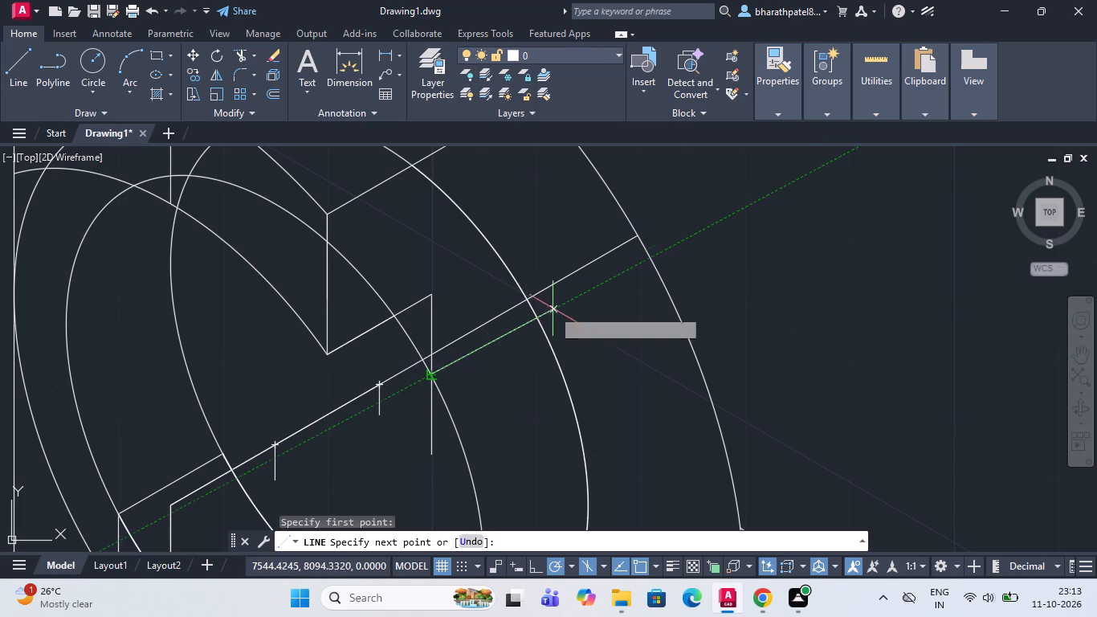
{"action": "left_click", "coordinate": [552, 303]}
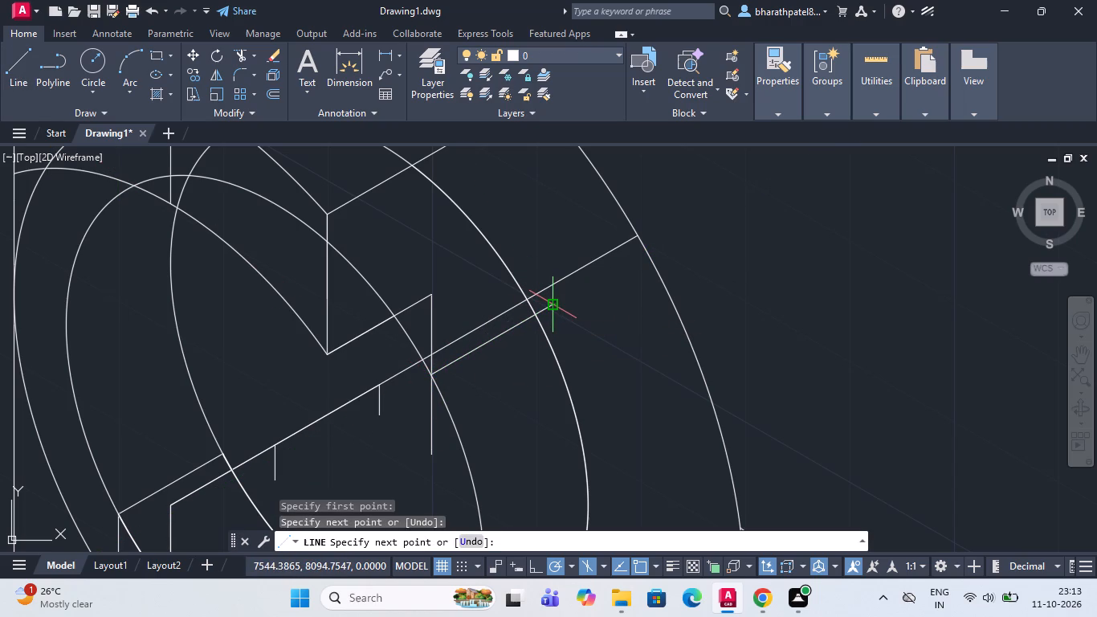
{"action": "key", "text": "Escape"}
Delete the two radius 20 isocircles centred on the slanted centre line's short vertical ticks.
{"action": "scroll", "coordinate": [489, 376], "scroll_direction": "down", "scroll_amount": 1}
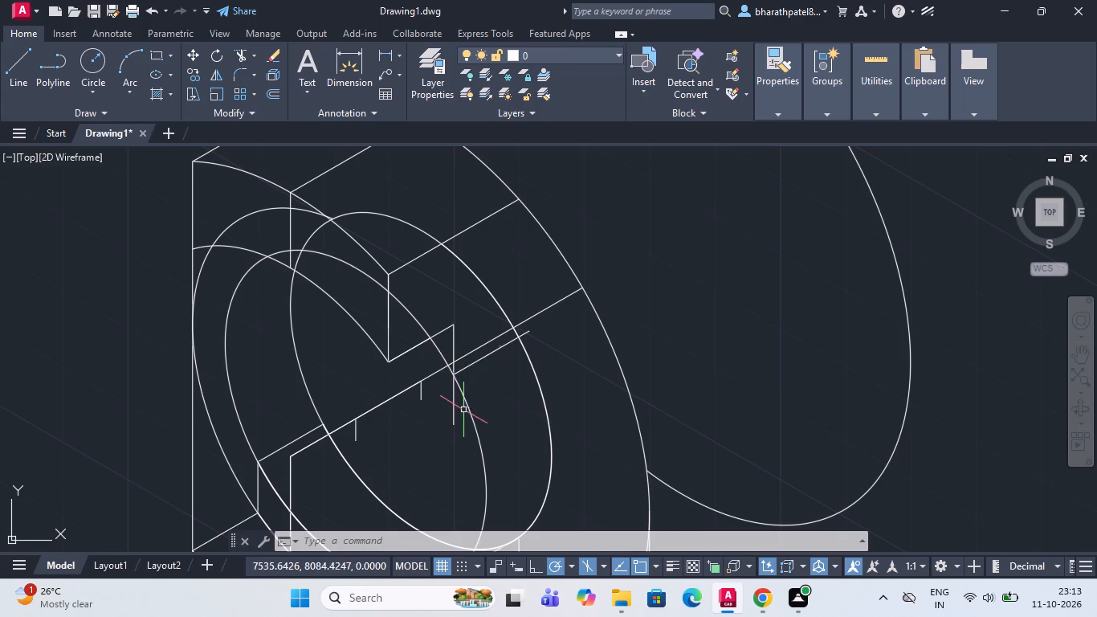
{"action": "scroll", "coordinate": [584, 352], "scroll_direction": "down", "scroll_amount": 2}
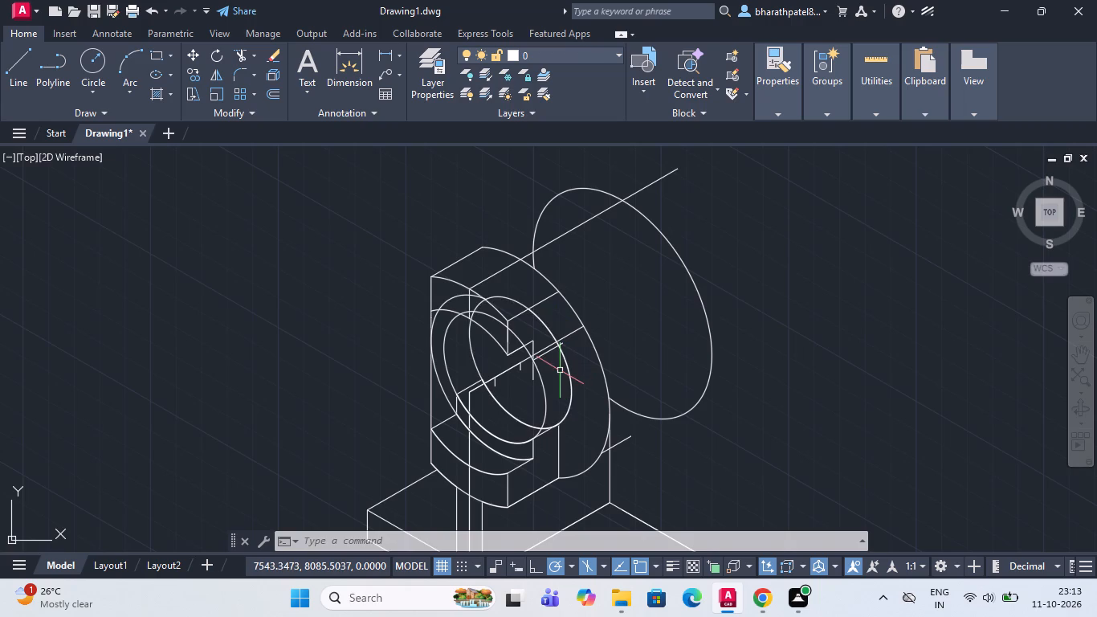
{"action": "scroll", "coordinate": [560, 370], "scroll_direction": "down", "scroll_amount": 1}
{"action": "scroll", "coordinate": [560, 370], "scroll_direction": "up", "scroll_amount": 3}
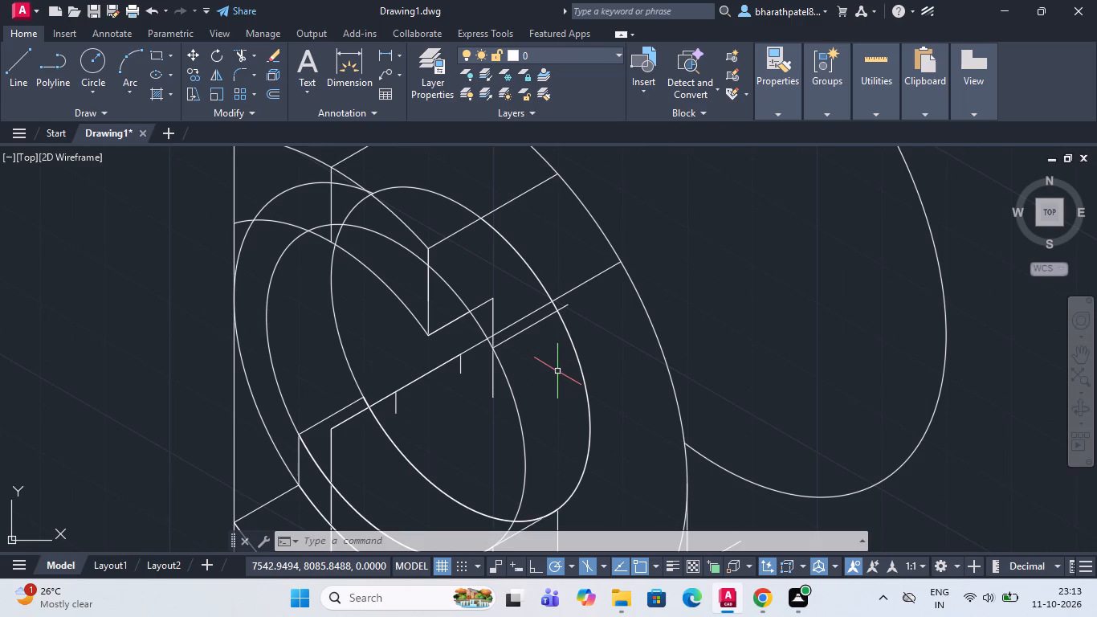
{"action": "key", "text": "Escape"}
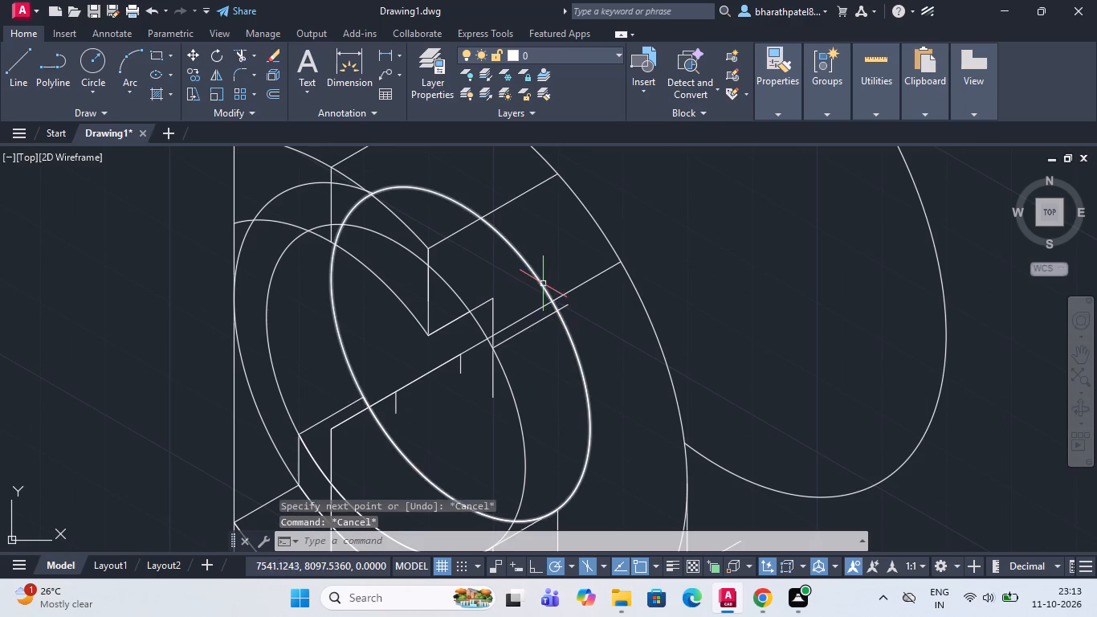
{"action": "left_click", "coordinate": [543, 284]}
{"action": "left_click", "coordinate": [514, 394]}
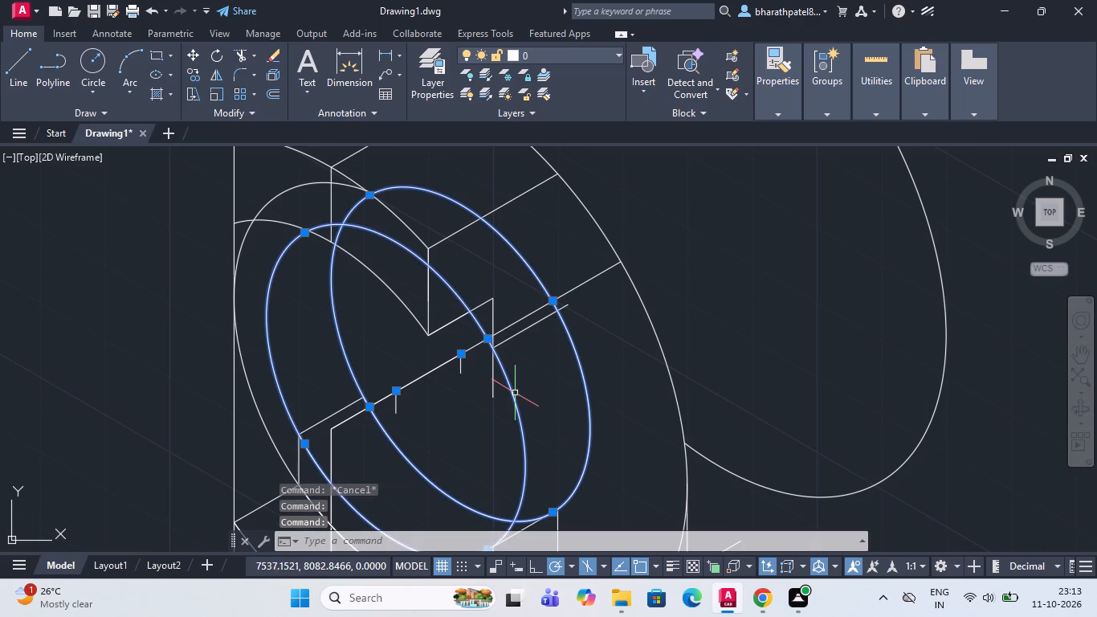
{"action": "key", "text": "Delete"}
Delete the leftover isocircle arc that sweeps across the opening between the upright's upper and lower curved parts.
{"action": "scroll", "coordinate": [516, 388], "scroll_direction": "down", "scroll_amount": 2}
{"action": "scroll", "coordinate": [515, 401], "scroll_direction": "up", "scroll_amount": 2}
{"action": "scroll", "coordinate": [514, 402], "scroll_direction": "down", "scroll_amount": 2}
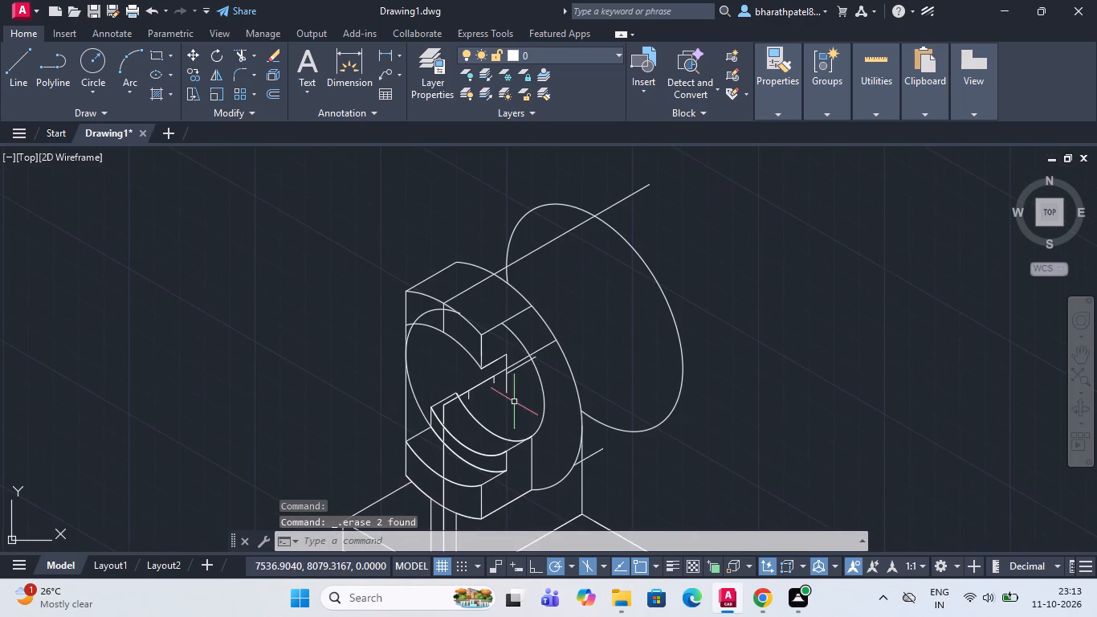
{"action": "left_click", "coordinate": [425, 309]}
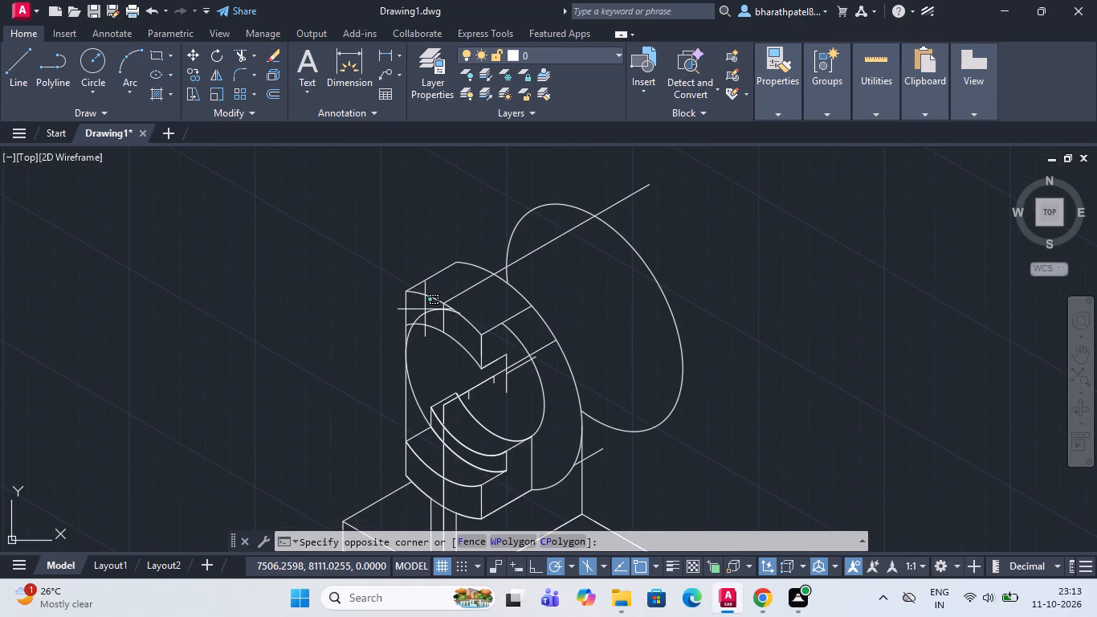
{"action": "key", "text": "Delete"}
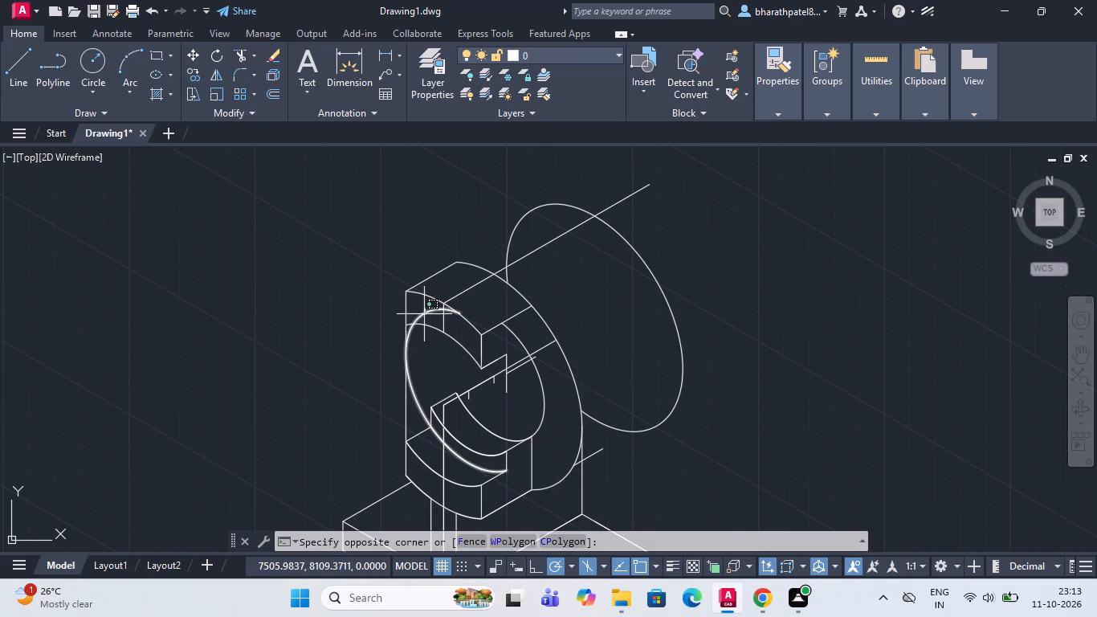
{"action": "left_click", "coordinate": [424, 313]}
{"action": "key", "text": "Delete"}
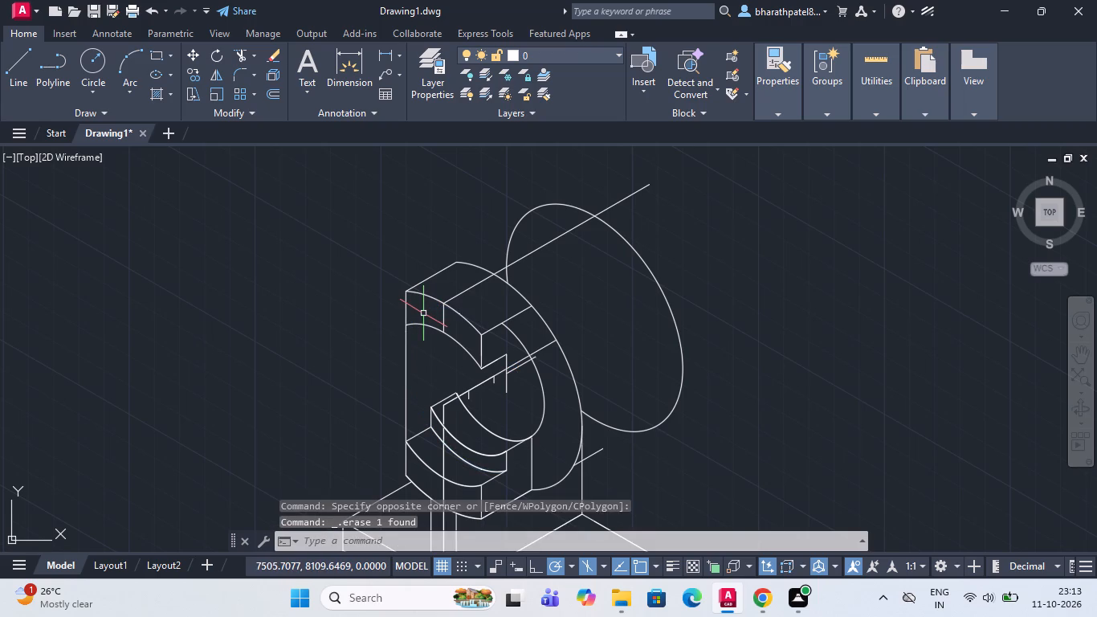
Trim away the upright's outer vertical edge between the upper curved part's lower arc and the lower curved block.
{"action": "scroll", "coordinate": [516, 399], "scroll_direction": "up", "scroll_amount": 1}
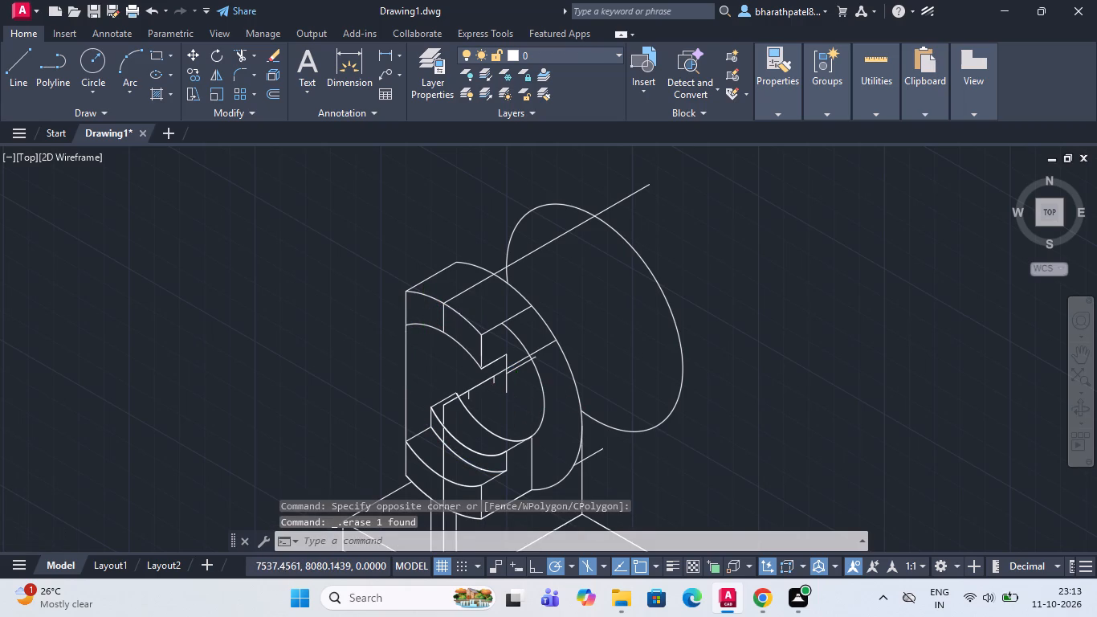
{"action": "scroll", "coordinate": [516, 399], "scroll_direction": "down", "scroll_amount": 1}
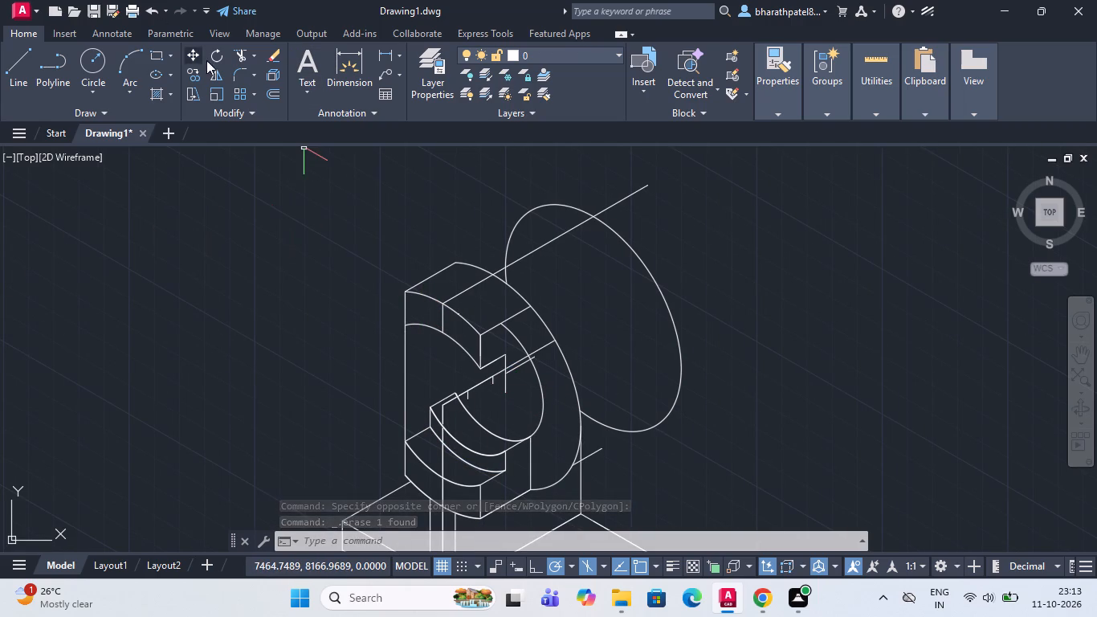
{"action": "left_click", "coordinate": [234, 54]}
{"action": "left_click", "coordinate": [363, 359]}
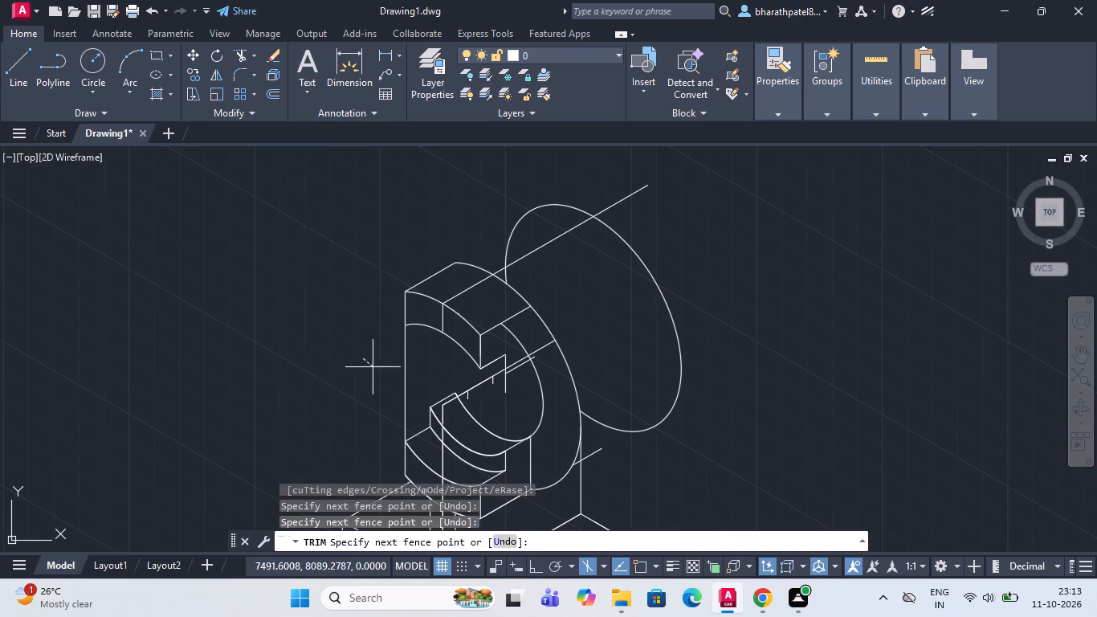
{"action": "left_click", "coordinate": [423, 382]}
{"action": "scroll", "coordinate": [402, 340], "scroll_direction": "up", "scroll_amount": 3}
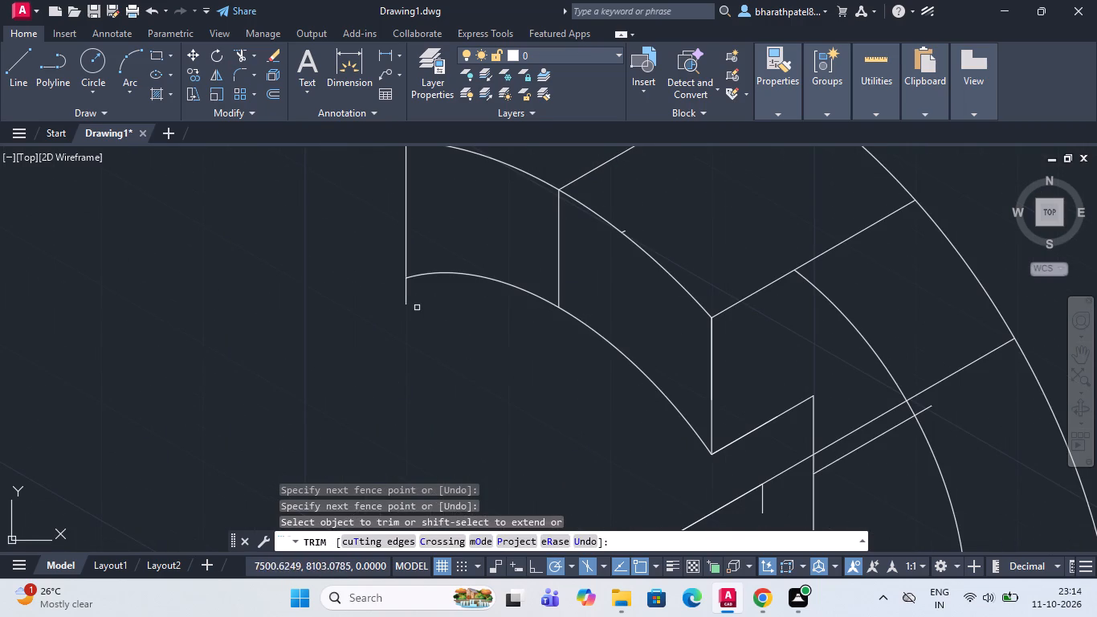
{"action": "left_click_drag", "start_coordinate": [418, 301], "coordinate": [385, 298]}
{"action": "scroll", "coordinate": [385, 298], "scroll_direction": "down", "scroll_amount": 4}
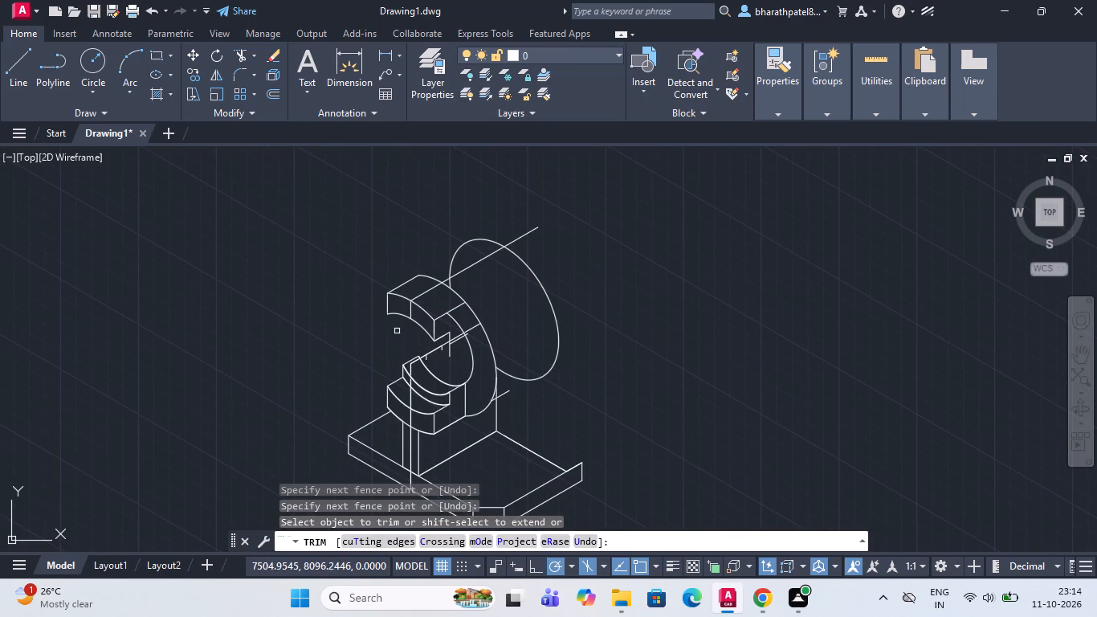
{"action": "scroll", "coordinate": [394, 401], "scroll_direction": "up", "scroll_amount": 2}
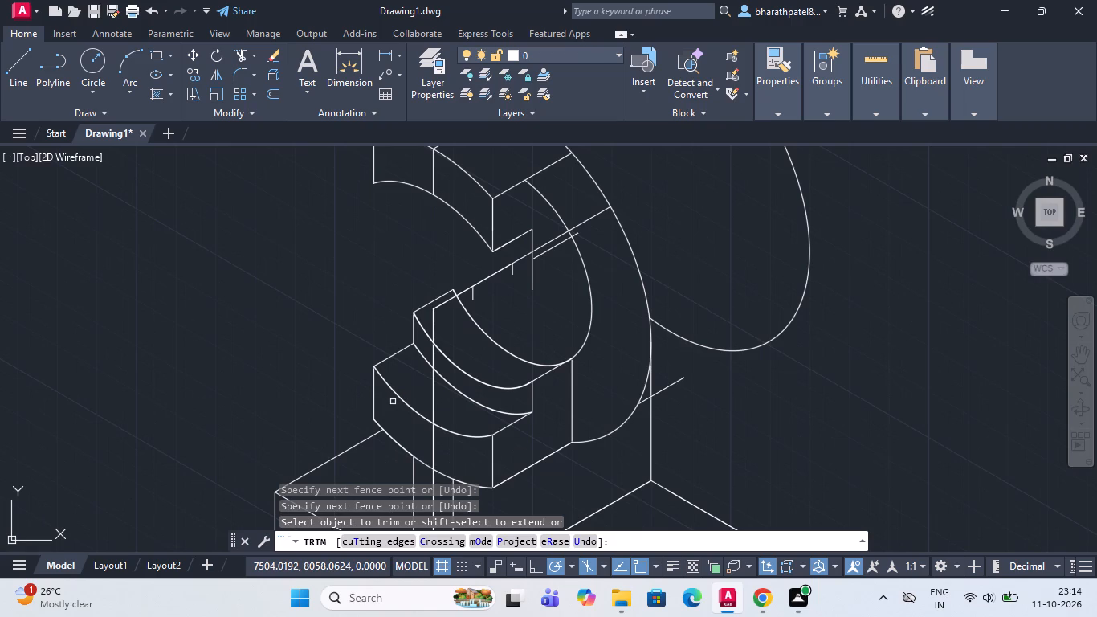
{"action": "scroll", "coordinate": [393, 403], "scroll_direction": "down", "scroll_amount": 1}
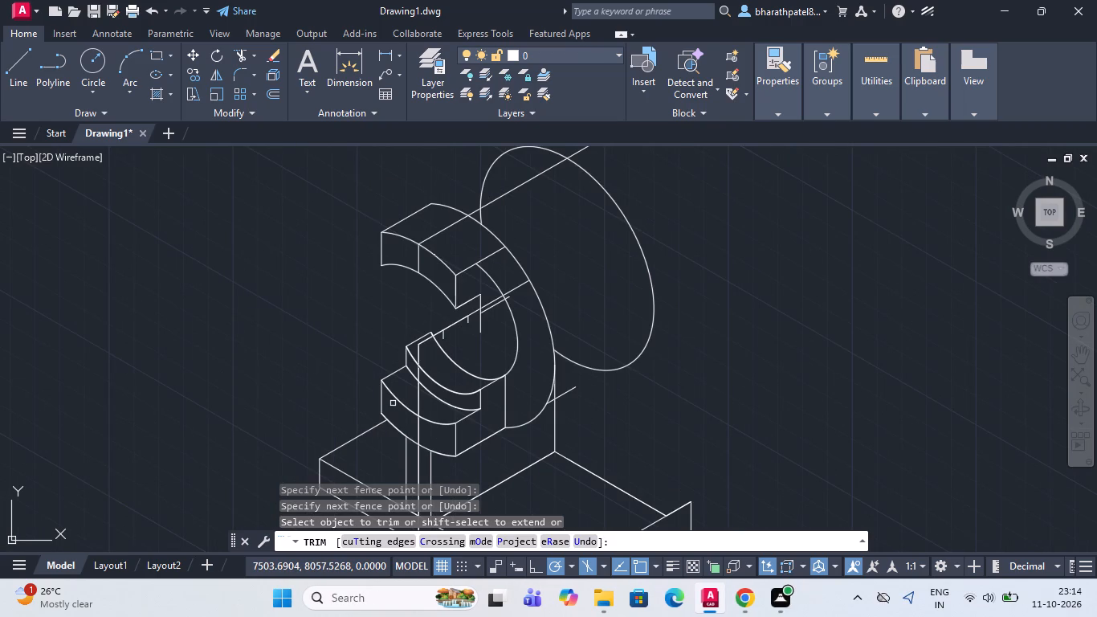
From the notch's upper front corner, draw a 10-unit line at 30° followed by a vertical line about 27.7 units downward.
{"action": "left_click", "coordinate": [14, 69]}
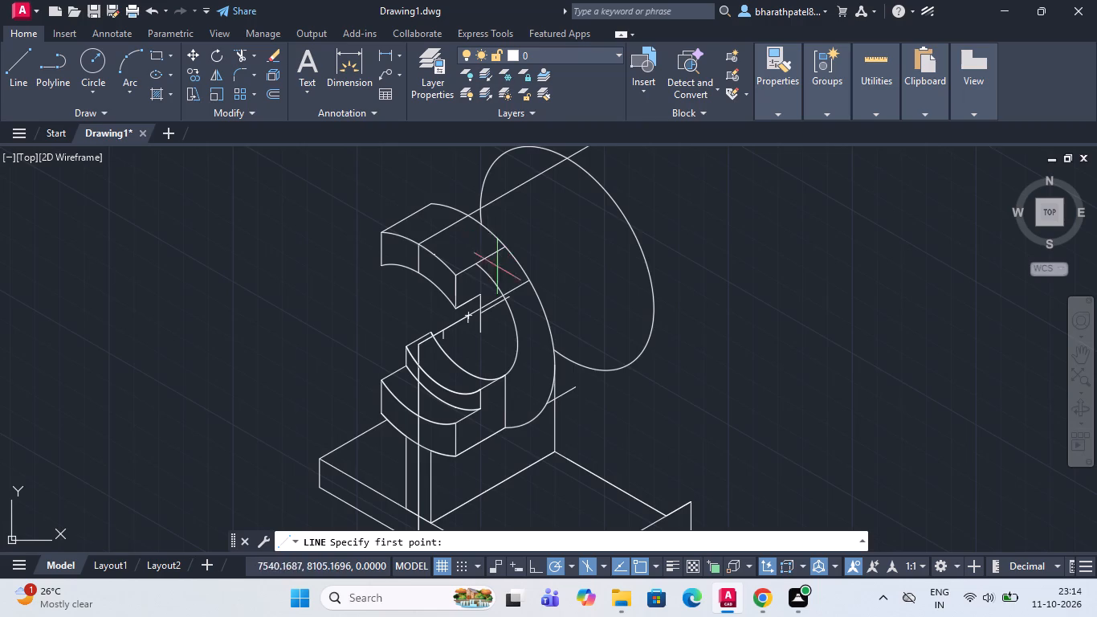
{"action": "scroll", "coordinate": [482, 282], "scroll_direction": "up", "scroll_amount": 3}
{"action": "left_click", "coordinate": [372, 256]}
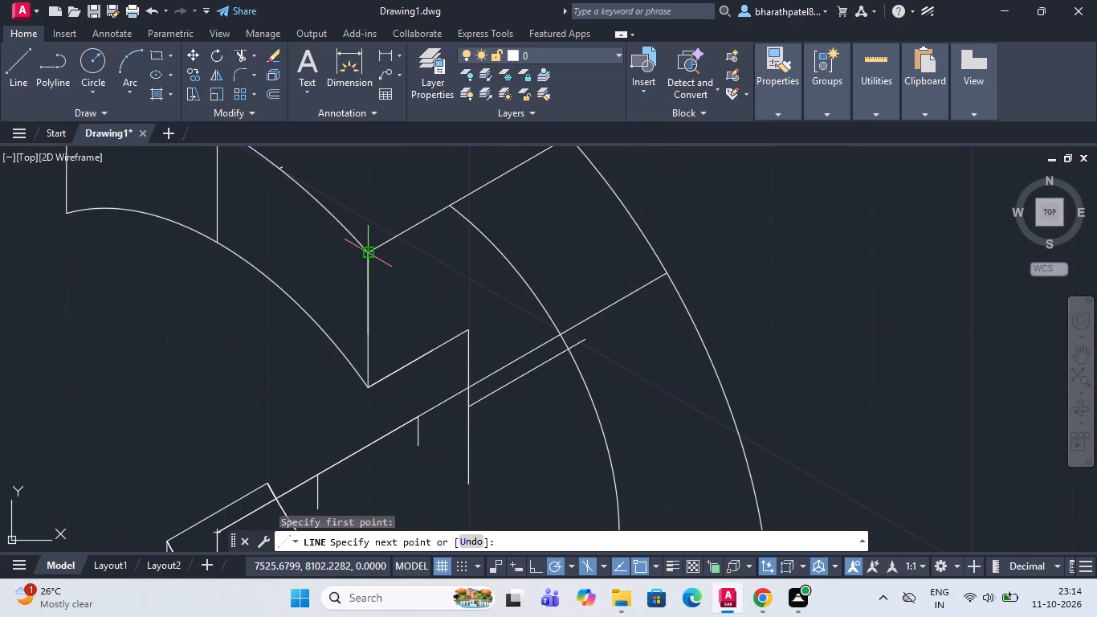
{"action": "scroll", "coordinate": [372, 256], "scroll_direction": "down", "scroll_amount": 3}
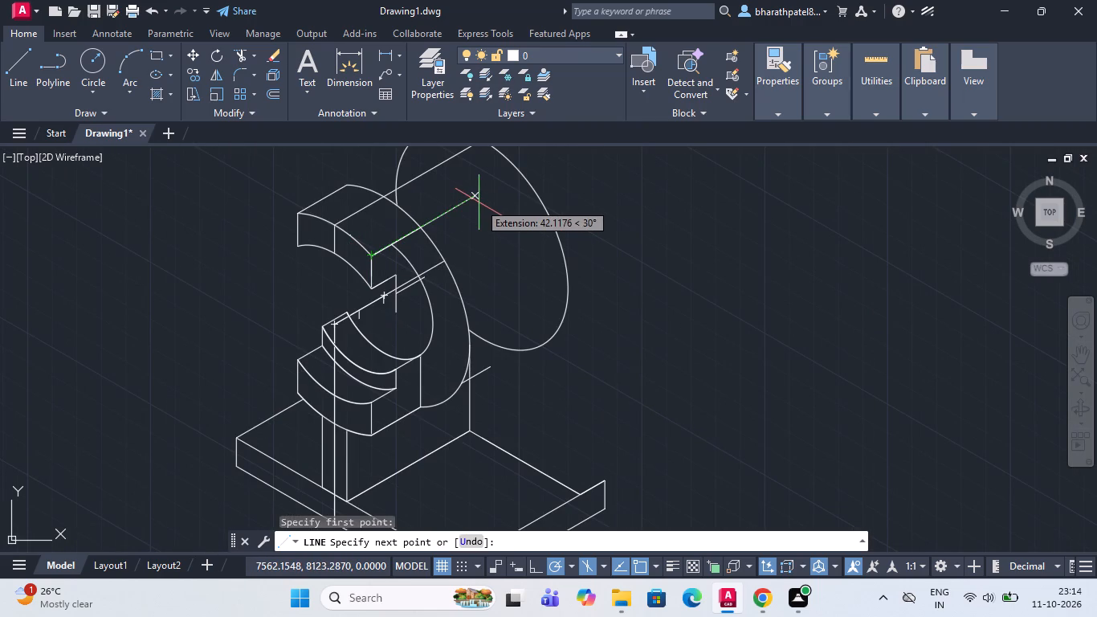
{"action": "type", "text": "10"}
{"action": "key", "text": "Return"}
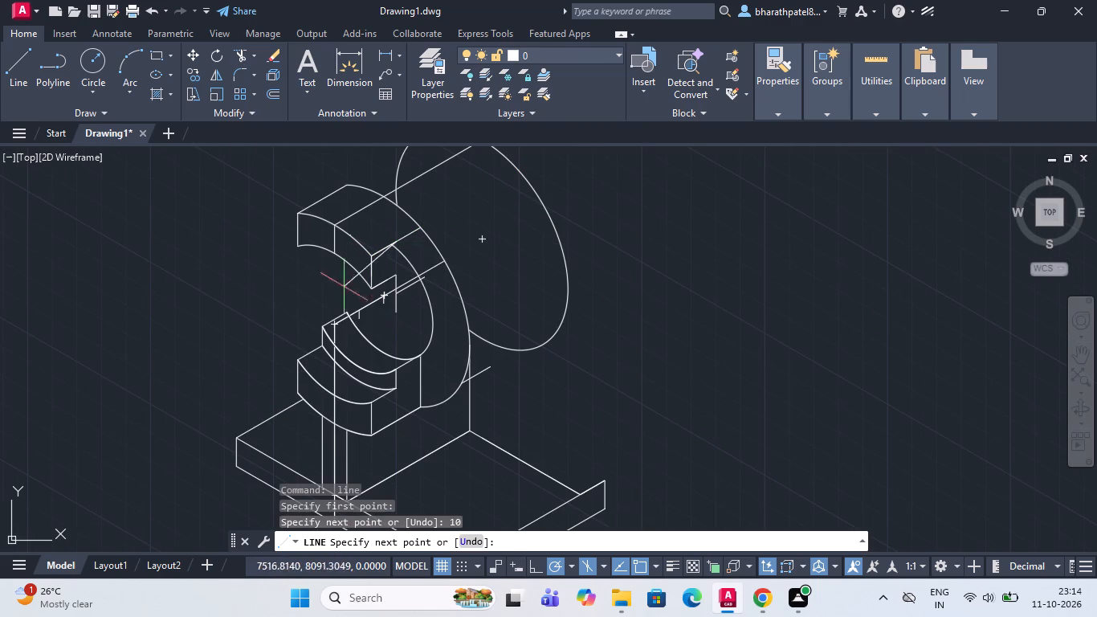
{"action": "scroll", "coordinate": [414, 308], "scroll_direction": "up", "scroll_amount": 3}
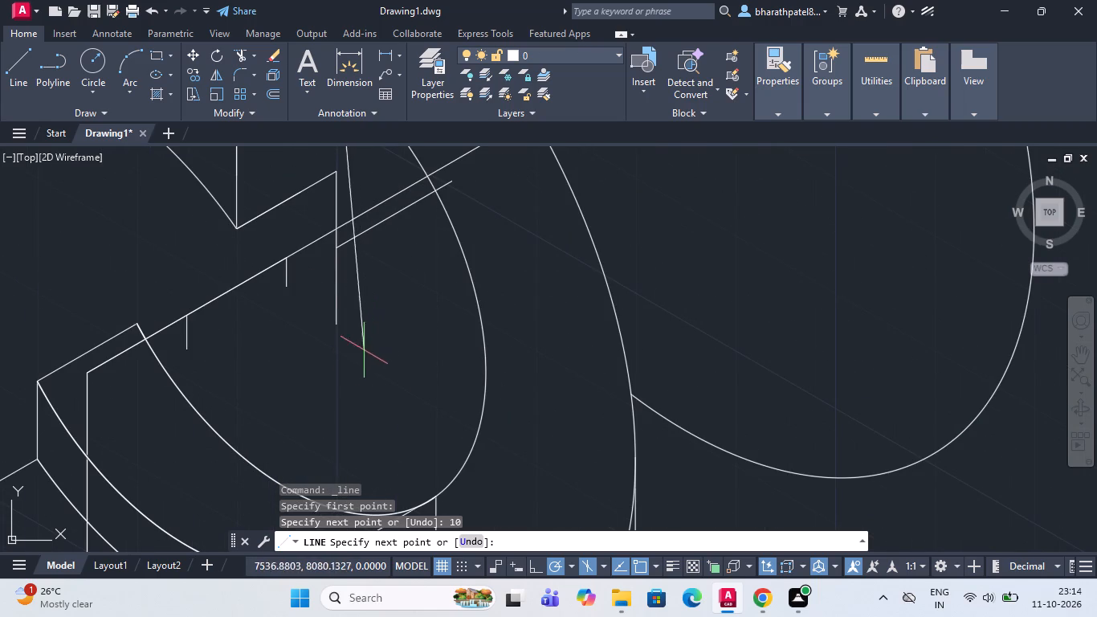
{"action": "scroll", "coordinate": [337, 358], "scroll_direction": "up", "scroll_amount": 2}
{"action": "scroll", "coordinate": [337, 358], "scroll_direction": "down", "scroll_amount": 3}
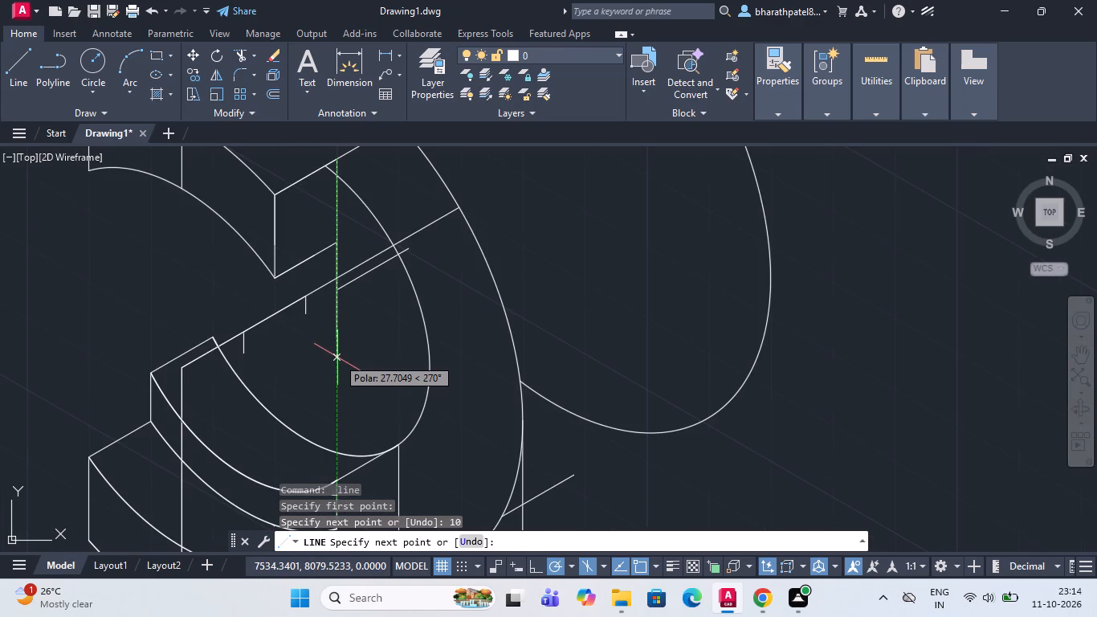
{"action": "left_click", "coordinate": [337, 358]}
{"action": "key", "text": "Escape"}
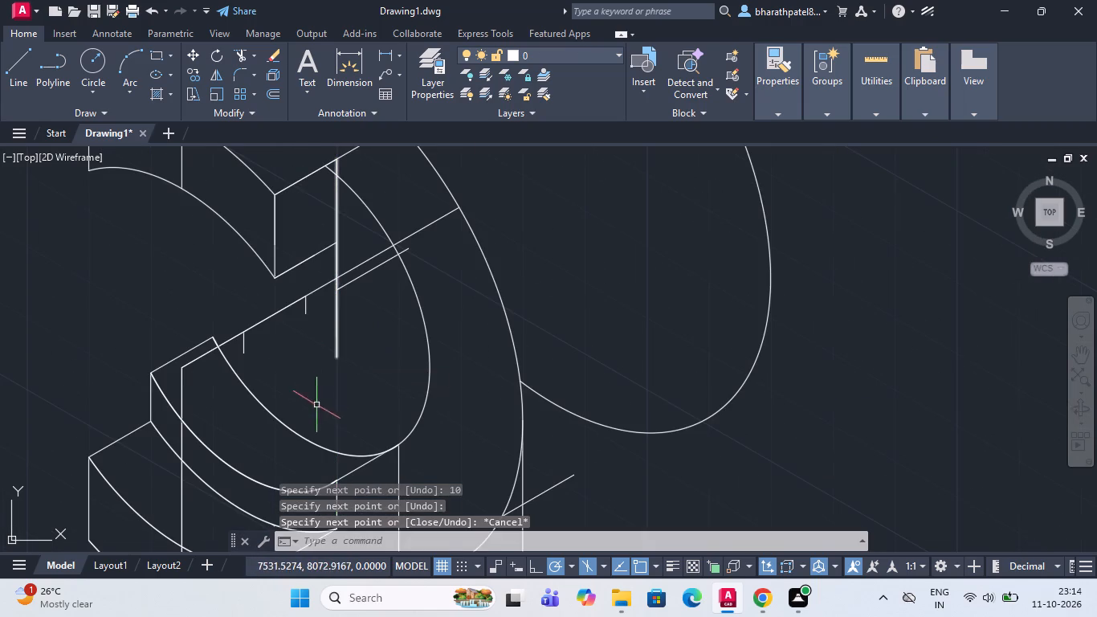
From the top of the new vertical line, draw another 10-unit line at 30° followed by a second vertical line downward.
{"action": "scroll", "coordinate": [316, 405], "scroll_direction": "down", "scroll_amount": 2}
{"action": "left_click", "coordinate": [9, 59]}
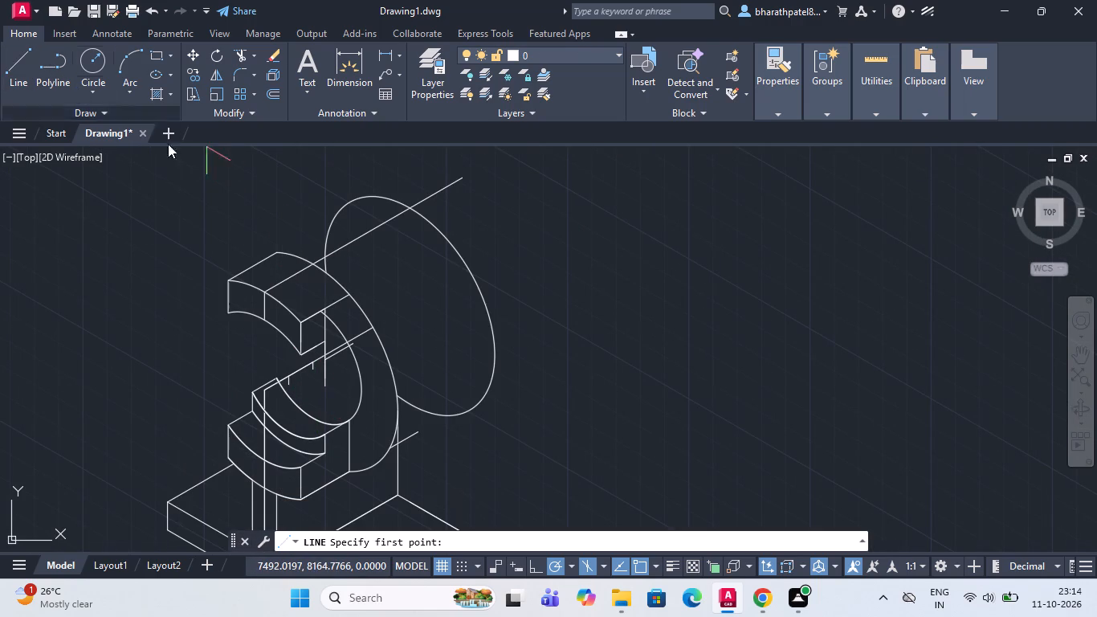
{"action": "scroll", "coordinate": [312, 323], "scroll_direction": "up", "scroll_amount": 3}
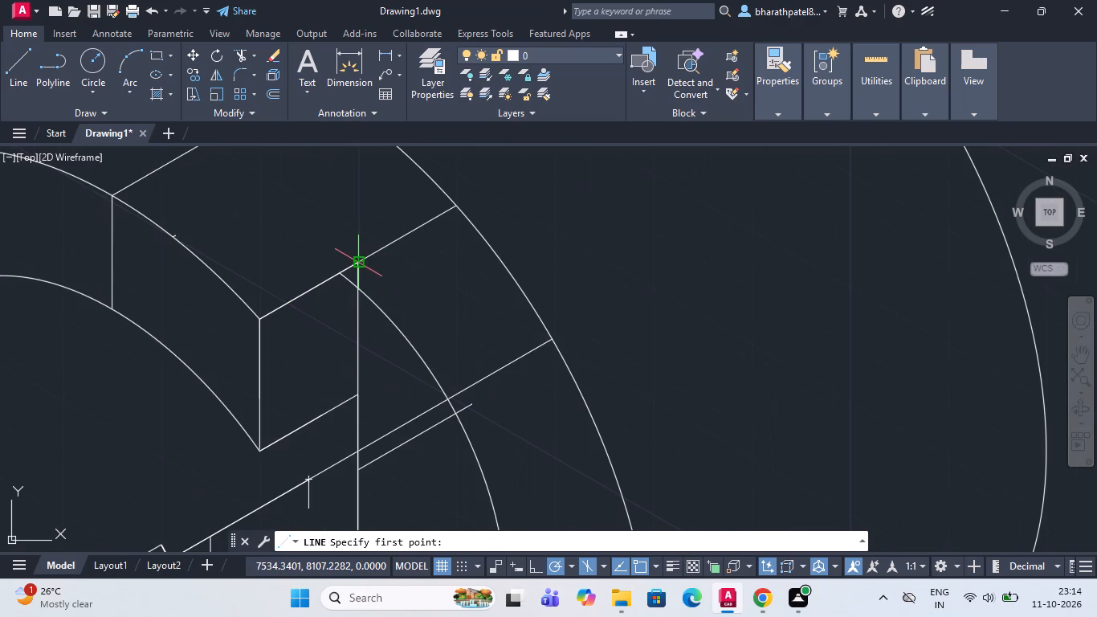
{"action": "left_click", "coordinate": [357, 264]}
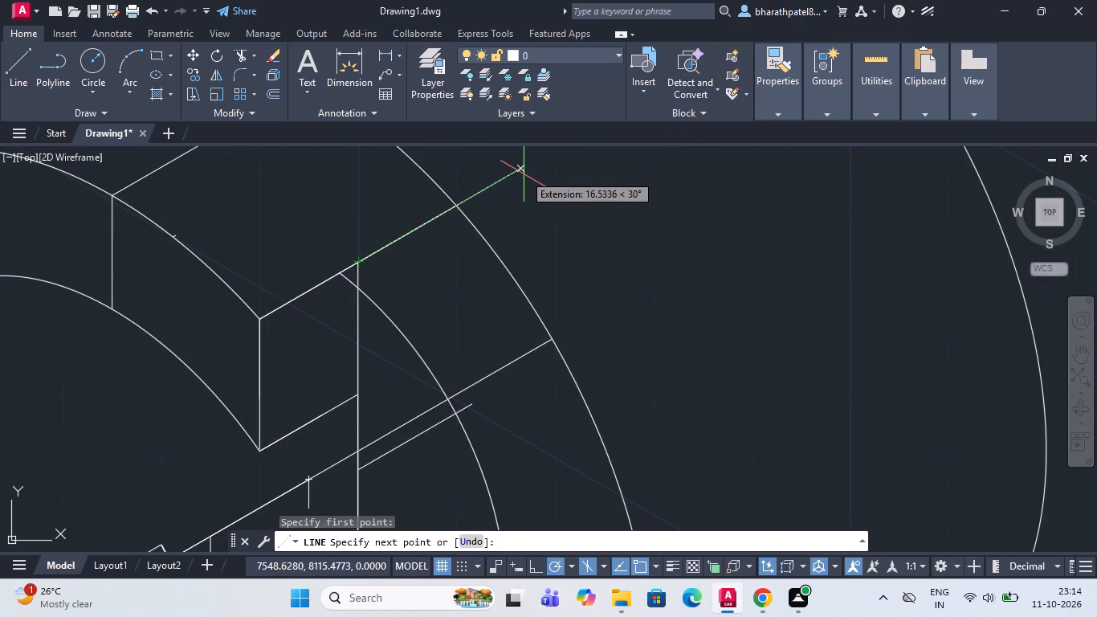
{"action": "type", "text": "10"}
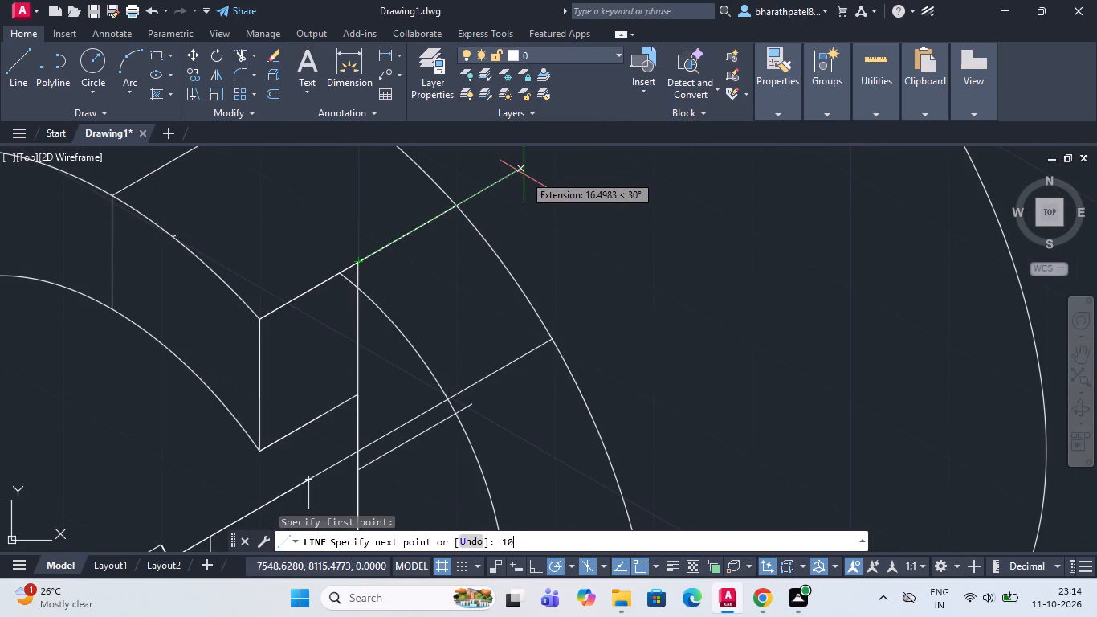
{"action": "key", "text": "Return"}
{"action": "scroll", "coordinate": [410, 357], "scroll_direction": "down", "scroll_amount": 1}
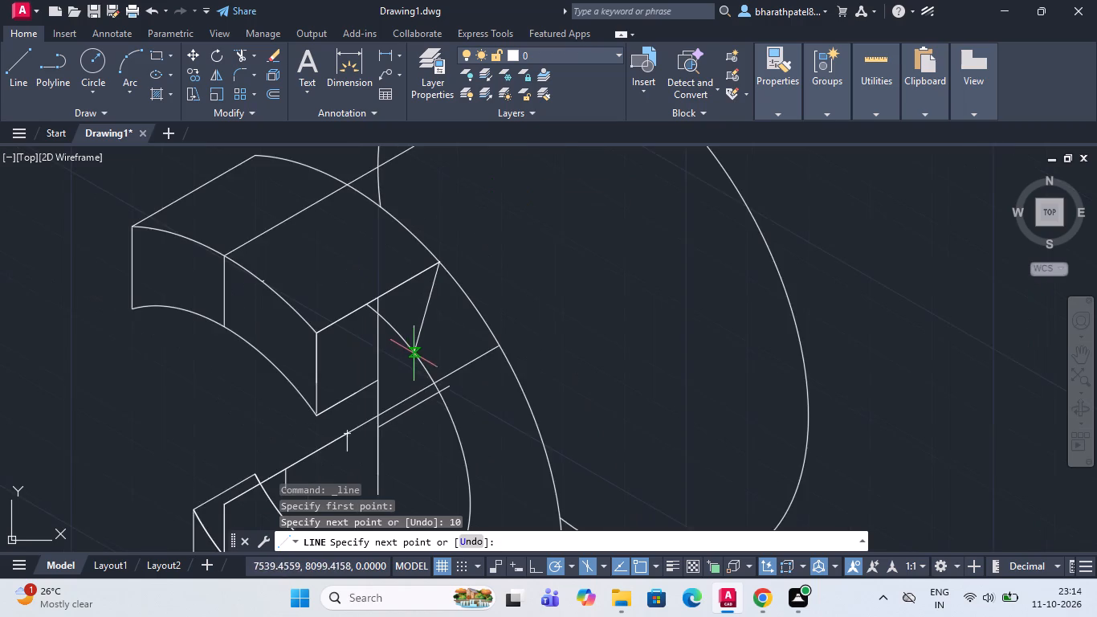
{"action": "scroll", "coordinate": [415, 349], "scroll_direction": "down", "scroll_amount": 2}
{"action": "scroll", "coordinate": [418, 429], "scroll_direction": "up", "scroll_amount": 1}
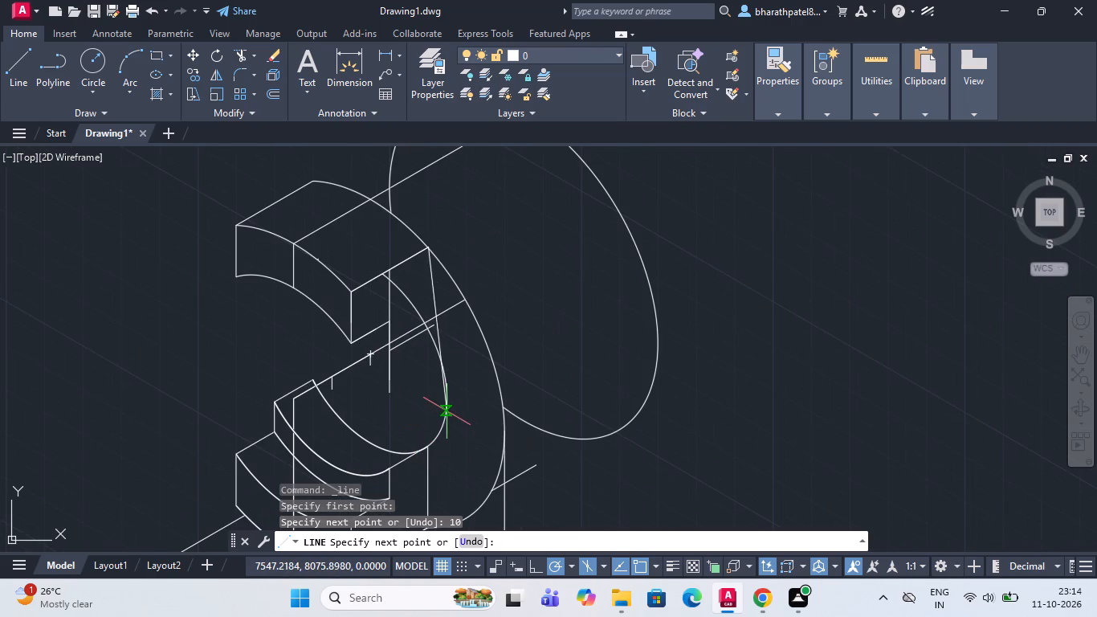
{"action": "left_click", "coordinate": [426, 368]}
{"action": "key", "text": "Escape"}
Trim the inner arc's upper portion from the upper curved part's end edge down to the long 30° line.
{"action": "scroll", "coordinate": [426, 368], "scroll_direction": "down", "scroll_amount": 2}
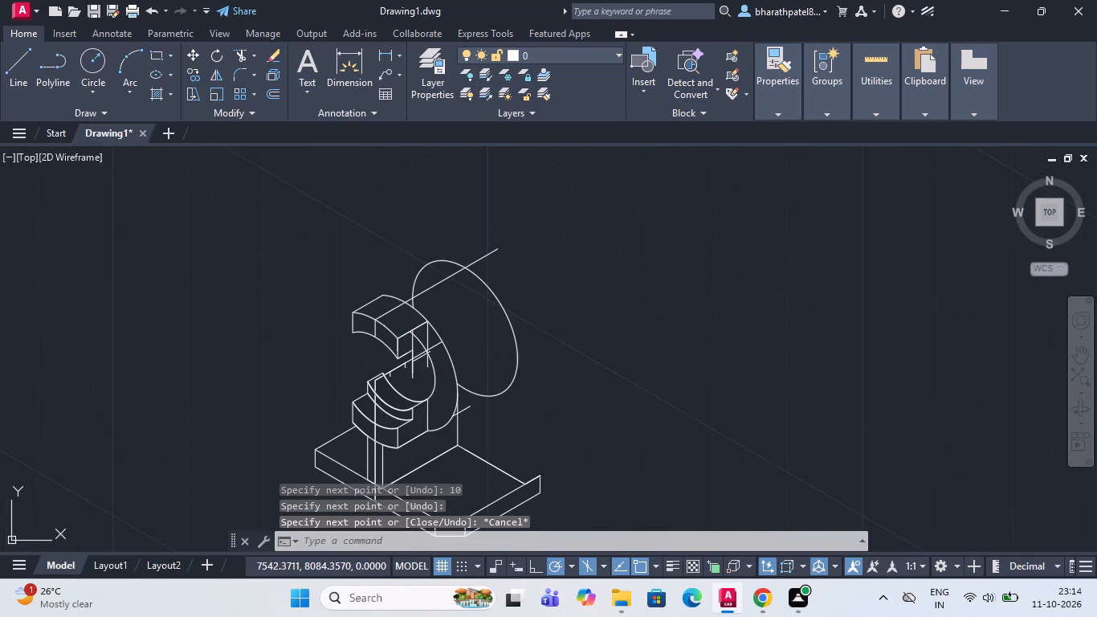
{"action": "scroll", "coordinate": [431, 395], "scroll_direction": "up", "scroll_amount": 3}
{"action": "scroll", "coordinate": [436, 439], "scroll_direction": "down", "scroll_amount": 1}
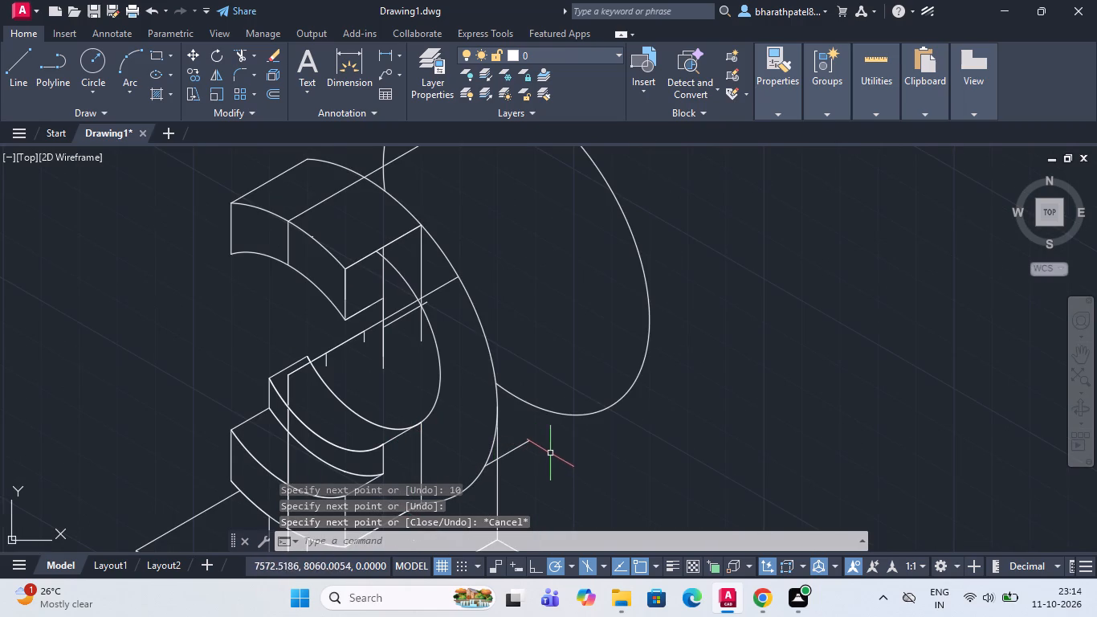
{"action": "left_click", "coordinate": [241, 57]}
{"action": "scroll", "coordinate": [383, 271], "scroll_direction": "up", "scroll_amount": 3}
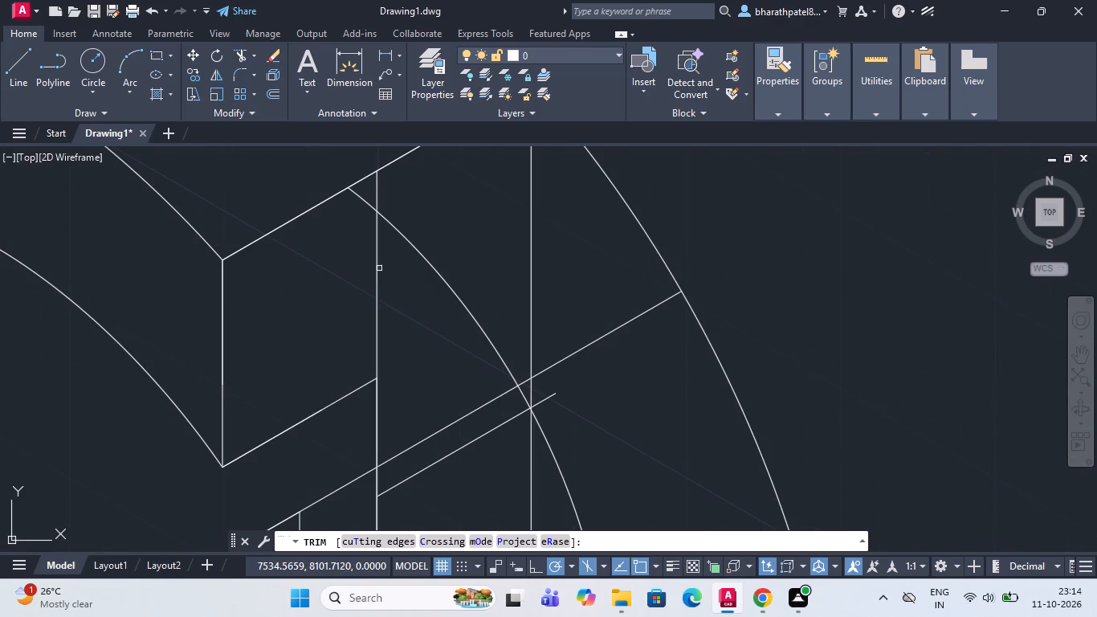
{"action": "left_click", "coordinate": [366, 202]}
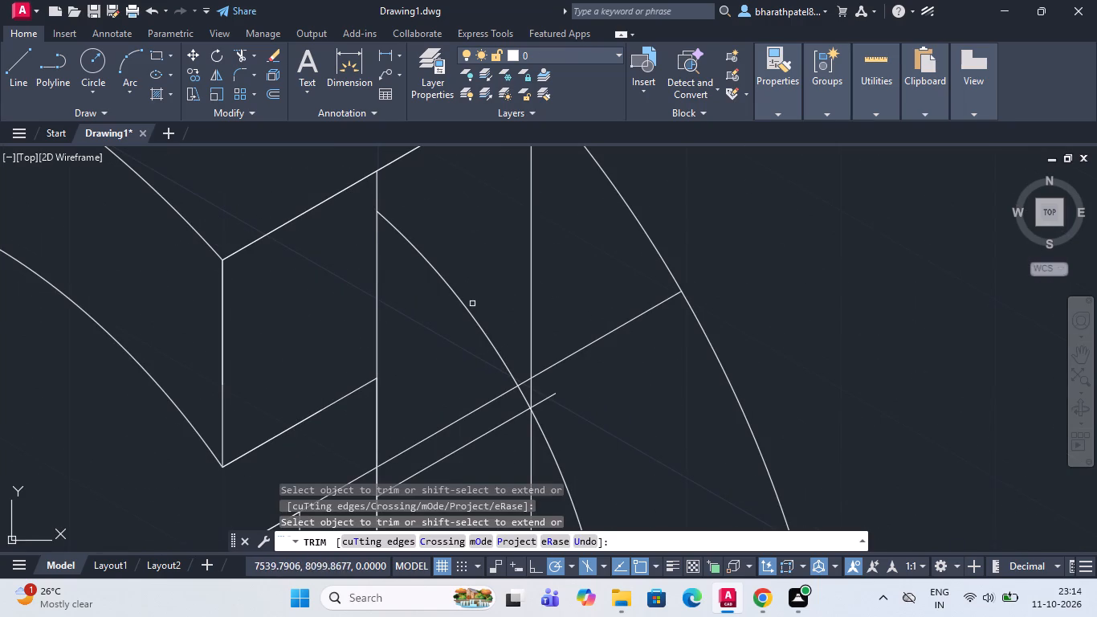
{"action": "left_click_drag", "start_coordinate": [472, 303], "coordinate": [437, 350]}
{"action": "scroll", "coordinate": [437, 345], "scroll_direction": "down", "scroll_amount": 2}
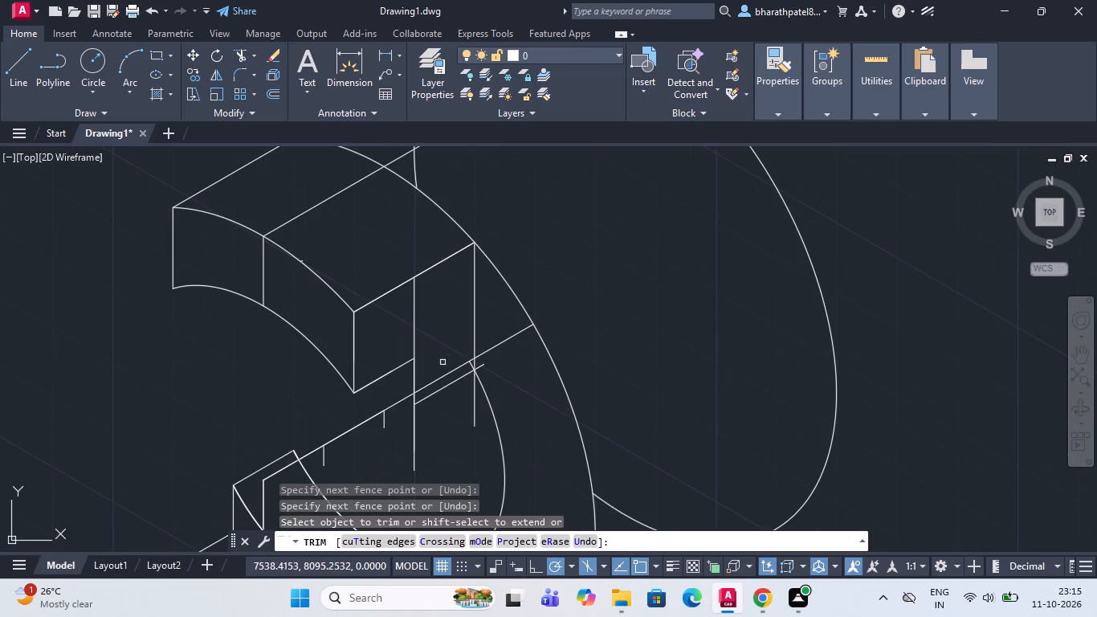
Trim away the short 30° line below the long 30° line, including its stub past the outer vertical line.
{"action": "left_click", "coordinate": [447, 386]}
{"action": "scroll", "coordinate": [463, 371], "scroll_direction": "up", "scroll_amount": 3}
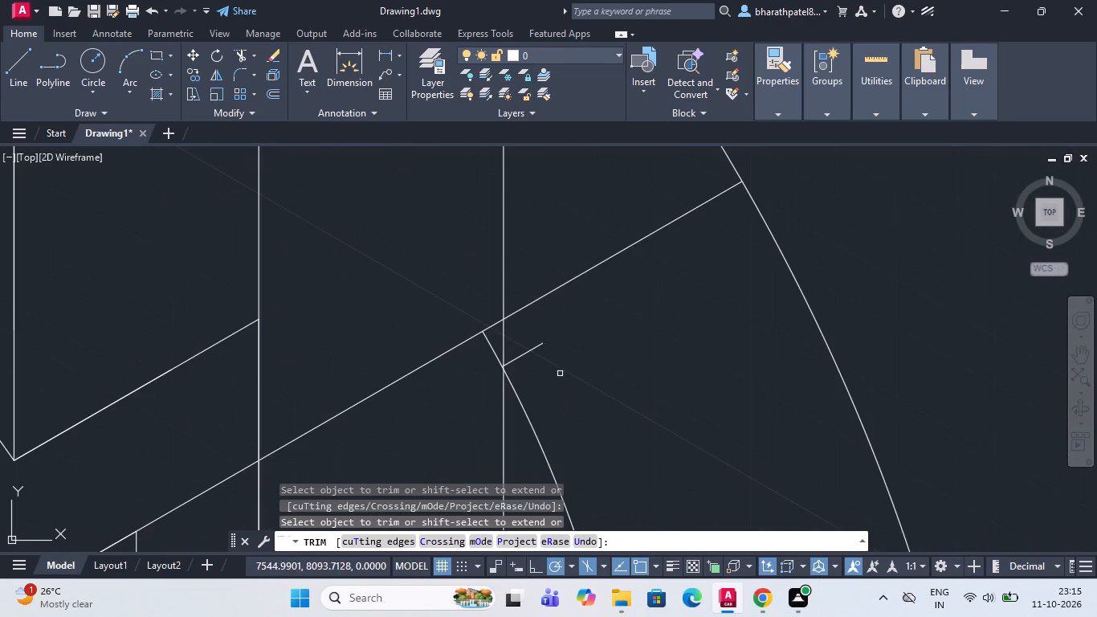
{"action": "left_click", "coordinate": [530, 349]}
{"action": "scroll", "coordinate": [530, 349], "scroll_direction": "down", "scroll_amount": 3}
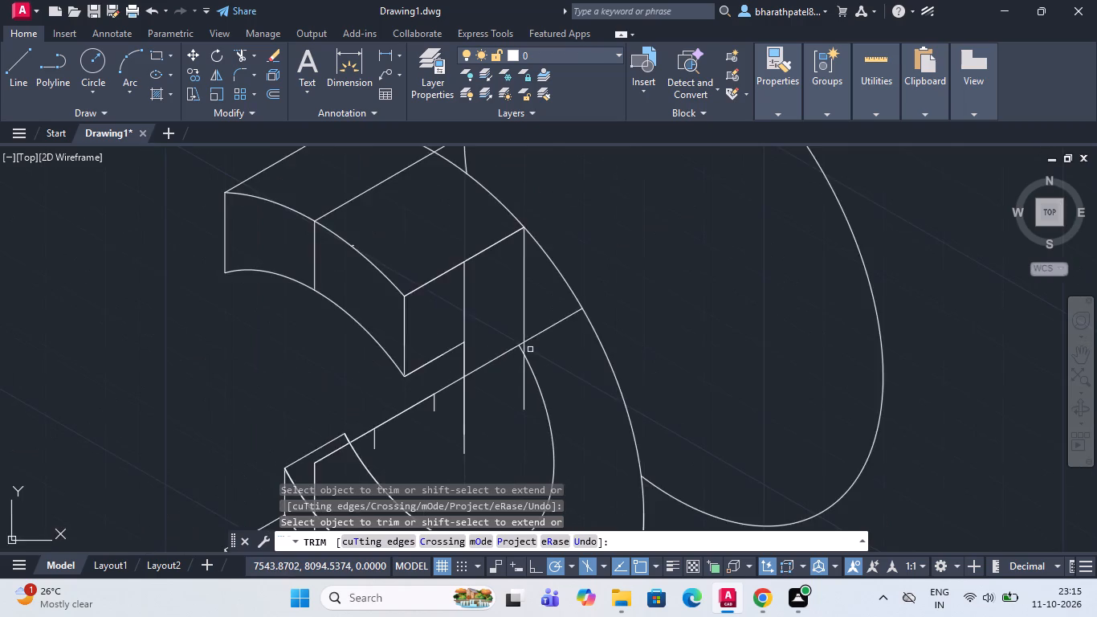
Trim the inner arc's small leftover tip between the long 30° line and the outer vertical line.
{"action": "scroll", "coordinate": [530, 349], "scroll_direction": "down", "scroll_amount": 1}
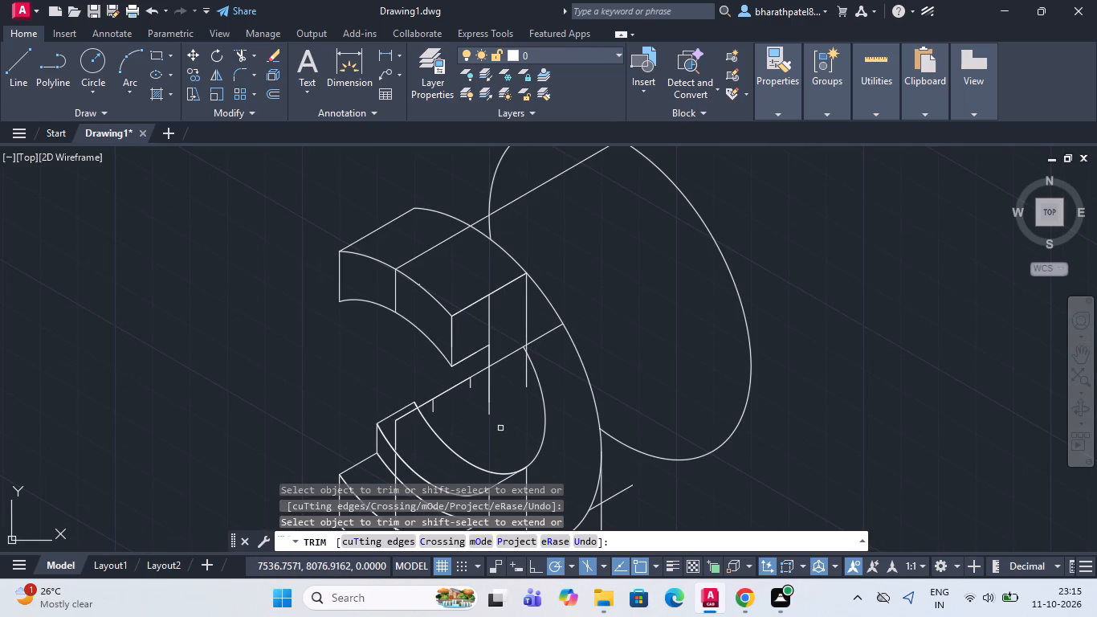
{"action": "scroll", "coordinate": [524, 366], "scroll_direction": "up", "scroll_amount": 3}
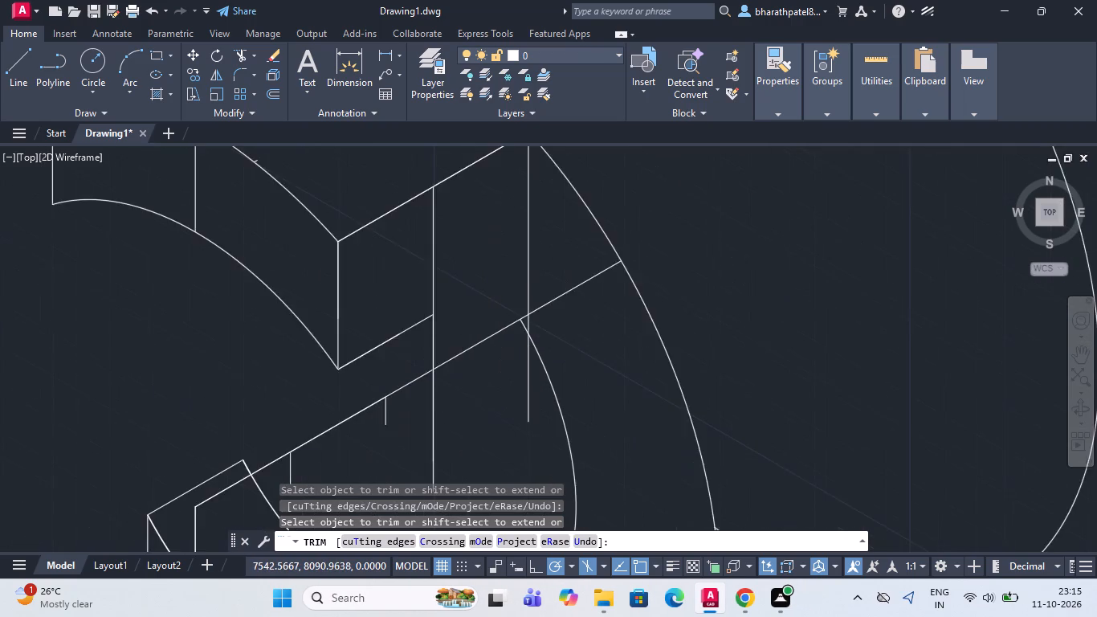
{"action": "left_click", "coordinate": [525, 308]}
{"action": "scroll", "coordinate": [525, 308], "scroll_direction": "down", "scroll_amount": 4}
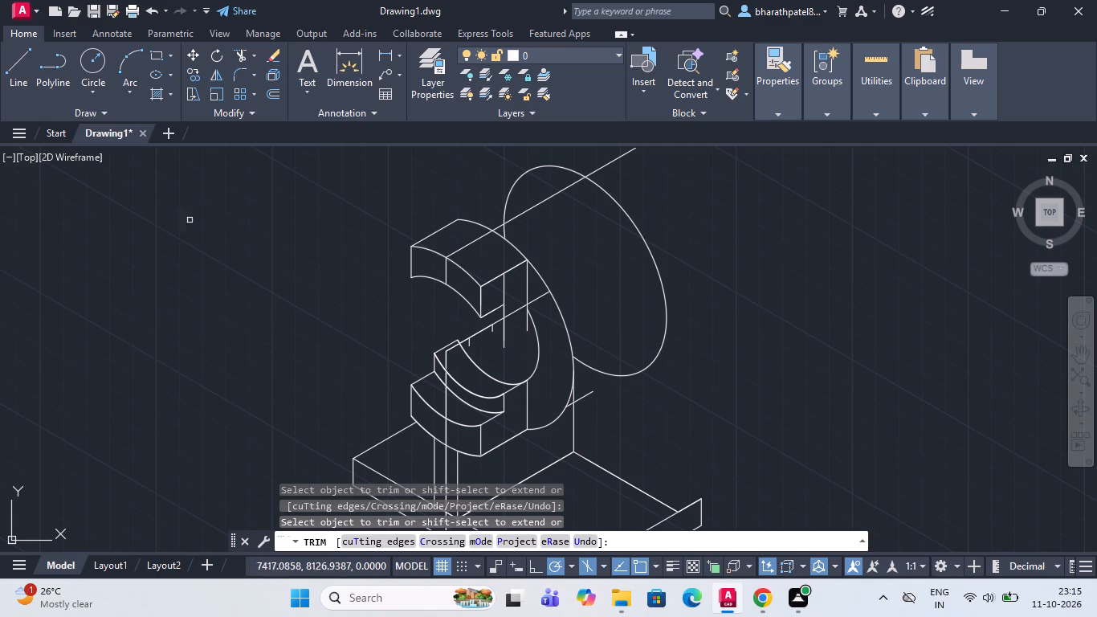
{"action": "key", "text": "Escape"}
Draw a radius 25 isocircle centred on the long 30° line, at the top of the short vertical tick nearest the lower curved block.
{"action": "type", "text": "ell"}
{"action": "key", "text": "Return"}
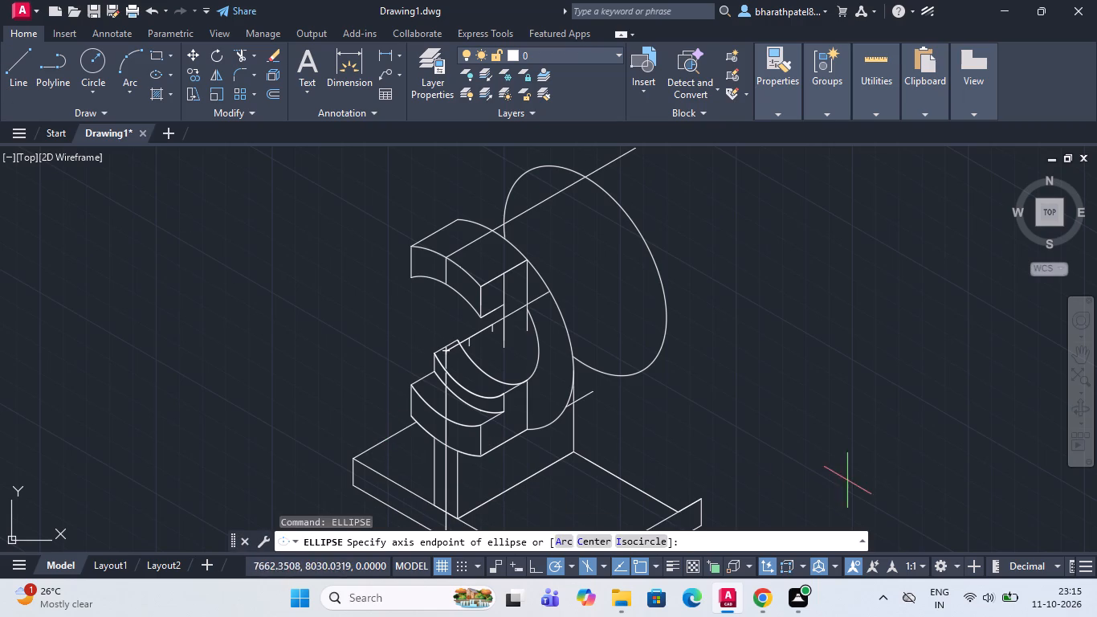
{"action": "left_click", "coordinate": [622, 543]}
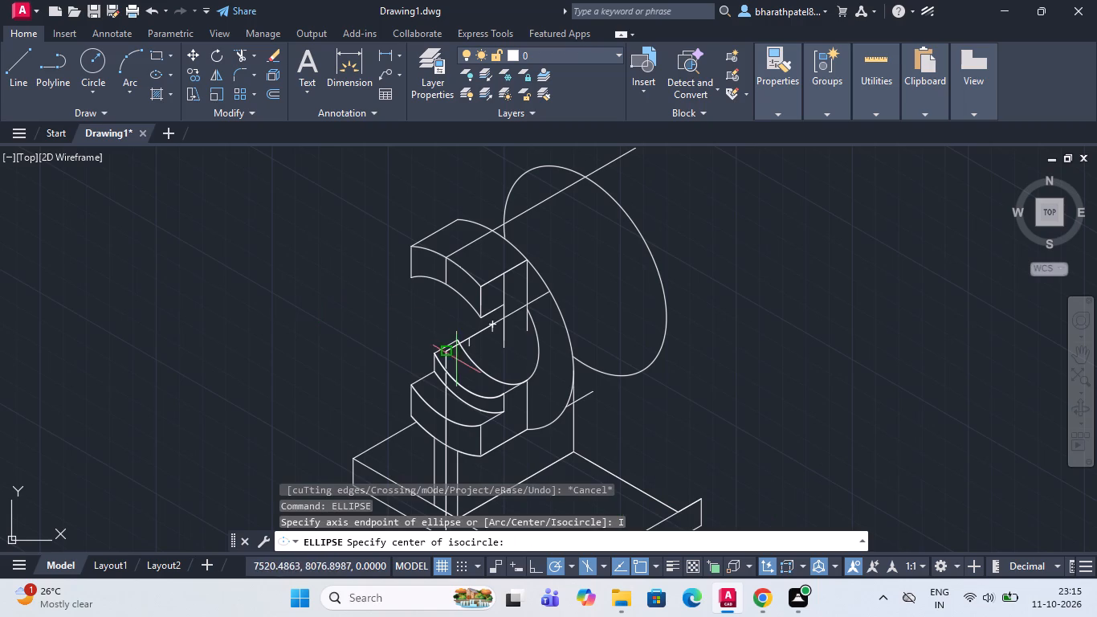
{"action": "scroll", "coordinate": [460, 353], "scroll_direction": "up", "scroll_amount": 3}
{"action": "left_click_drag", "start_coordinate": [484, 295], "coordinate": [495, 310]}
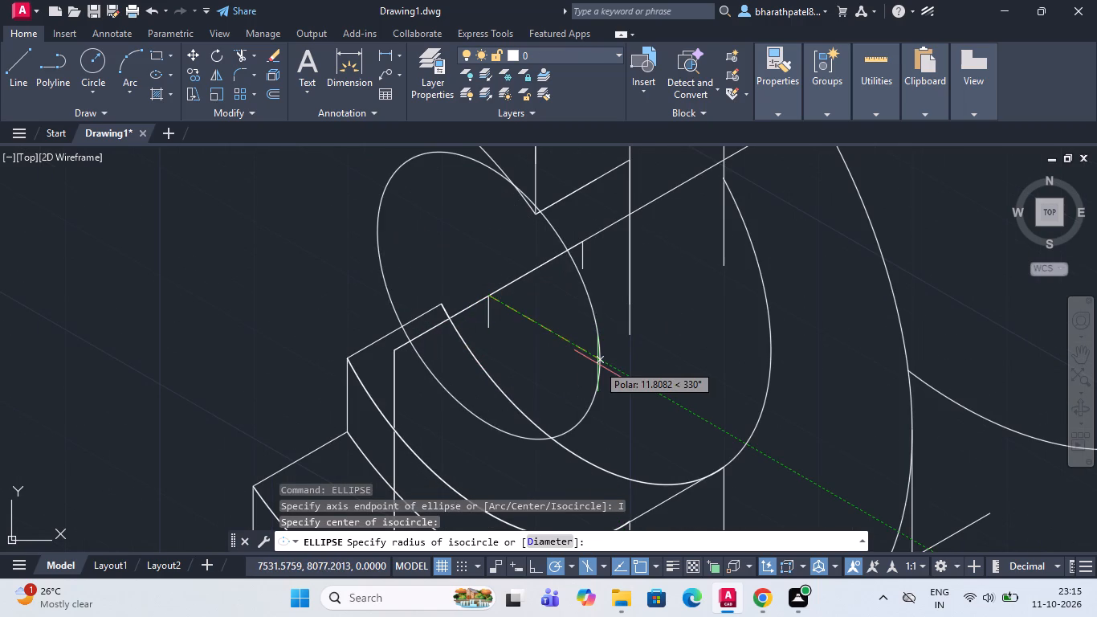
{"action": "type", "text": "25"}
{"action": "key", "text": "Return"}
Trim the new isocircle's segments that cross the front face of the upper curved part.
{"action": "scroll", "coordinate": [252, 35], "scroll_direction": "down", "scroll_amount": 2}
{"action": "scroll", "coordinate": [610, 211], "scroll_direction": "down", "scroll_amount": 2}
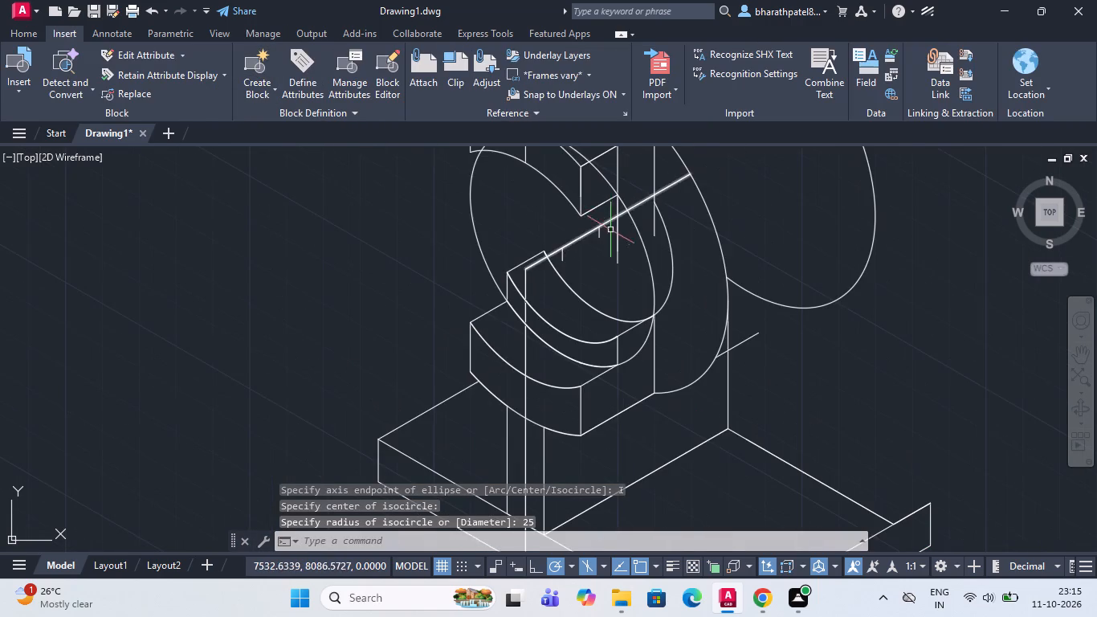
{"action": "scroll", "coordinate": [652, 216], "scroll_direction": "down", "scroll_amount": 1}
{"action": "scroll", "coordinate": [626, 167], "scroll_direction": "up", "scroll_amount": 2}
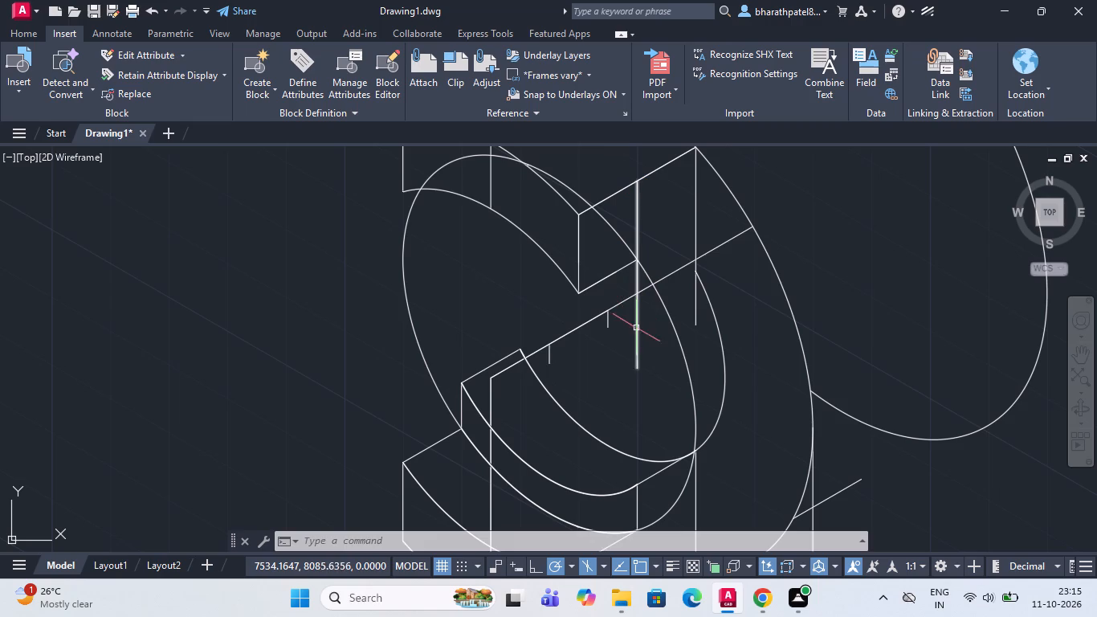
{"action": "scroll", "coordinate": [637, 351], "scroll_direction": "down", "scroll_amount": 2}
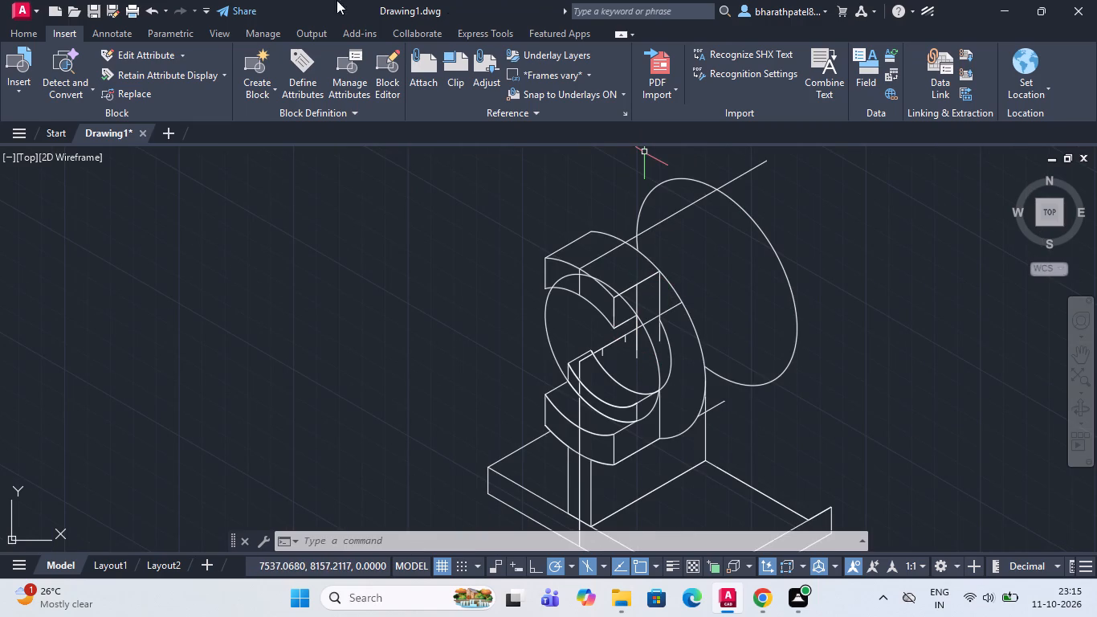
{"action": "left_click", "coordinate": [15, 31]}
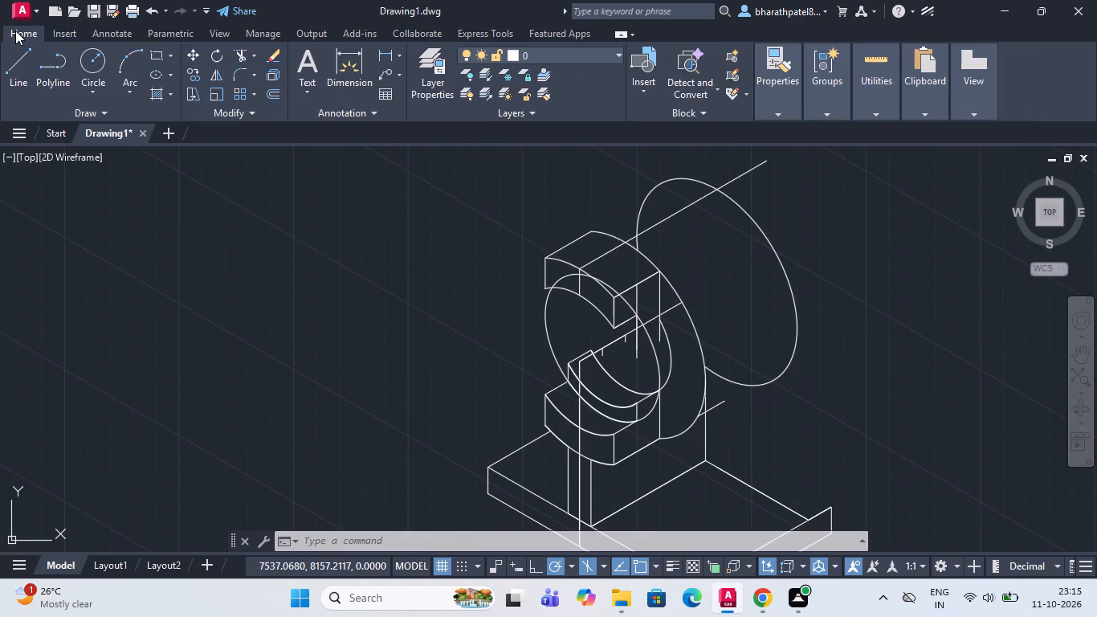
{"action": "left_click", "coordinate": [243, 54]}
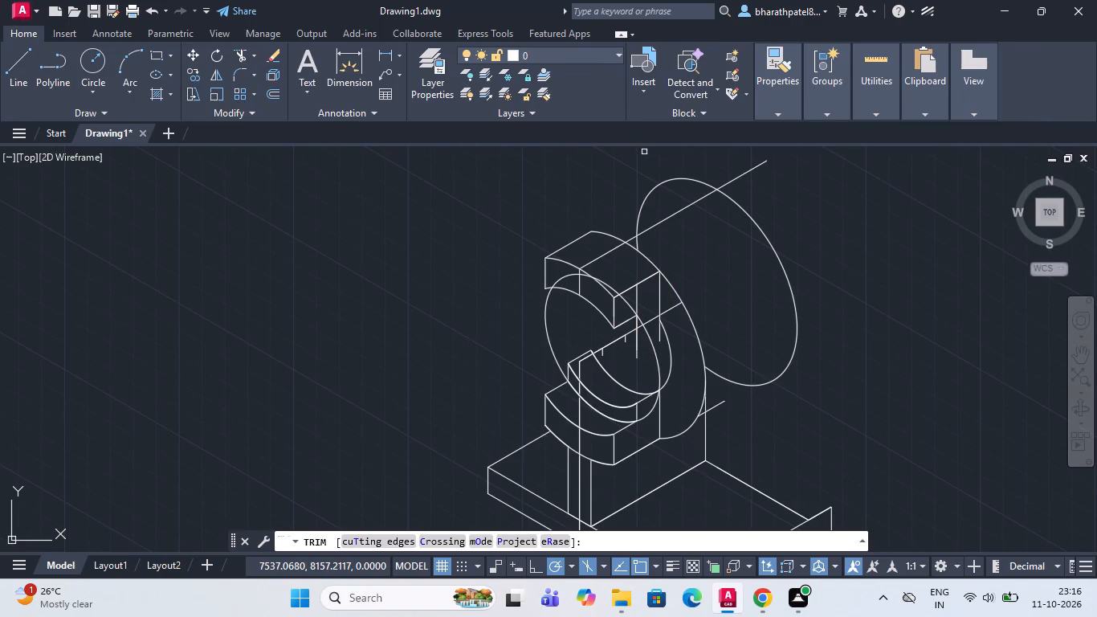
{"action": "scroll", "coordinate": [603, 331], "scroll_direction": "up", "scroll_amount": 2}
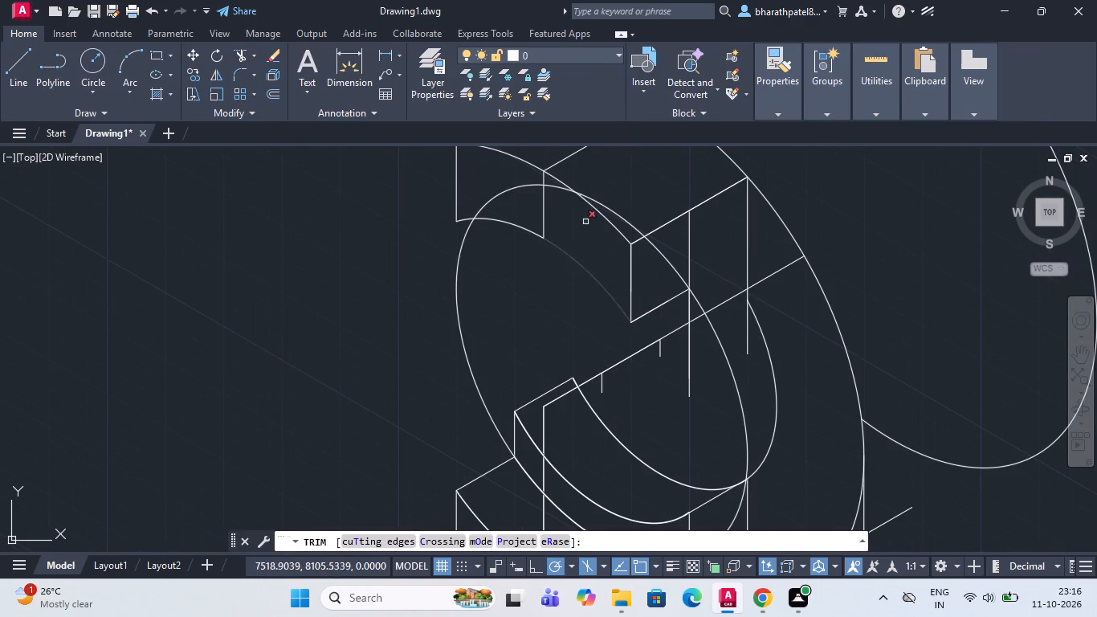
{"action": "left_click", "coordinate": [599, 201]}
{"action": "scroll", "coordinate": [559, 186], "scroll_direction": "up", "scroll_amount": 2}
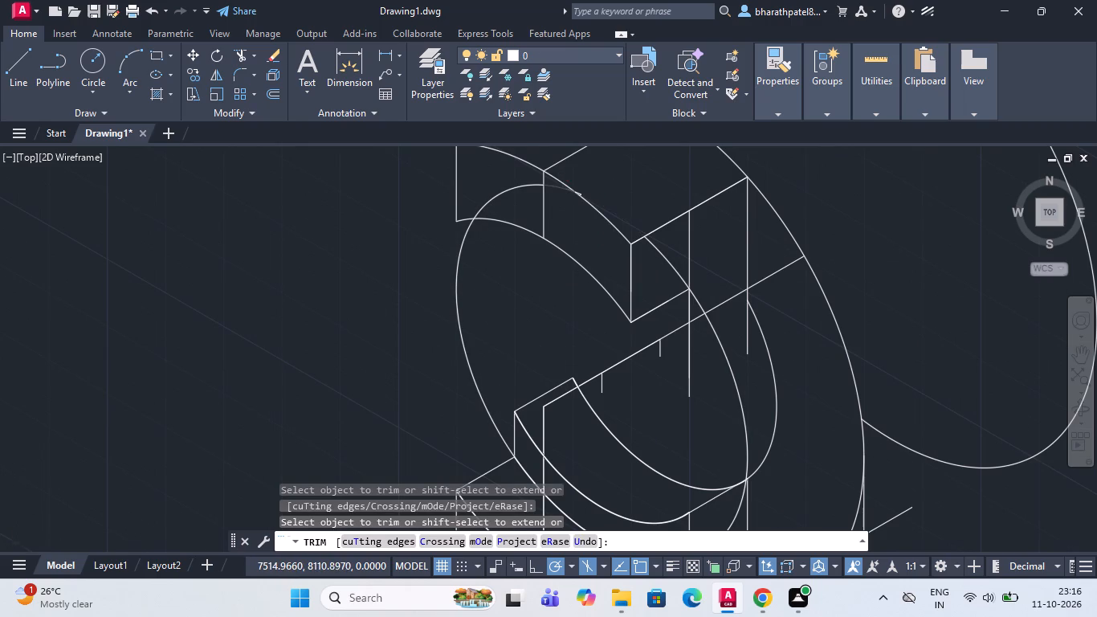
{"action": "scroll", "coordinate": [559, 186], "scroll_direction": "up", "scroll_amount": 1}
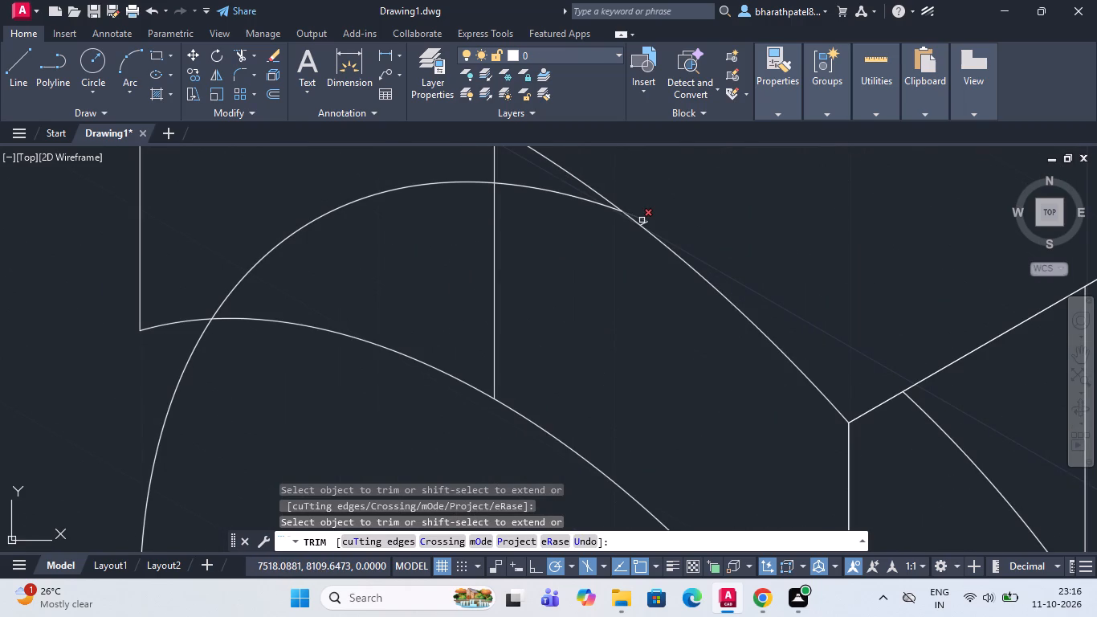
{"action": "left_click", "coordinate": [645, 222]}
{"action": "left_click", "coordinate": [646, 222]}
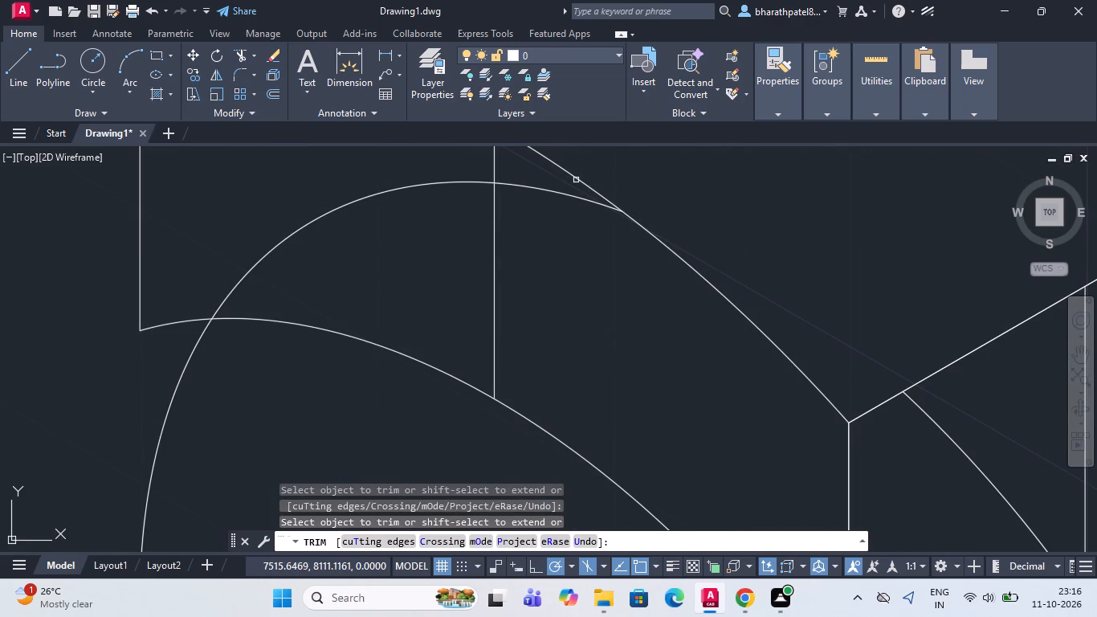
{"action": "left_click", "coordinate": [568, 196]}
{"action": "left_click", "coordinate": [396, 188]}
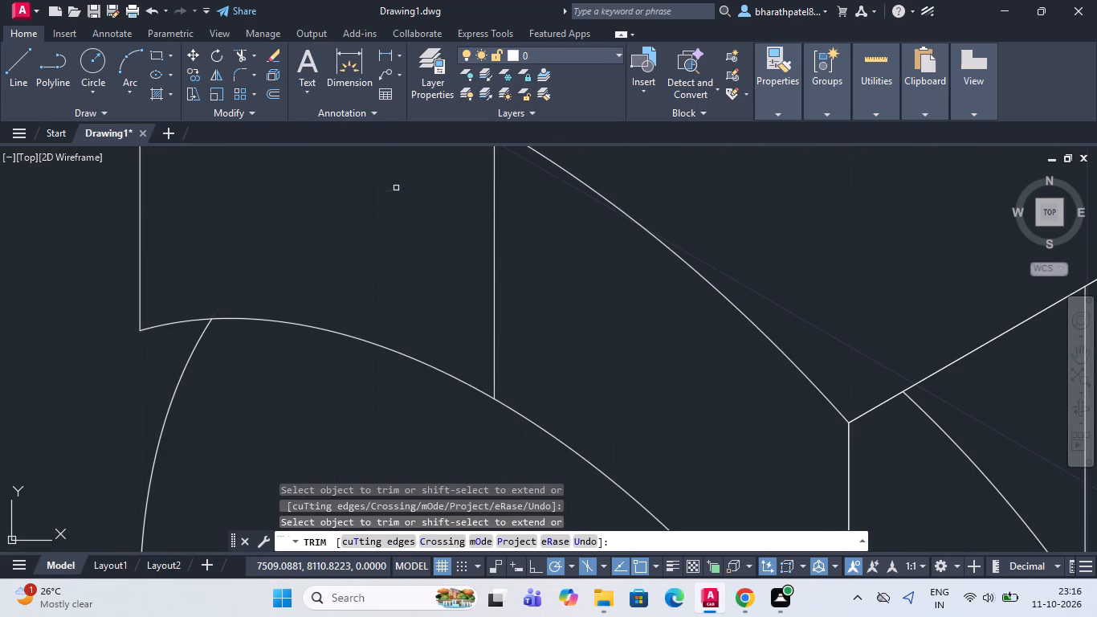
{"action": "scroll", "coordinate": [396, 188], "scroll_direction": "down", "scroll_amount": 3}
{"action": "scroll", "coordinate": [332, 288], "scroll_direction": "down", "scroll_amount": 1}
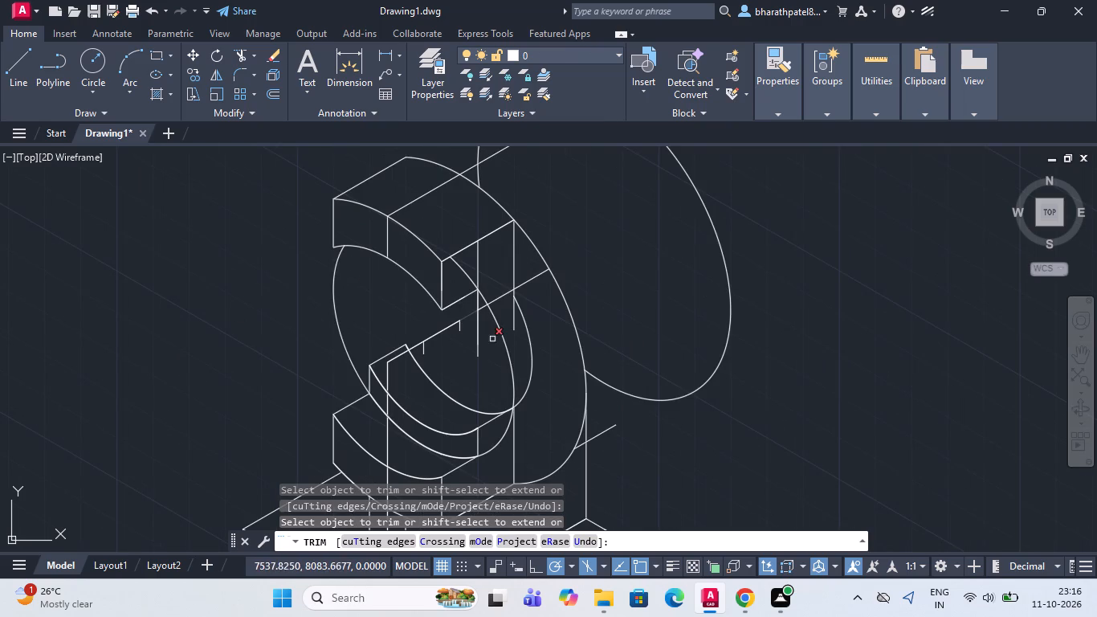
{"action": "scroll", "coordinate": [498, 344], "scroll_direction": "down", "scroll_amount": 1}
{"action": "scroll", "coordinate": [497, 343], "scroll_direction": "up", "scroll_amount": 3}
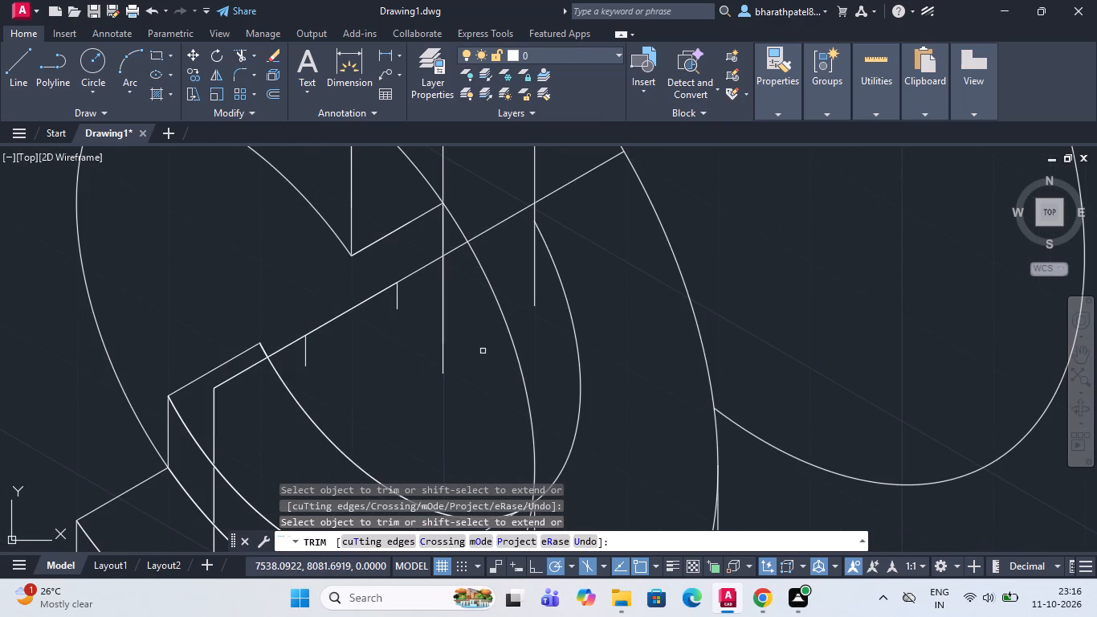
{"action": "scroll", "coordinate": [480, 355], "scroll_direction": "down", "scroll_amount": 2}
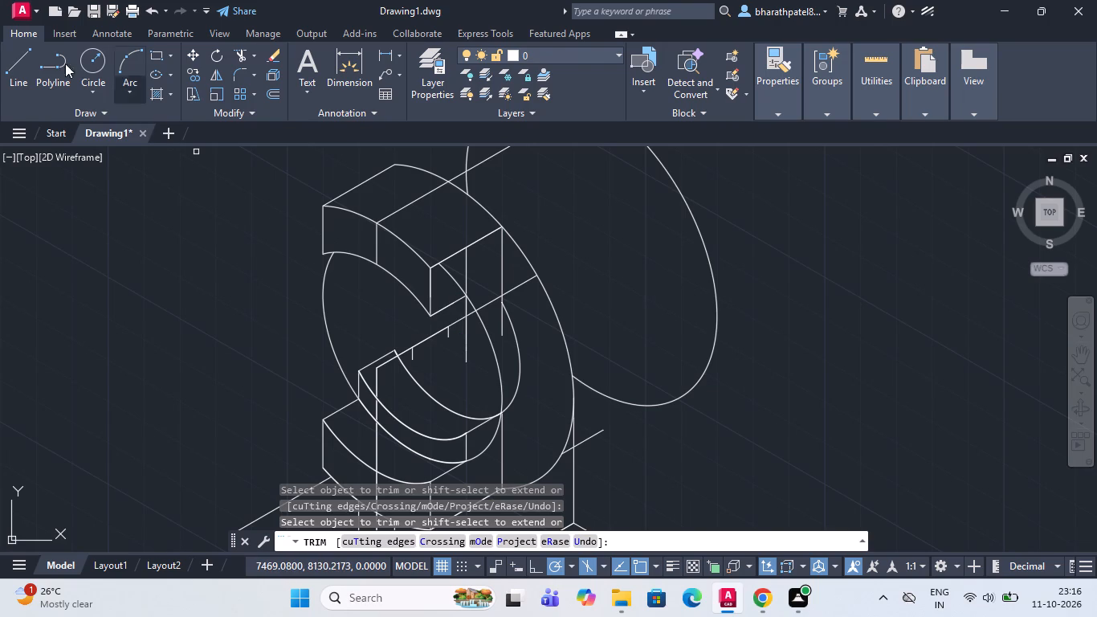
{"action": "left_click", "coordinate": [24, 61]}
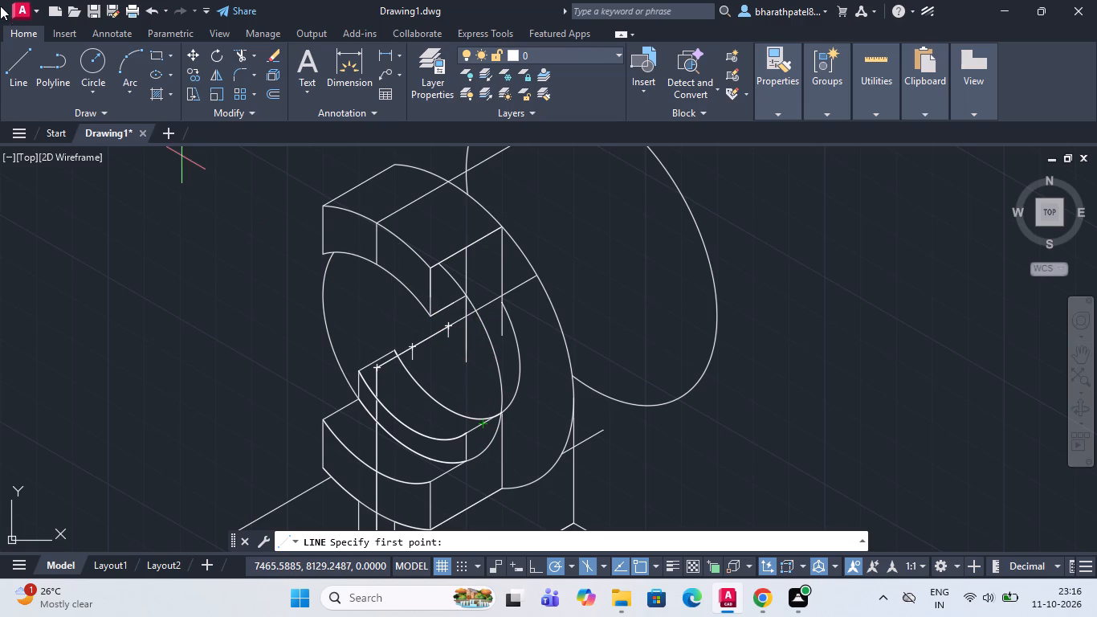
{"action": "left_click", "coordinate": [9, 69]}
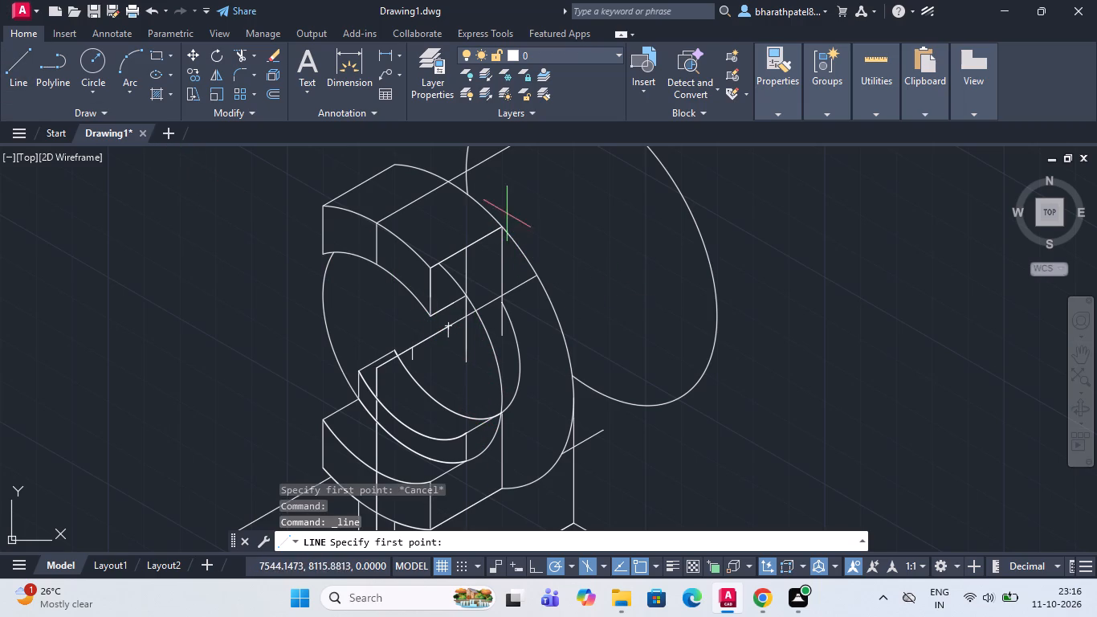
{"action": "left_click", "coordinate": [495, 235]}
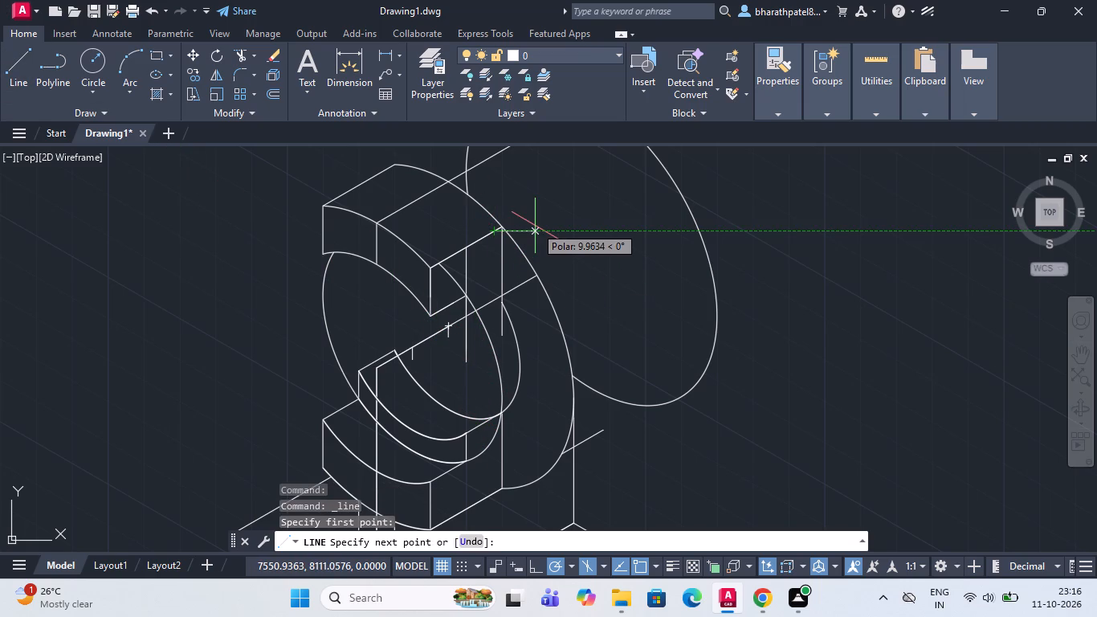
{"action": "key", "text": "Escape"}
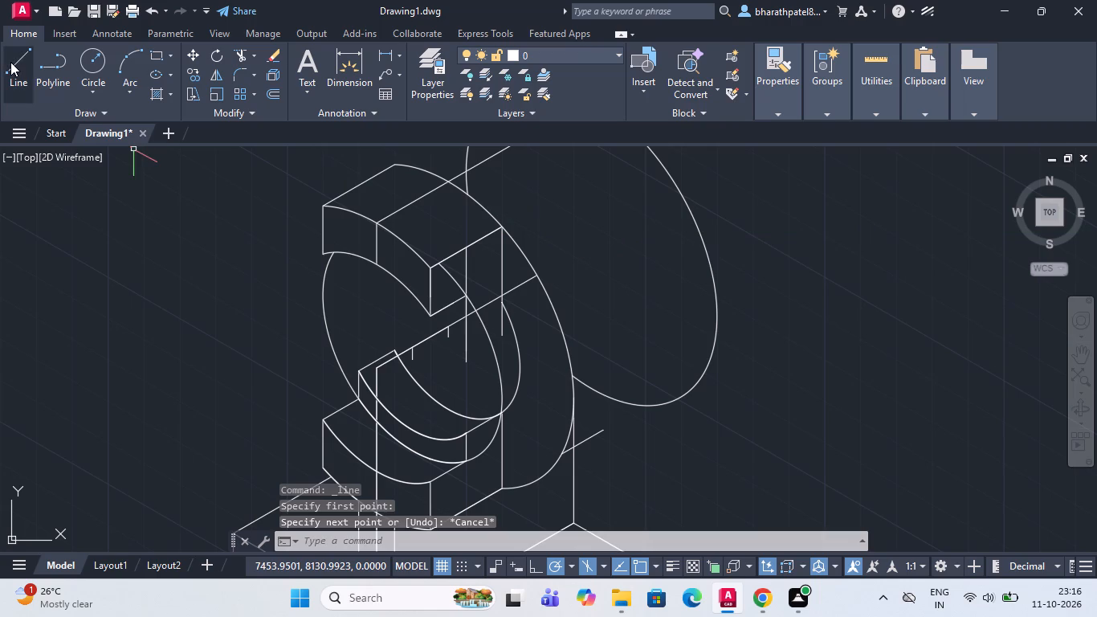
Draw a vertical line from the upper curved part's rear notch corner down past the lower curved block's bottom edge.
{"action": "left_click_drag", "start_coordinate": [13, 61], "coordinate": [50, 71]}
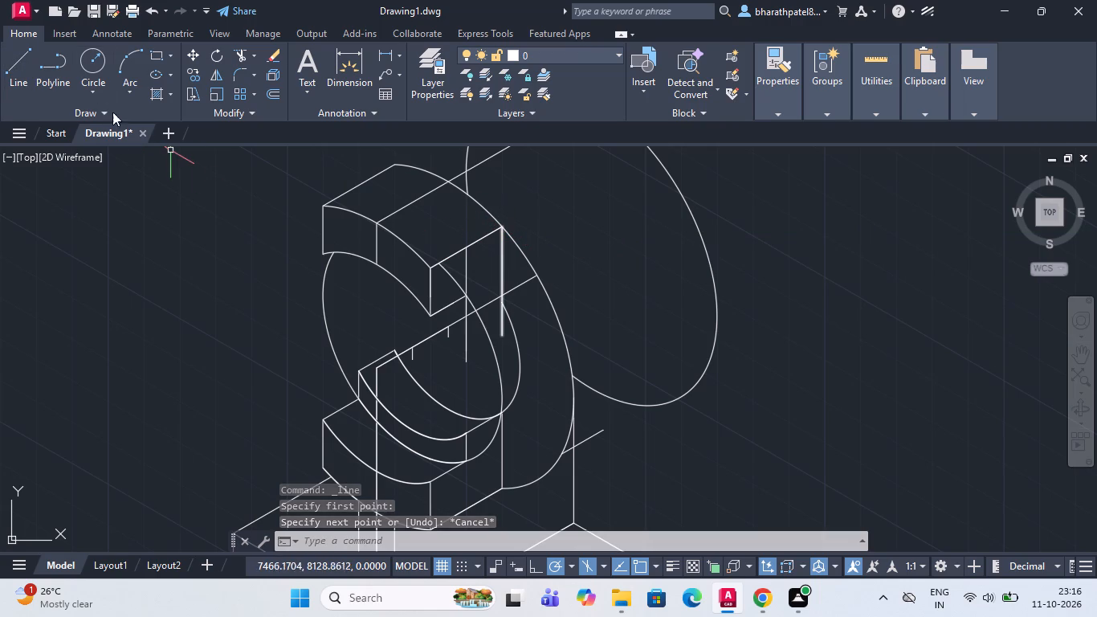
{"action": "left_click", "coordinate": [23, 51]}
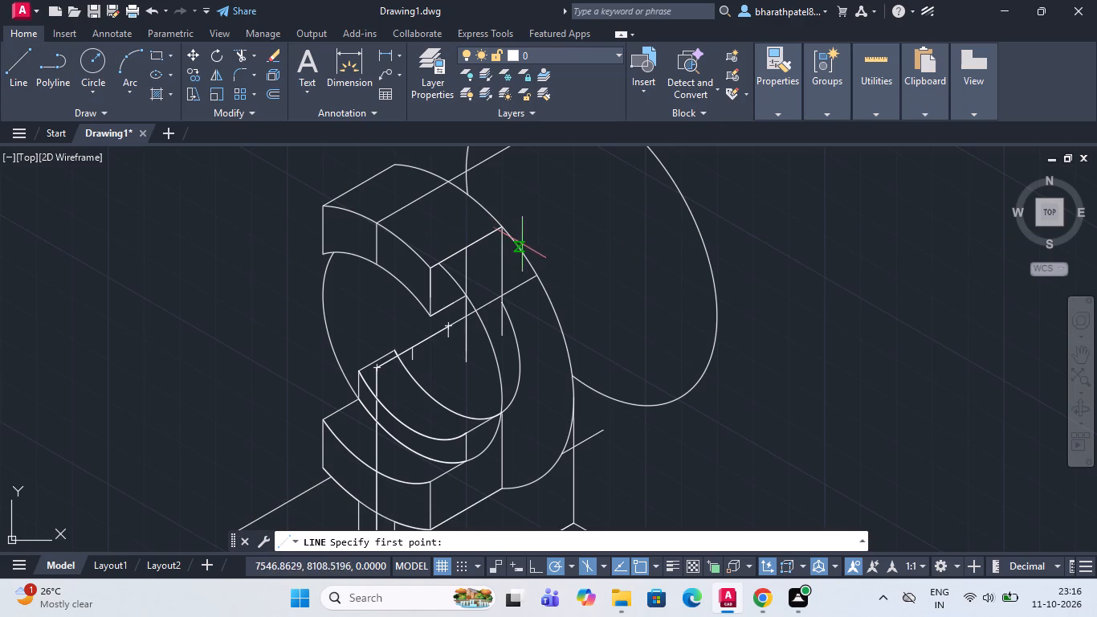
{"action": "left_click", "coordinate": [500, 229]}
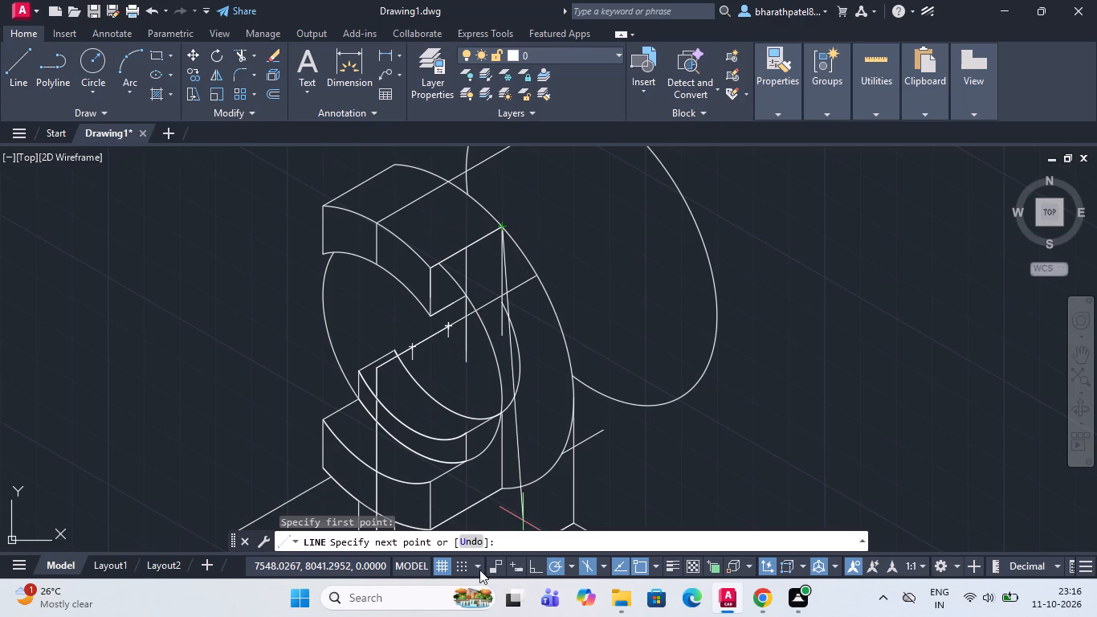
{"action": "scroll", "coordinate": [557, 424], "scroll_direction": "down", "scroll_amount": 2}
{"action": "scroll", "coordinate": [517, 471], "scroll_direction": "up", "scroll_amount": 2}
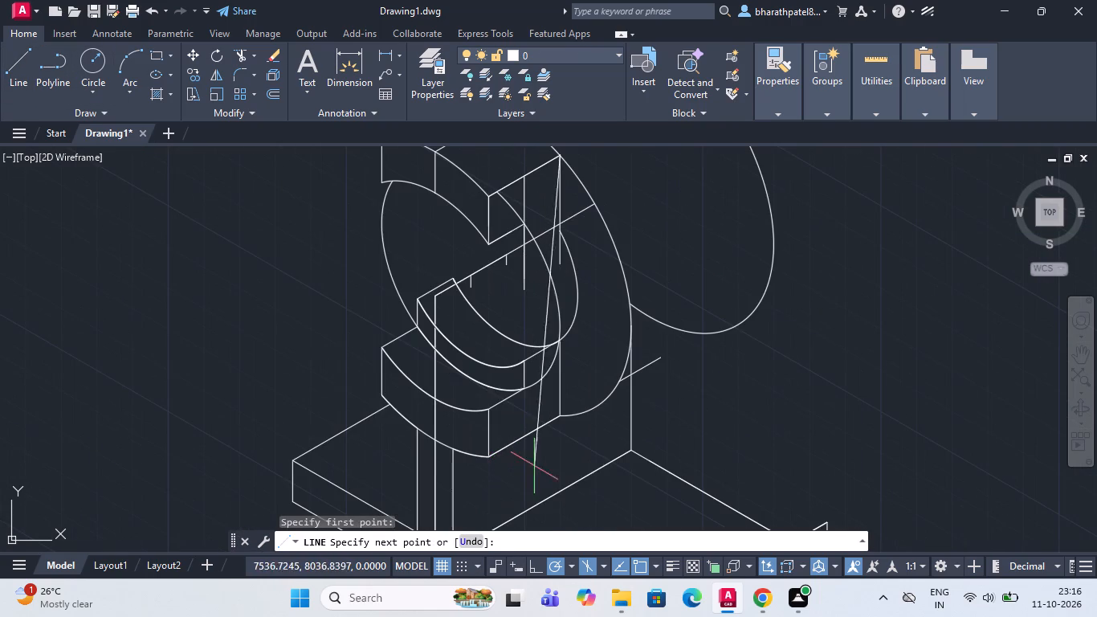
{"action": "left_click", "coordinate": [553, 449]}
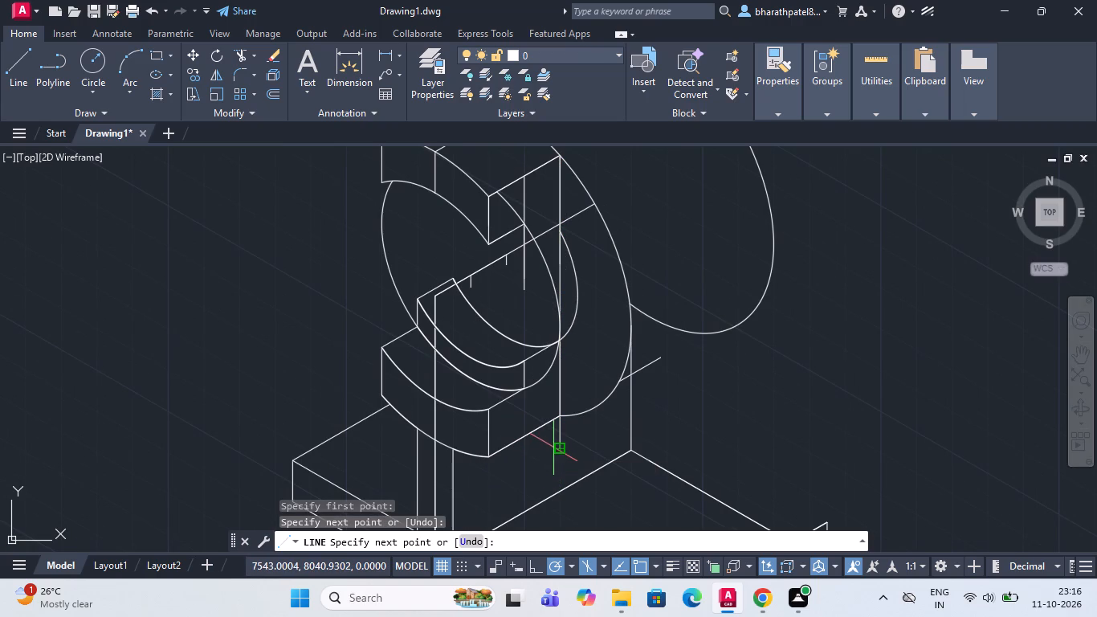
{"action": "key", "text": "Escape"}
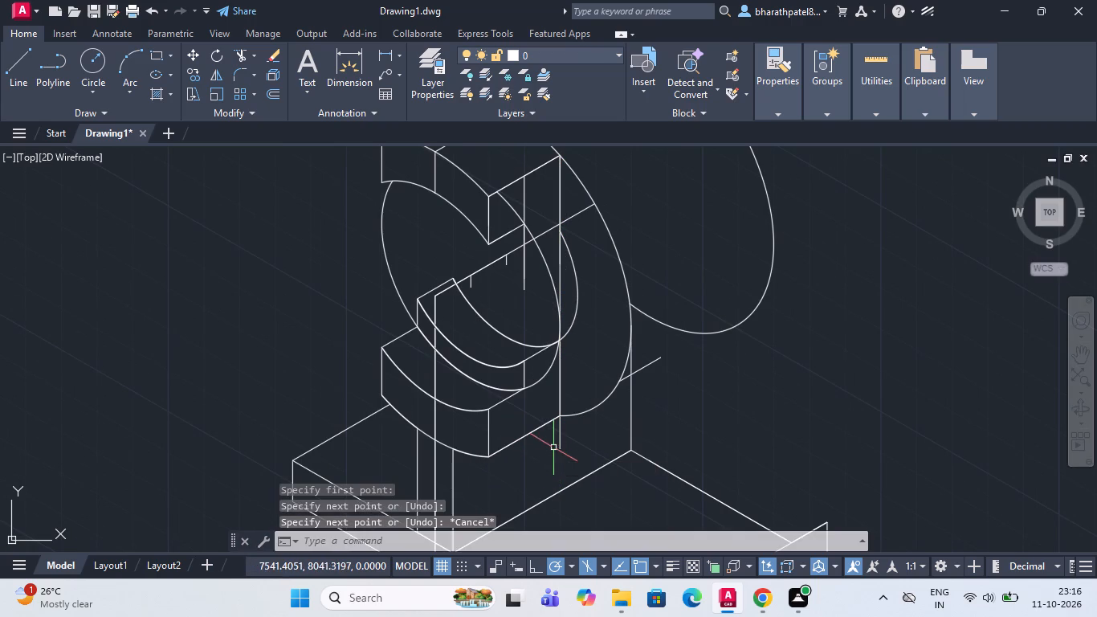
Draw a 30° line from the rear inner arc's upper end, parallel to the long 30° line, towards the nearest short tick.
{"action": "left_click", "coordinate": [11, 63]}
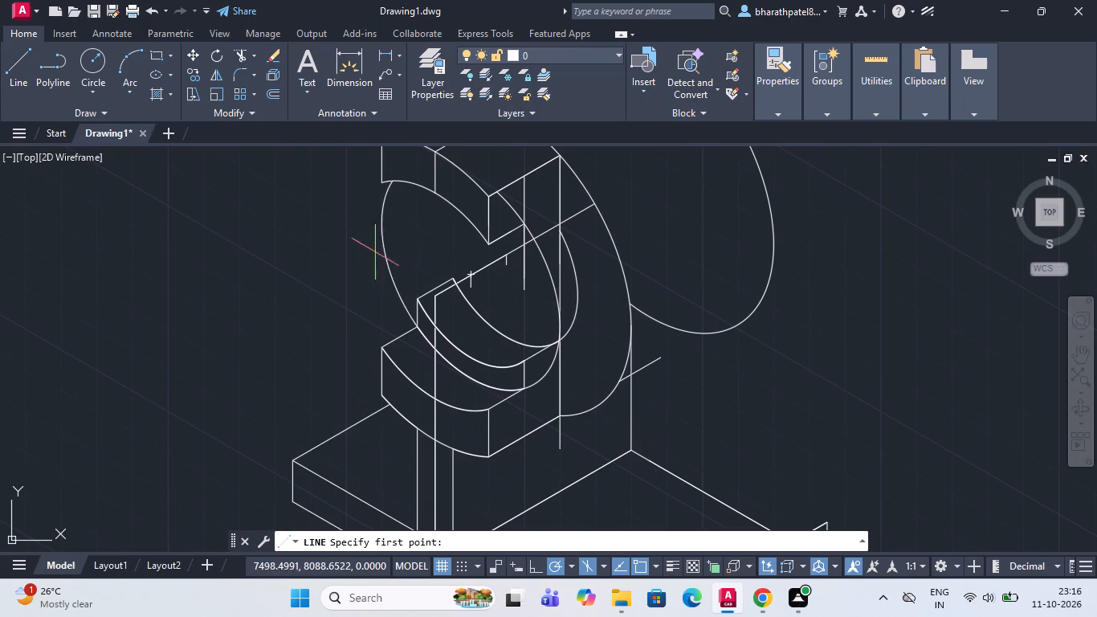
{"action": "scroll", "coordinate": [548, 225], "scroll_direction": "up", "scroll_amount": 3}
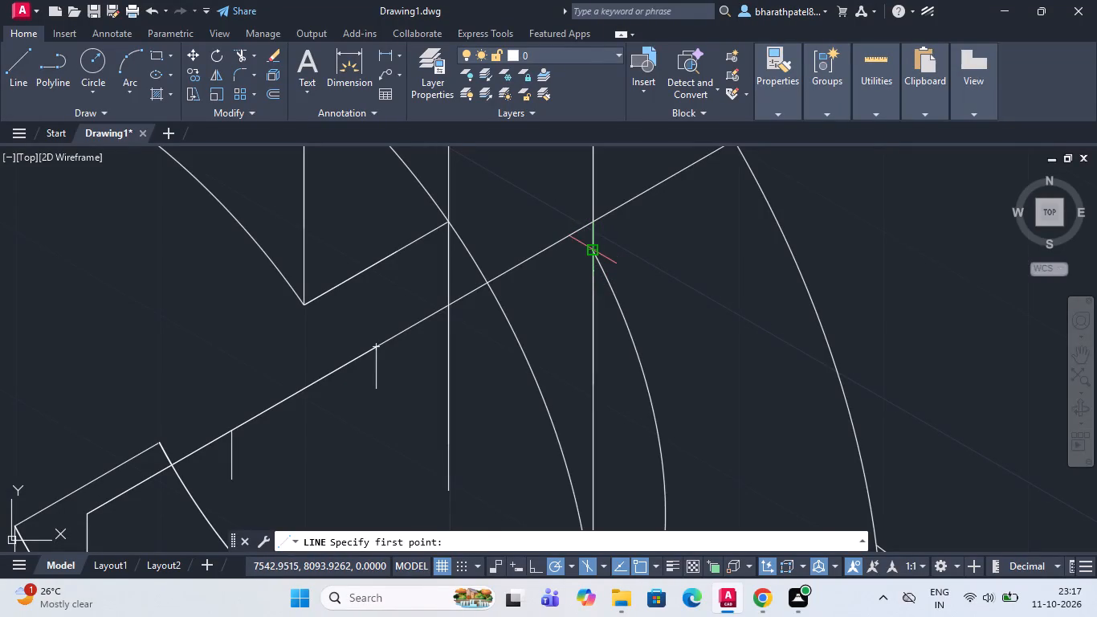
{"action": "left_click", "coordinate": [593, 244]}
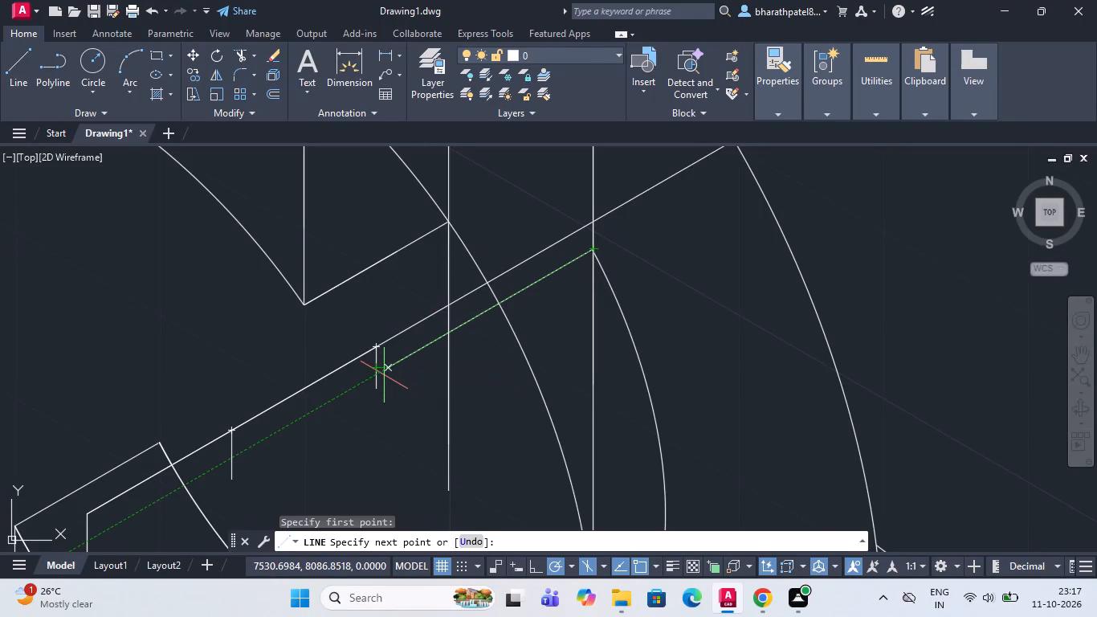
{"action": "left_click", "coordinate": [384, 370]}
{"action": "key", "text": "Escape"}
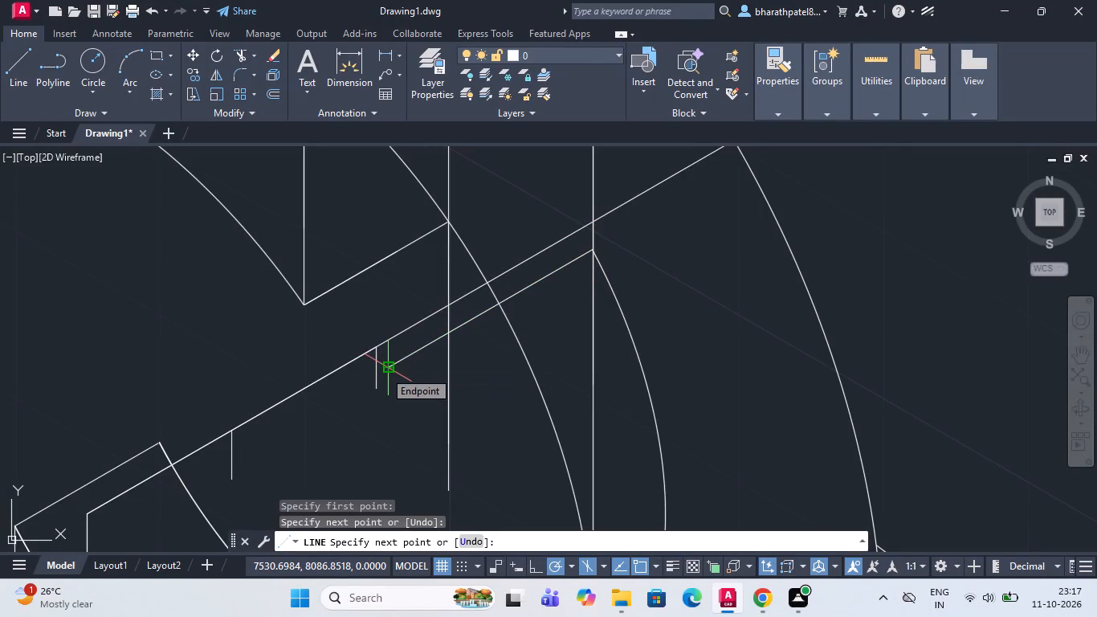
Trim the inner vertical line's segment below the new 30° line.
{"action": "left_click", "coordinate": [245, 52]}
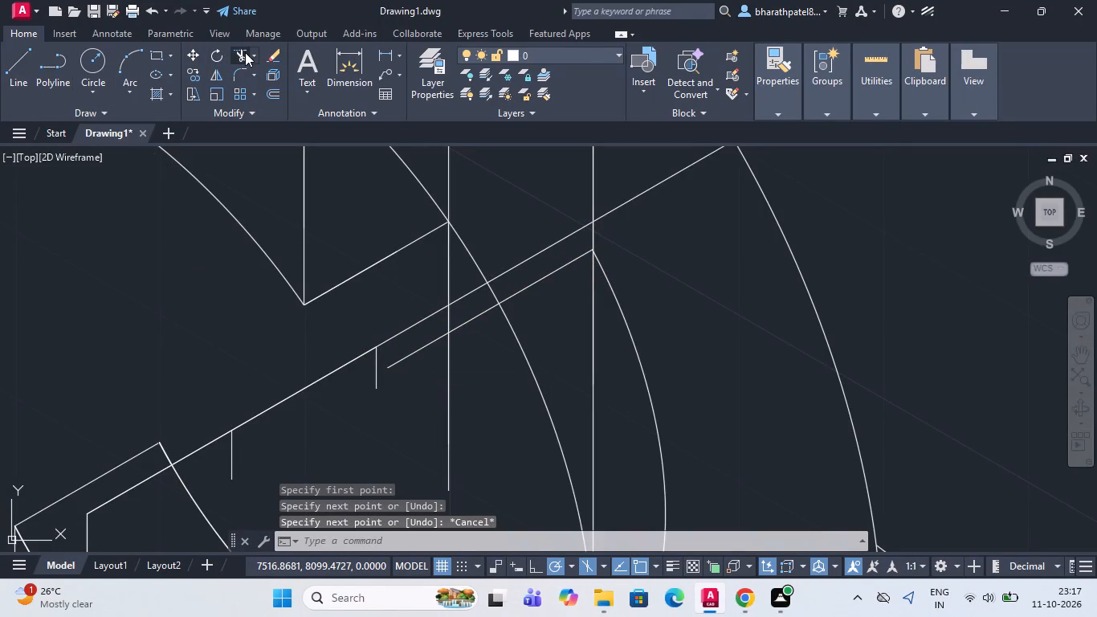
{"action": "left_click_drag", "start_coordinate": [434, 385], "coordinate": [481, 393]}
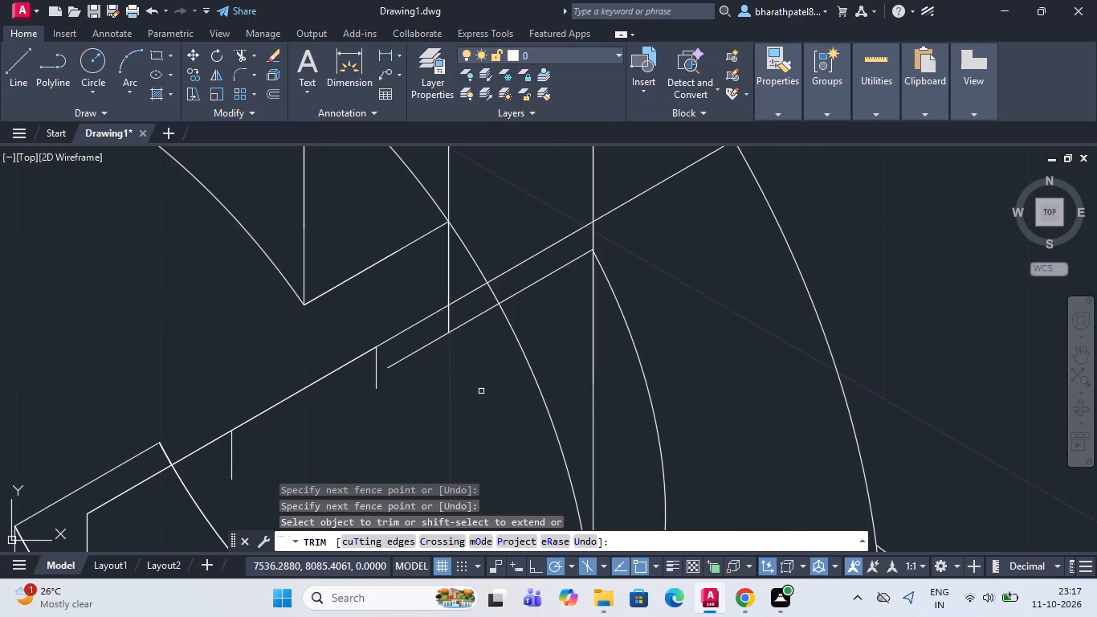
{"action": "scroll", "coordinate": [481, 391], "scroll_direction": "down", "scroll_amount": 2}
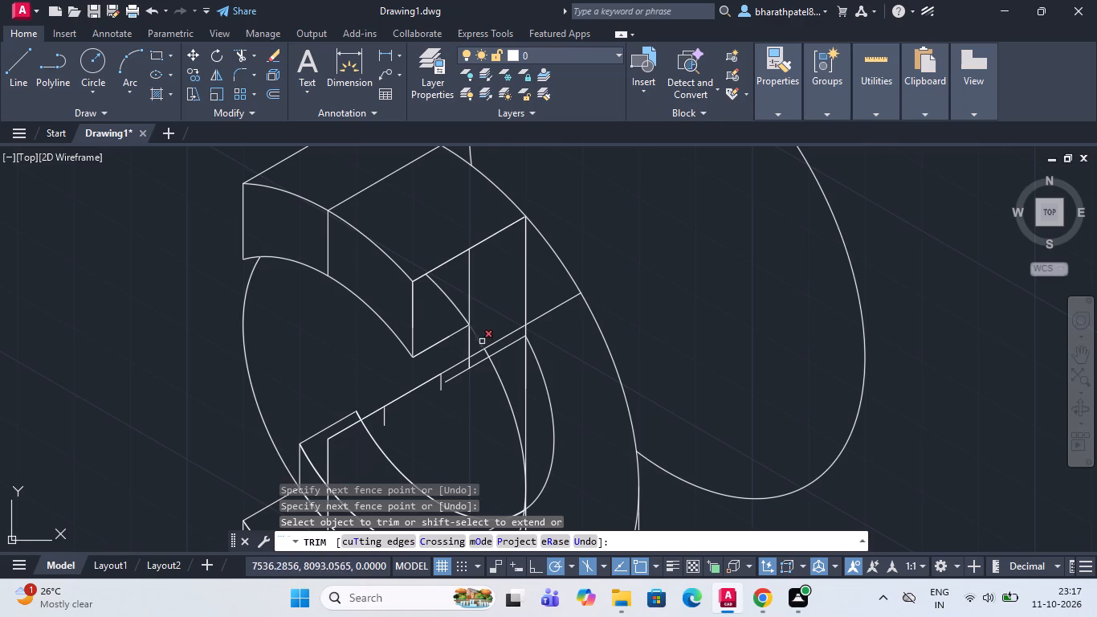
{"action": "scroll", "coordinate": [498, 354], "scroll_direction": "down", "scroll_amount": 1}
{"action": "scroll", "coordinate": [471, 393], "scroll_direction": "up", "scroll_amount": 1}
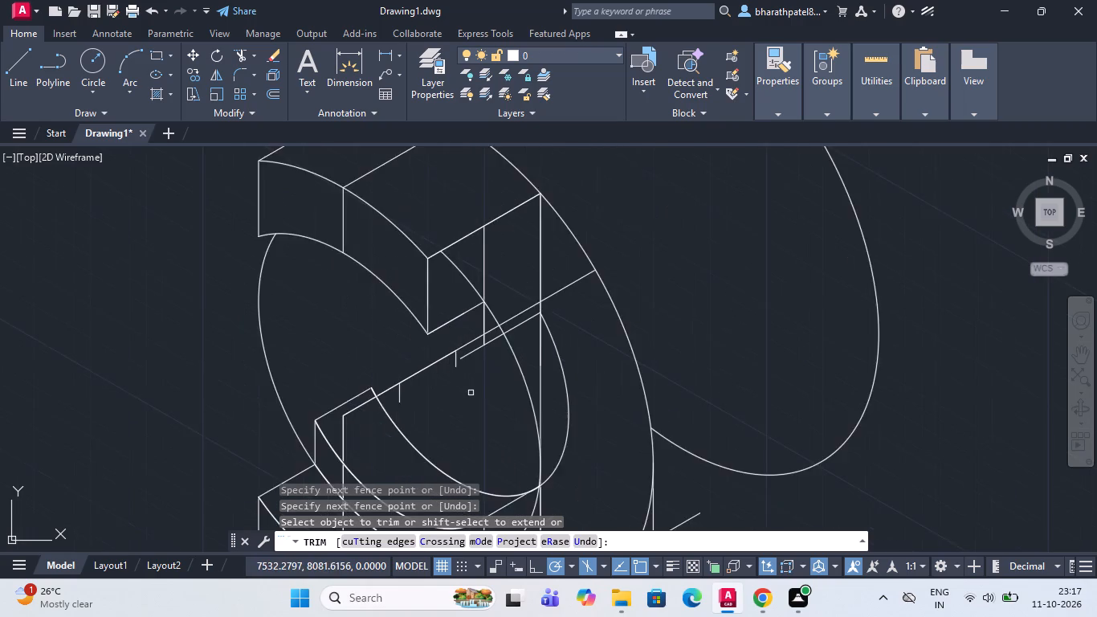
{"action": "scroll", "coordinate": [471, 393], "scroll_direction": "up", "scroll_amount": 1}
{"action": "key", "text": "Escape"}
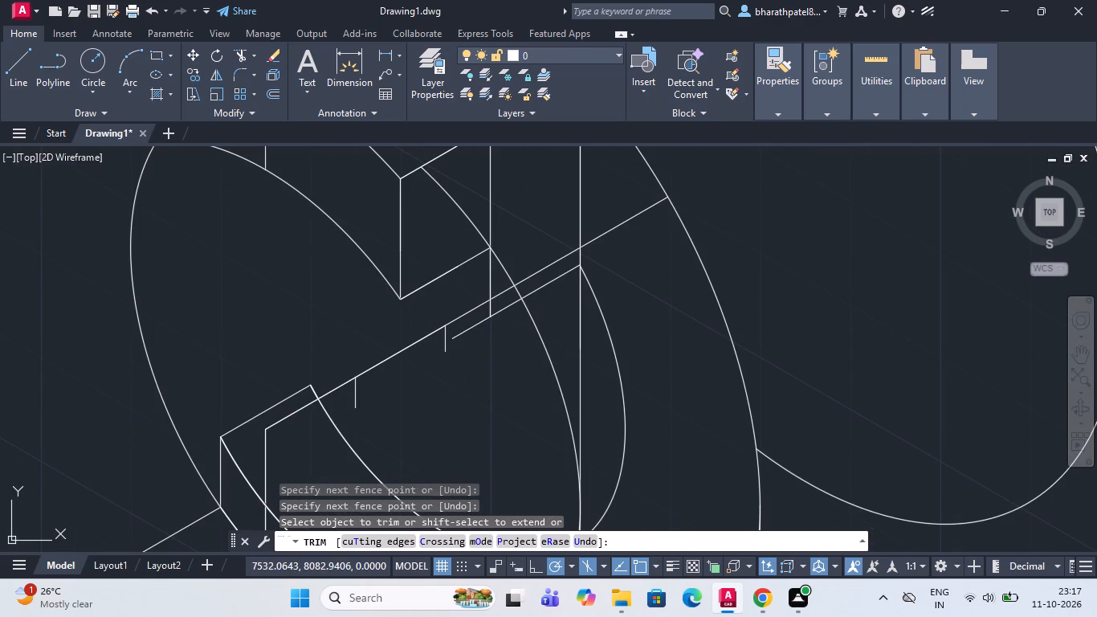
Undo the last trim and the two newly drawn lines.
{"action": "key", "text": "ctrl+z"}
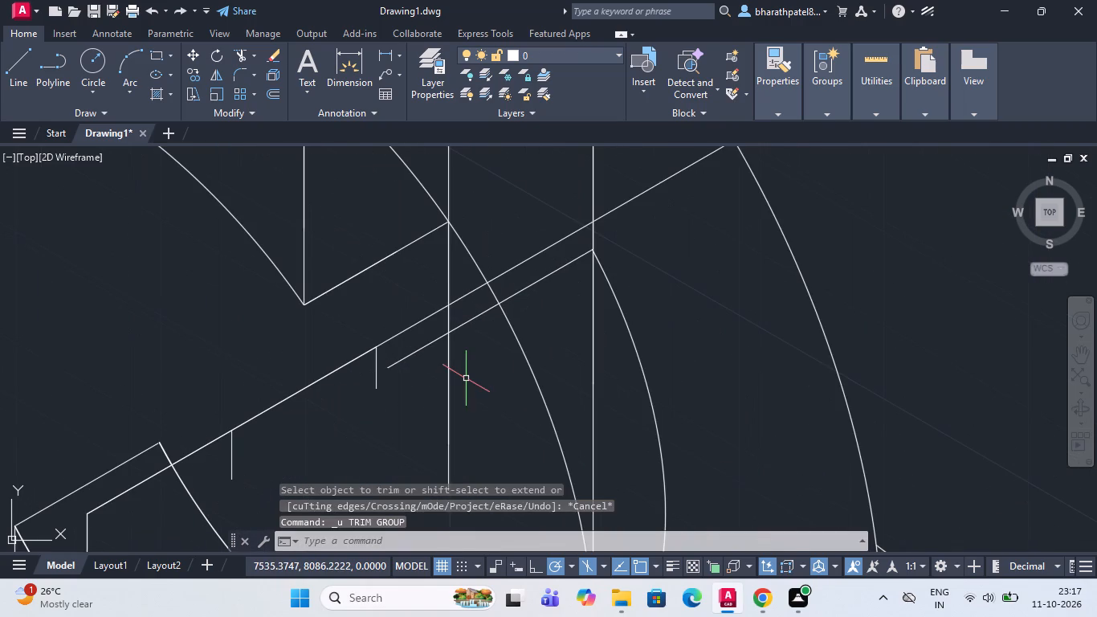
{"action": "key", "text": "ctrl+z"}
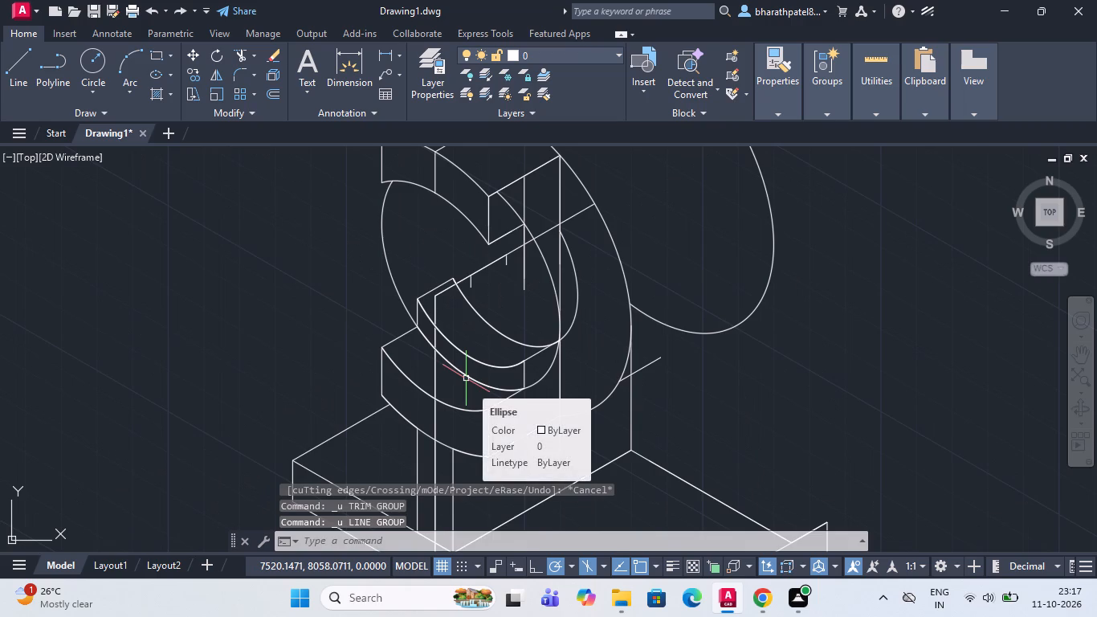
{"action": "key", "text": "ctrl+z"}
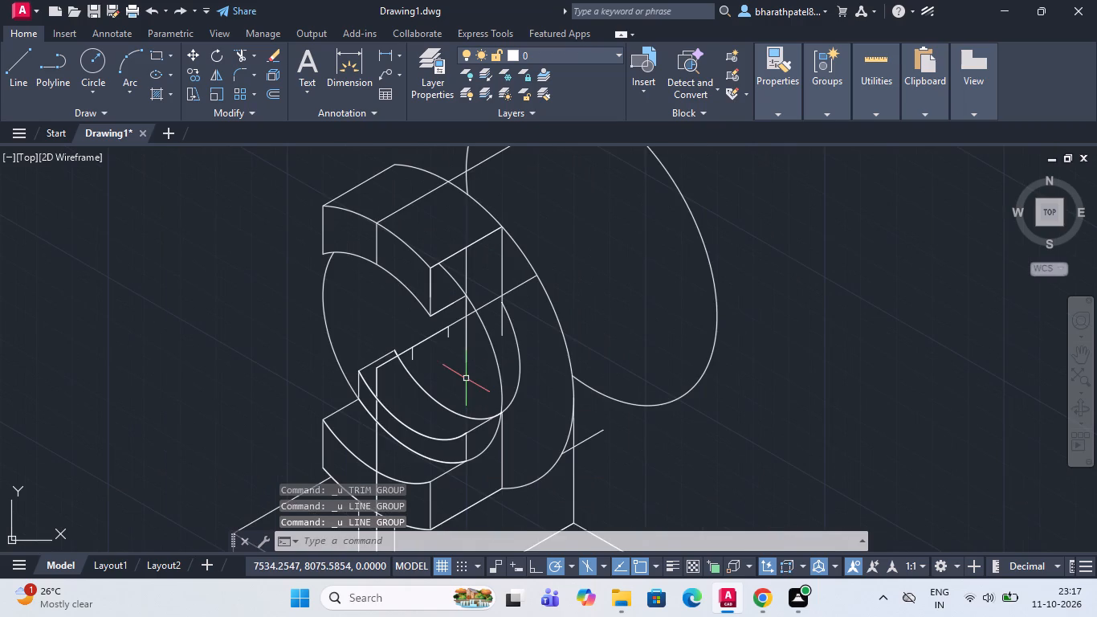
Delete the trimmed radius 25 front isocircle and the rear inner arc beside the outer vertical line.
{"action": "scroll", "coordinate": [480, 264], "scroll_direction": "up", "scroll_amount": 1}
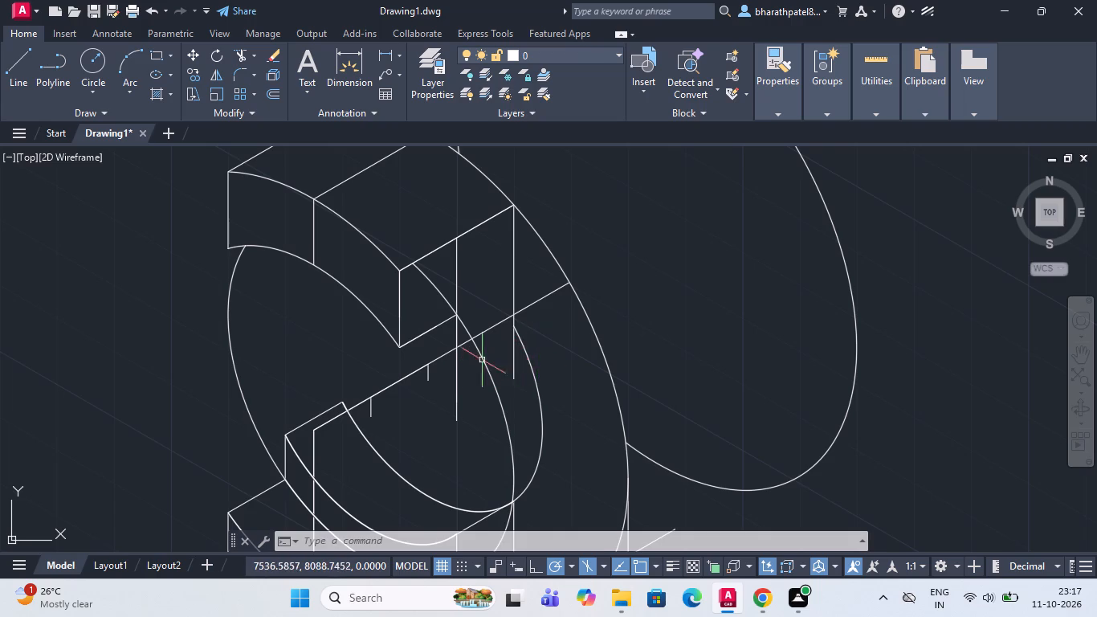
{"action": "scroll", "coordinate": [462, 359], "scroll_direction": "down", "scroll_amount": 2}
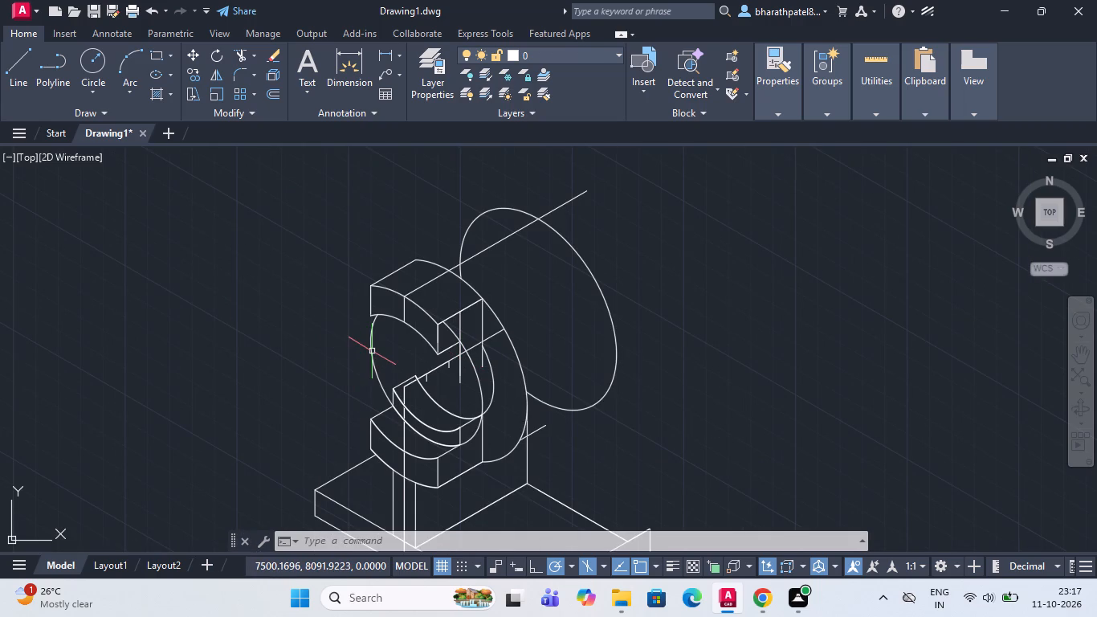
{"action": "left_click", "coordinate": [372, 351]}
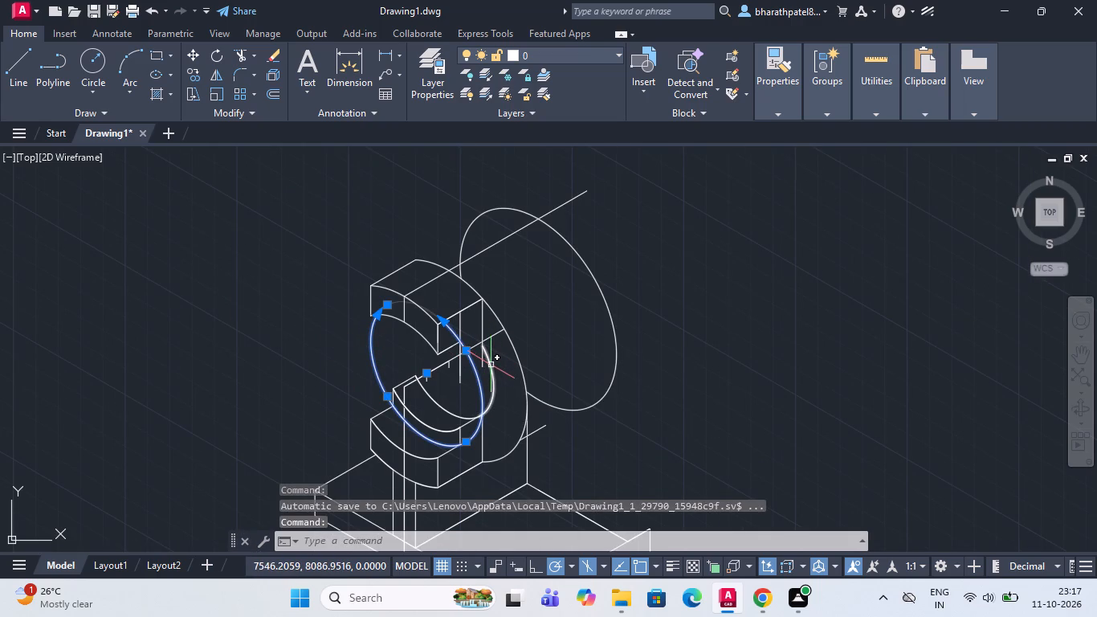
{"action": "left_click", "coordinate": [491, 365]}
{"action": "key", "text": "Delete"}
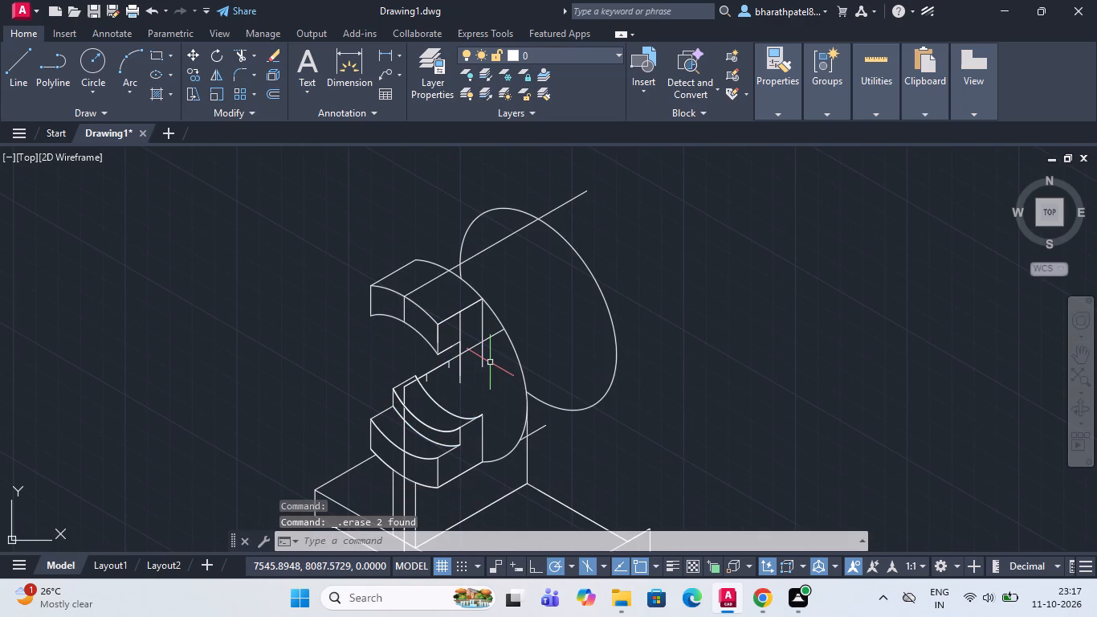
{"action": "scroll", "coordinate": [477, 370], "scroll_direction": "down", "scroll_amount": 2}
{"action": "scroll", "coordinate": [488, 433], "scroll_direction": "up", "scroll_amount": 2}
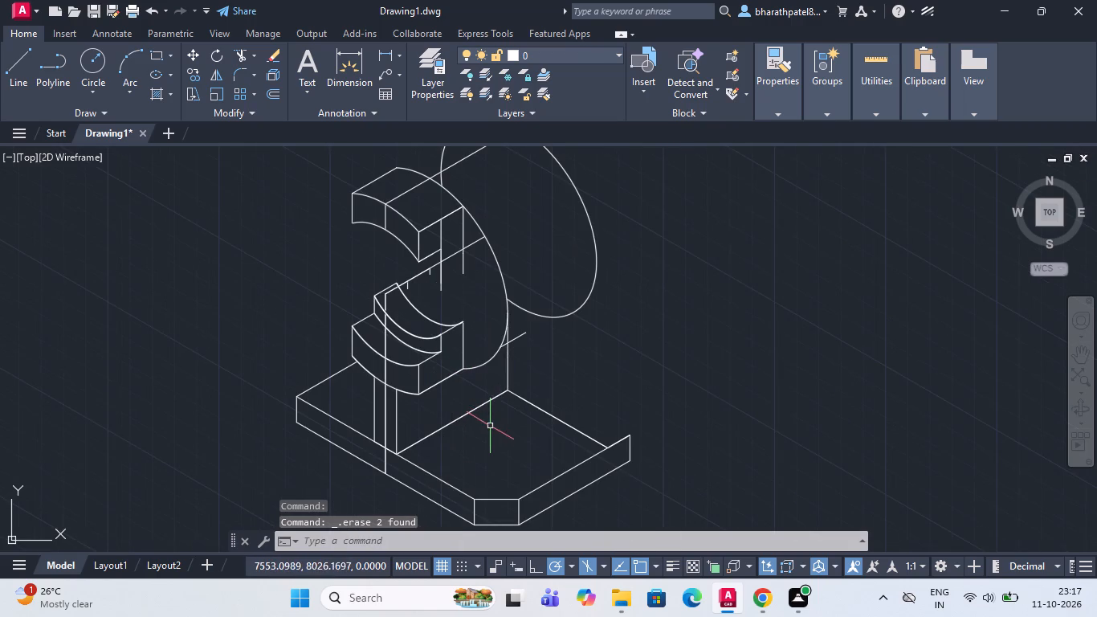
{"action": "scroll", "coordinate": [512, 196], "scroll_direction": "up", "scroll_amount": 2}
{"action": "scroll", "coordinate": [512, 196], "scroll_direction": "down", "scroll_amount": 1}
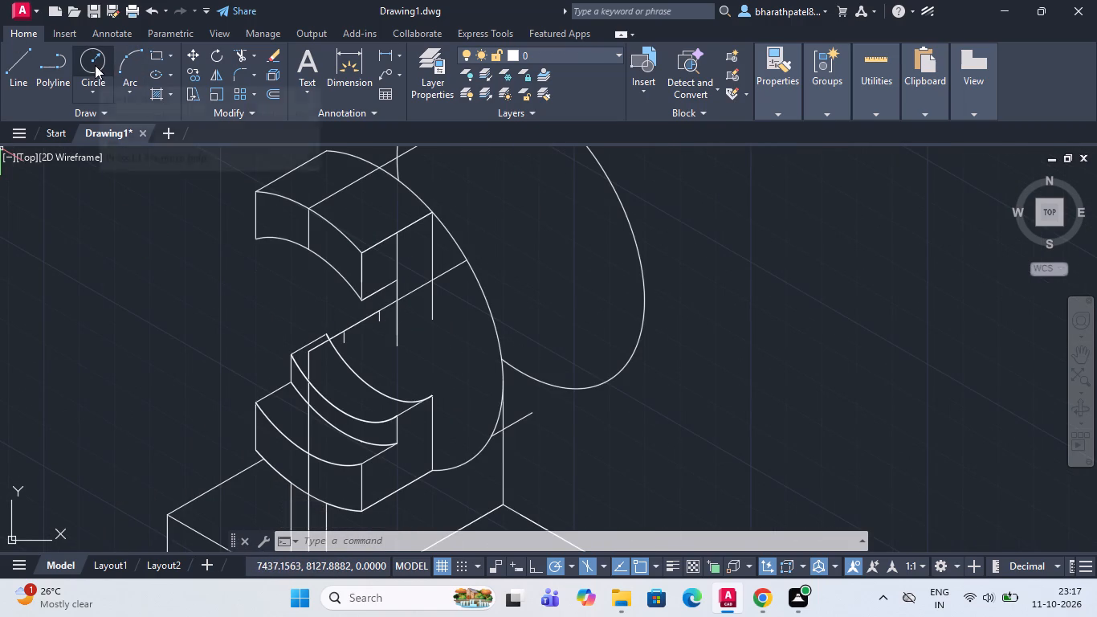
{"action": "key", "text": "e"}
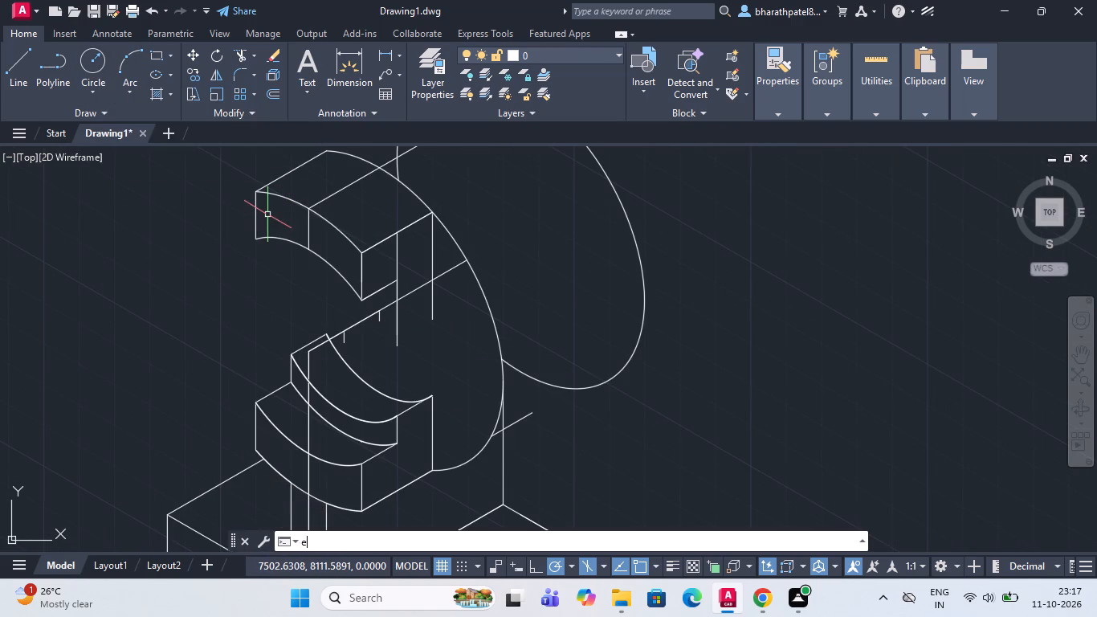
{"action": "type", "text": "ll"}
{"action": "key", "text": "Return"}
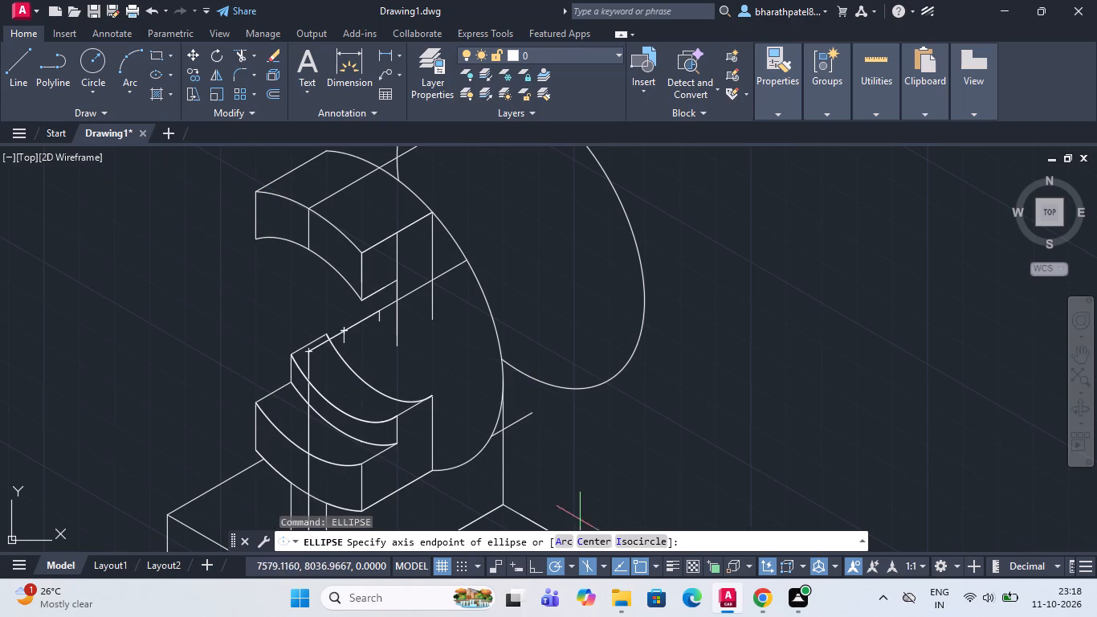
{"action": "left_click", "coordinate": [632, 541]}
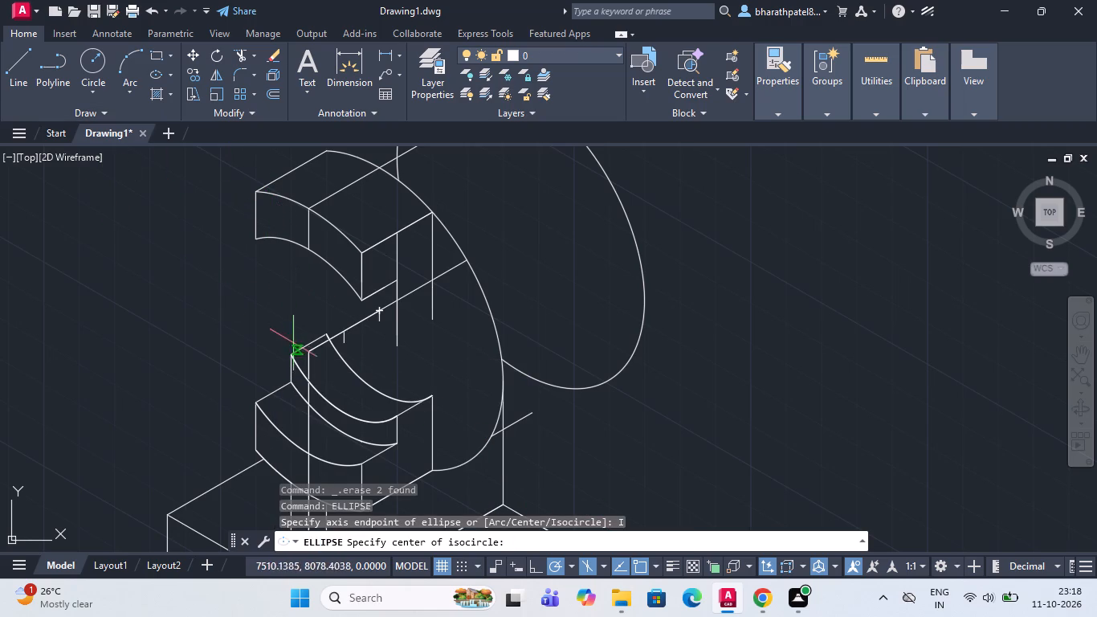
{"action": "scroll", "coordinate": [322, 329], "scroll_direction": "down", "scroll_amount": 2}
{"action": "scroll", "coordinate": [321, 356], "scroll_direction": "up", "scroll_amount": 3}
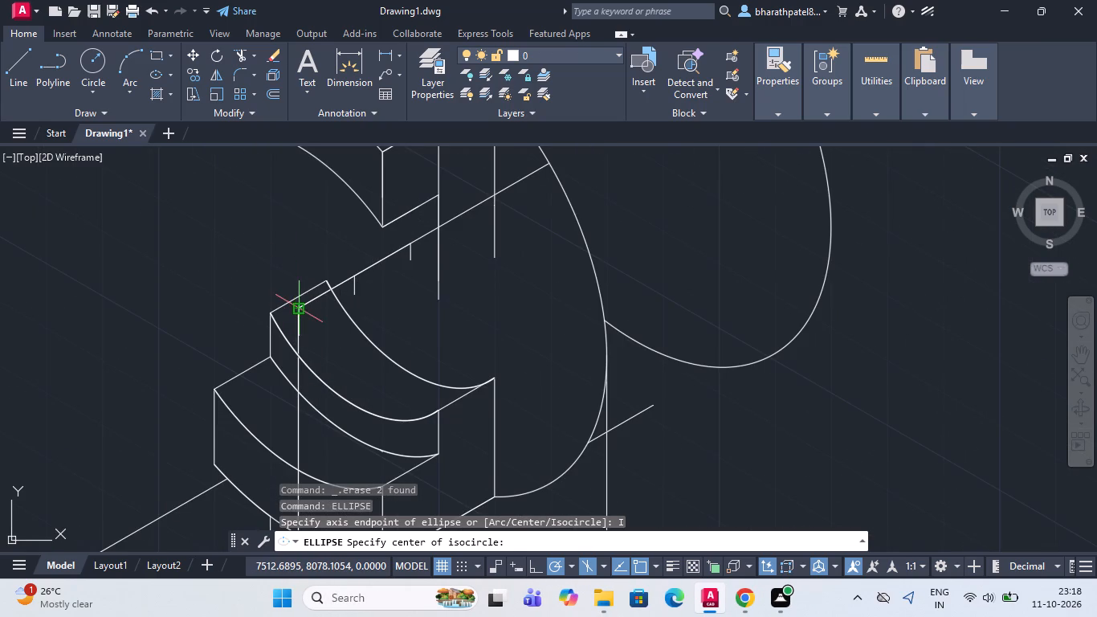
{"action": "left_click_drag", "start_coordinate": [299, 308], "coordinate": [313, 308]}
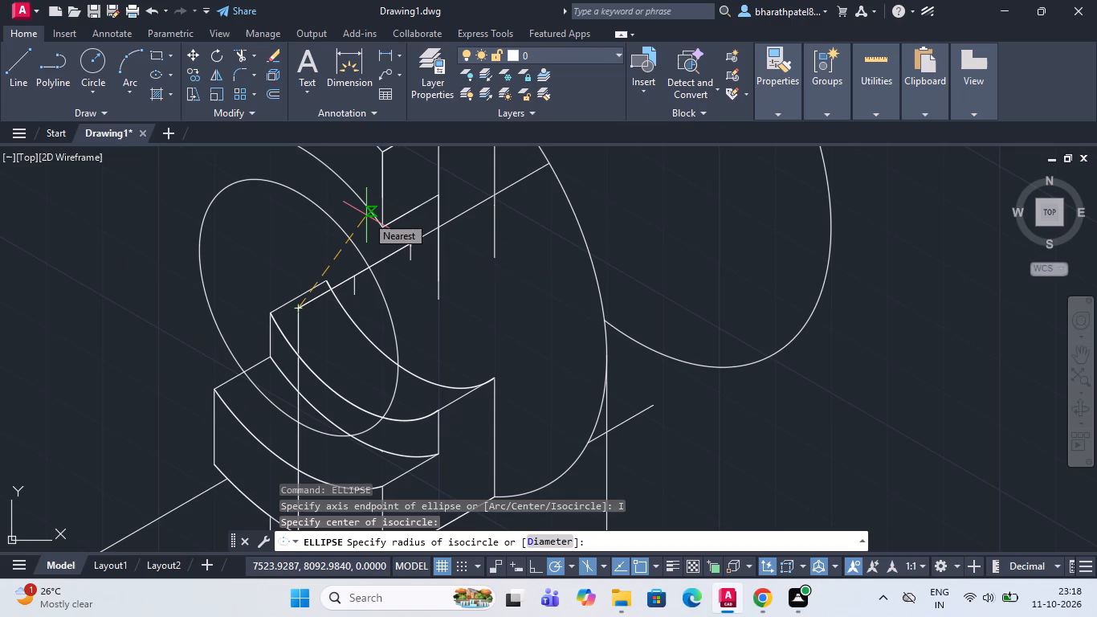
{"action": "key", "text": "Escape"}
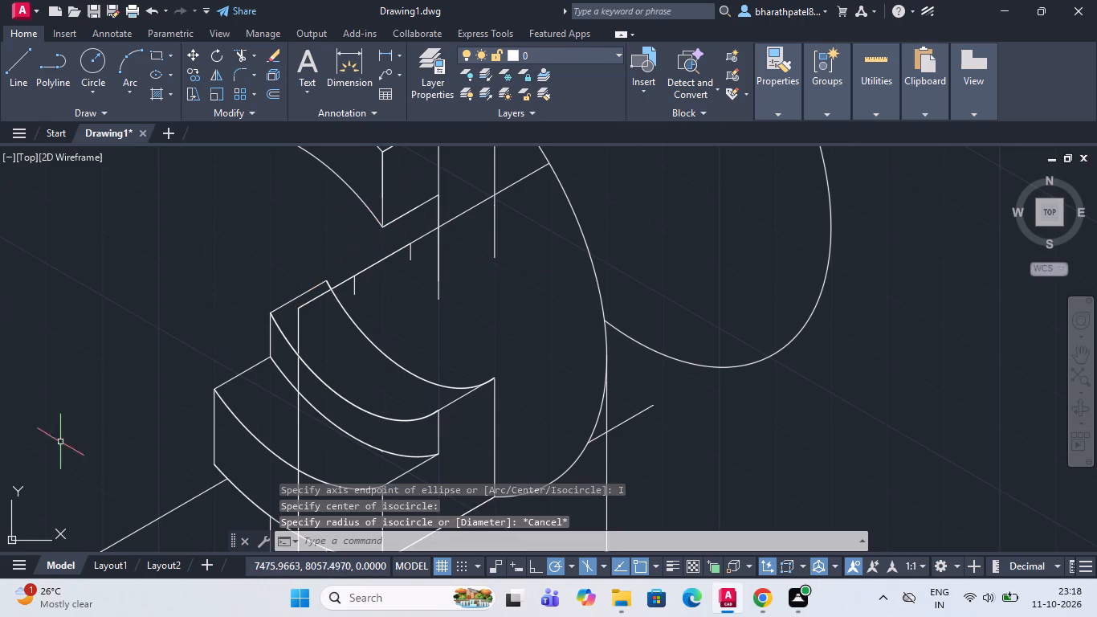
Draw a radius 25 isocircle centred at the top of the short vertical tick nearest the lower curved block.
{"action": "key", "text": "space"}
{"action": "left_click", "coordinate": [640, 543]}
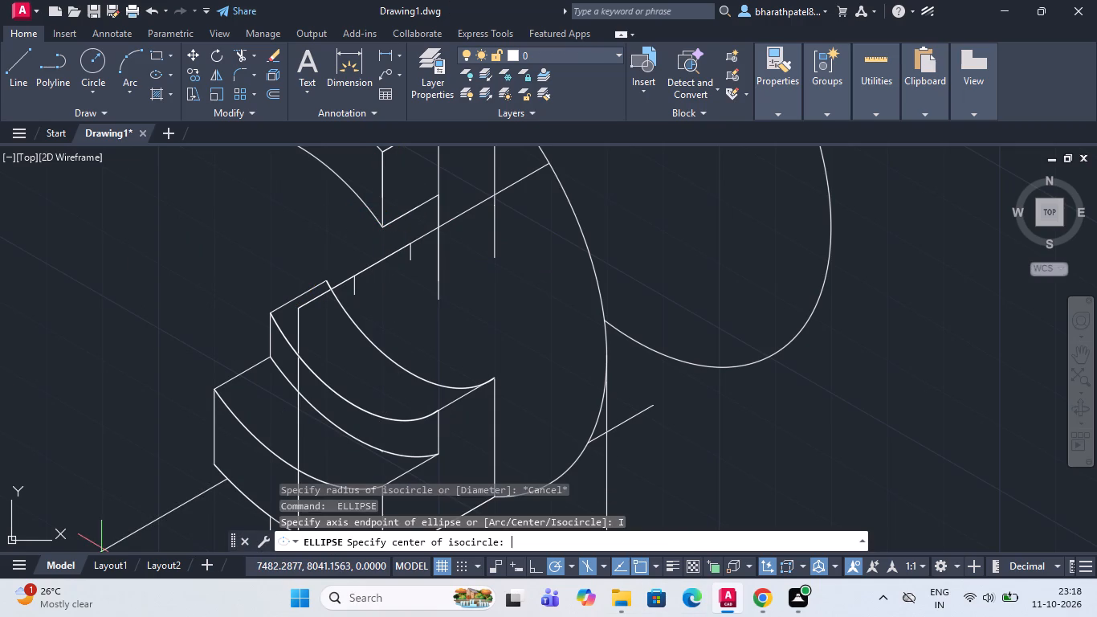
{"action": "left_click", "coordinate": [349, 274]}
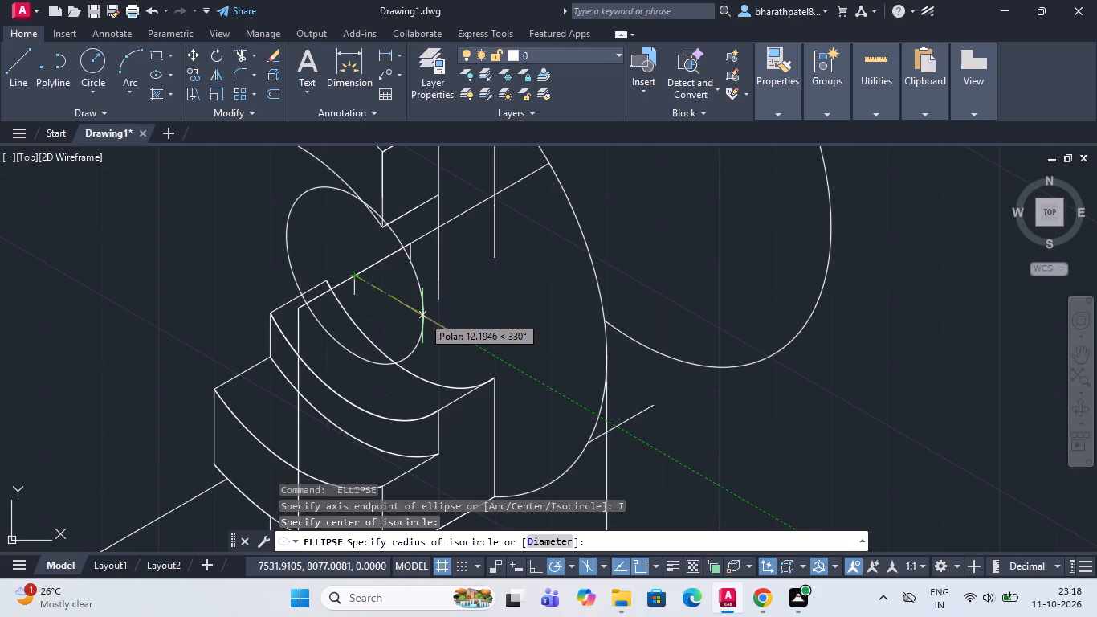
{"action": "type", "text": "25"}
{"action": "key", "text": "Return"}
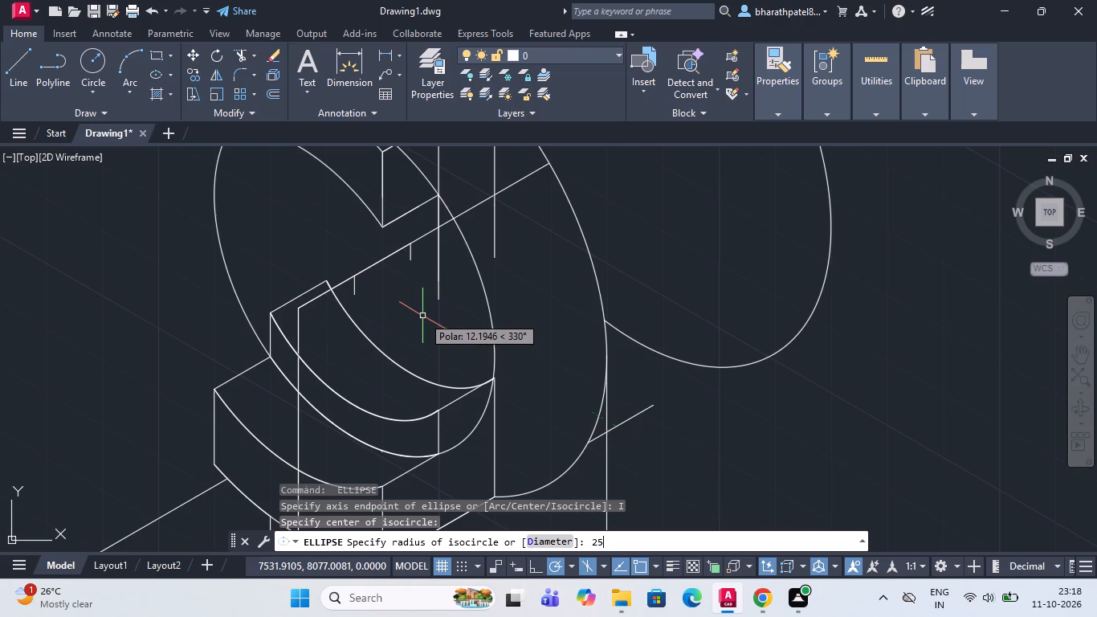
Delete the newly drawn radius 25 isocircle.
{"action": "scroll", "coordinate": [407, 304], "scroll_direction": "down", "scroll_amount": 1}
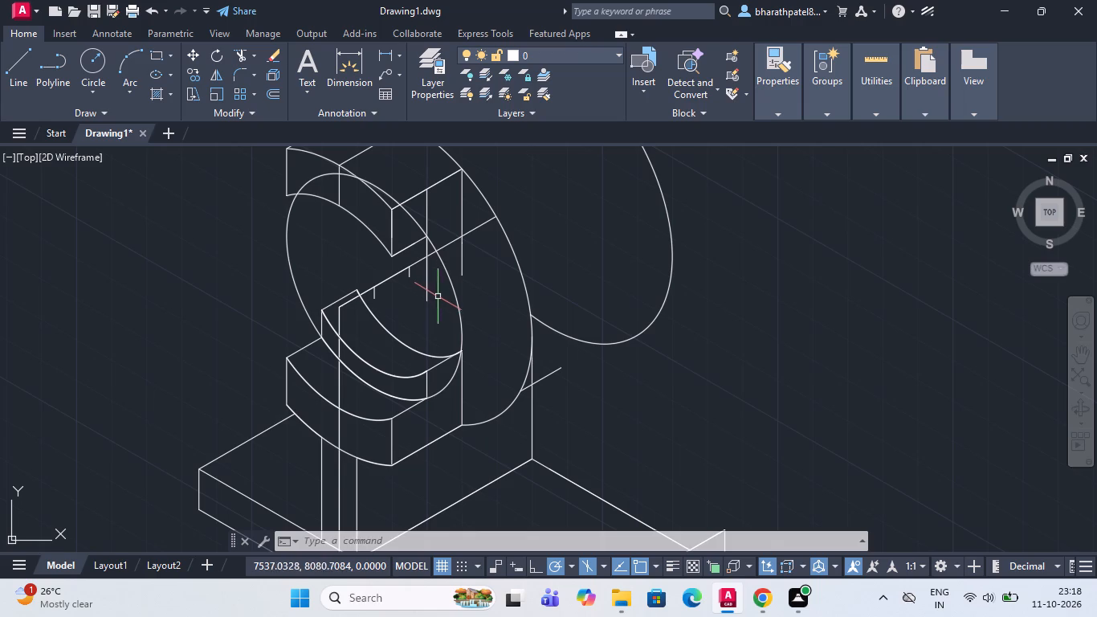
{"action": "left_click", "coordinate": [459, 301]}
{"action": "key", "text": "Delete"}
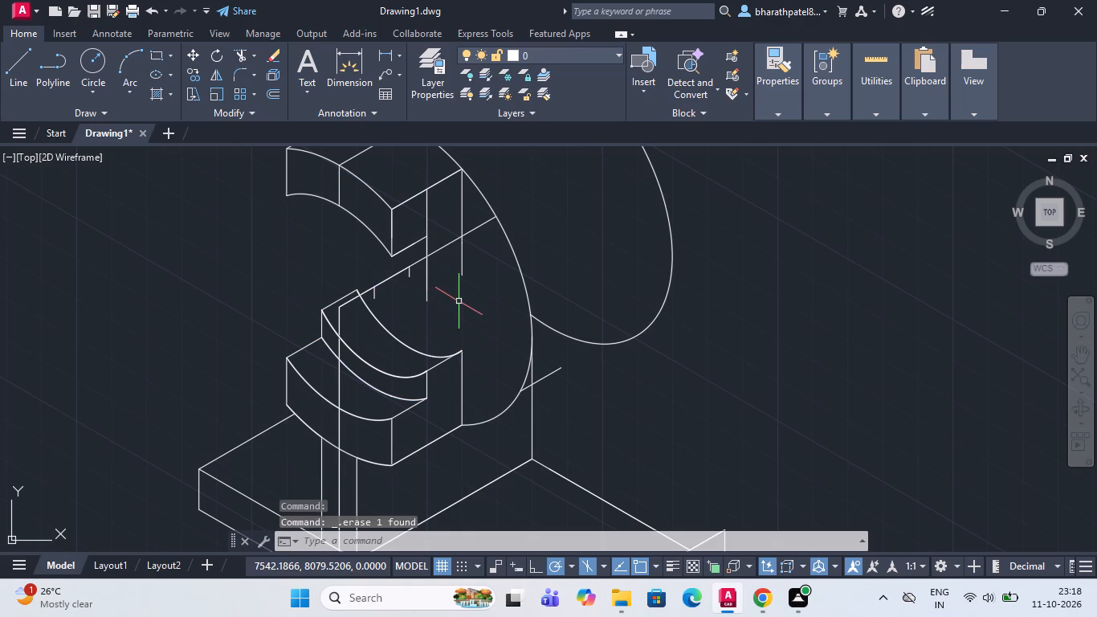
Draw a radius 20 isocircle centred at the top of the short vertical tick nearest the lower curved block.
{"action": "key", "text": "space"}
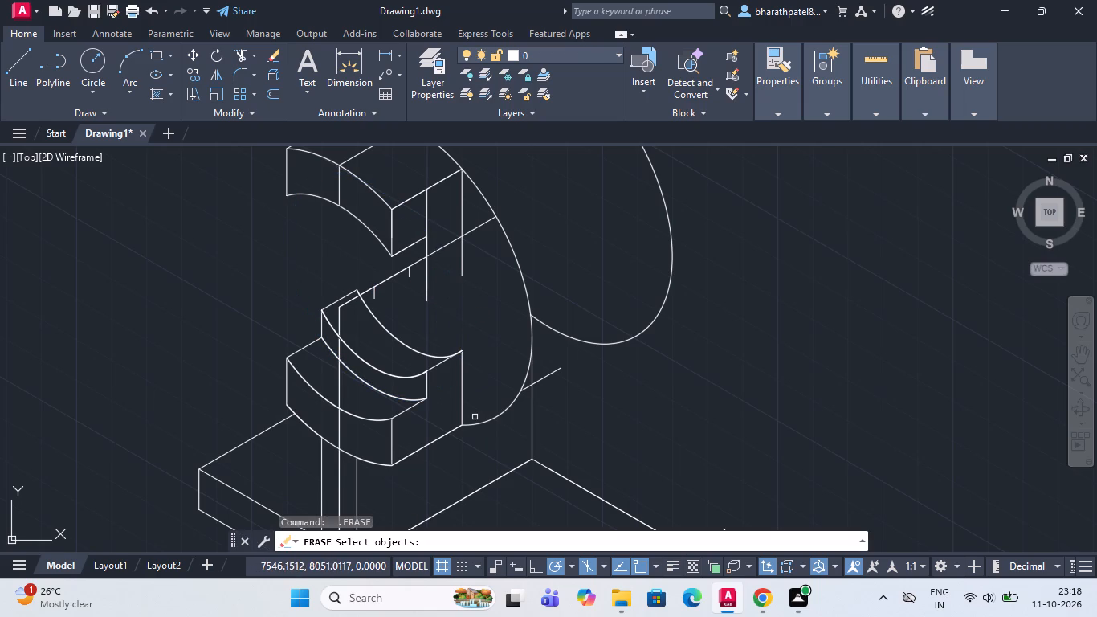
{"action": "key", "text": "Escape"}
{"action": "type", "text": "ell"}
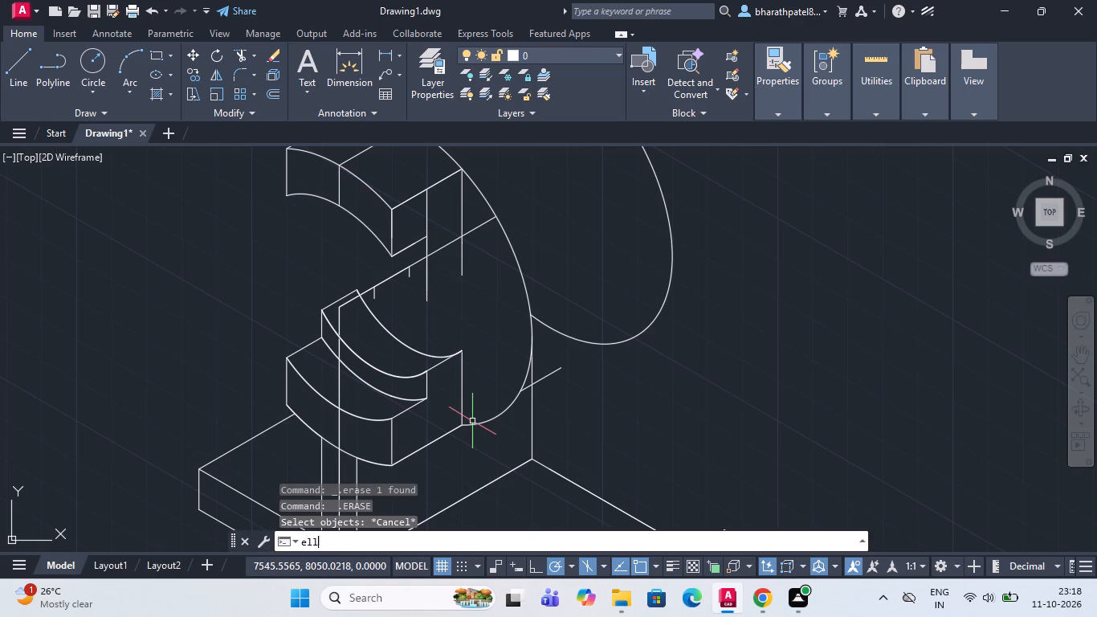
{"action": "key", "text": "Return"}
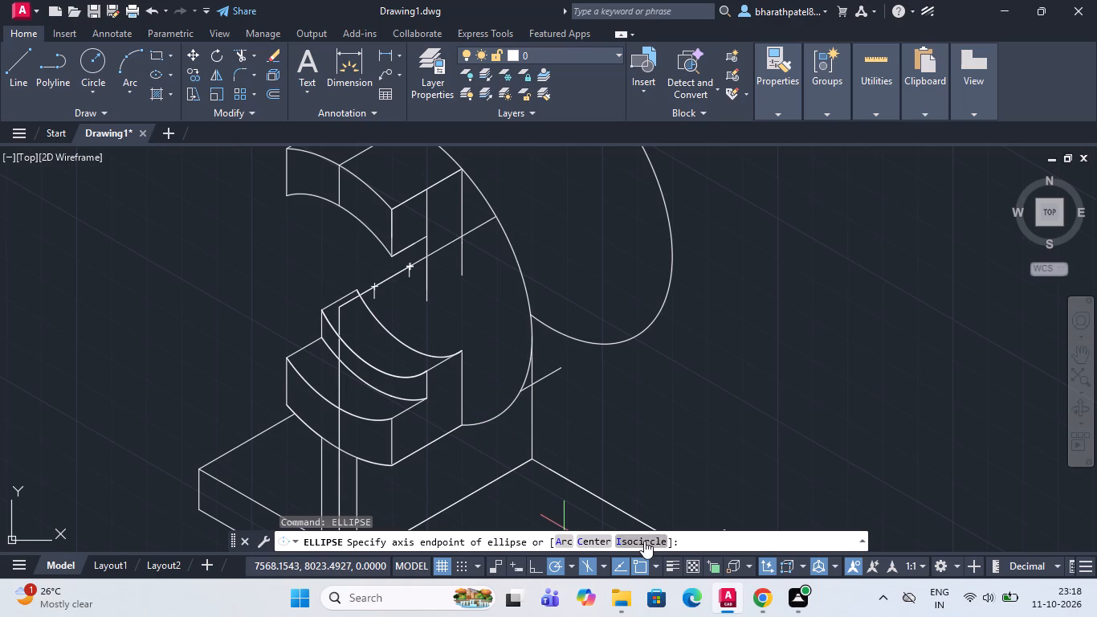
{"action": "left_click", "coordinate": [644, 541]}
{"action": "scroll", "coordinate": [390, 295], "scroll_direction": "up", "scroll_amount": 2}
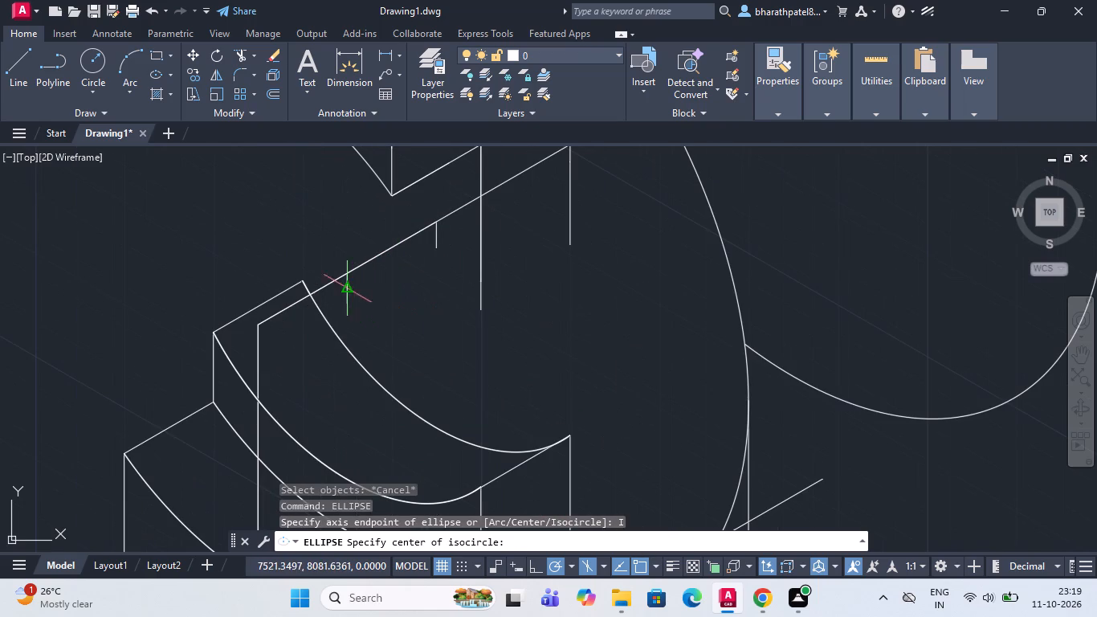
{"action": "left_click", "coordinate": [346, 276]}
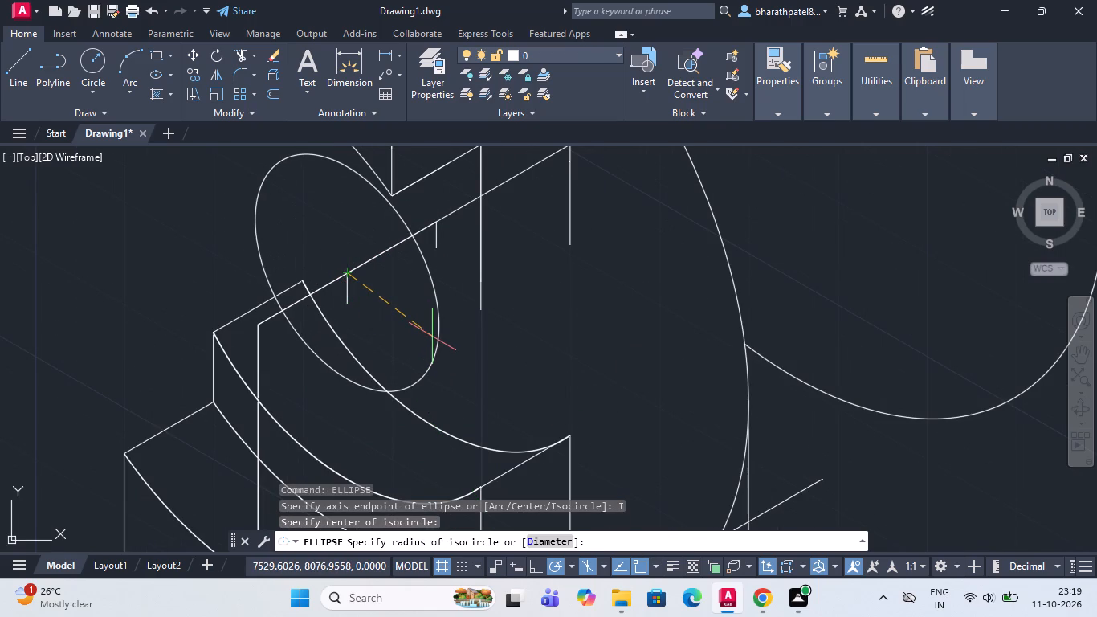
{"action": "type", "text": "20"}
{"action": "key", "text": "Return"}
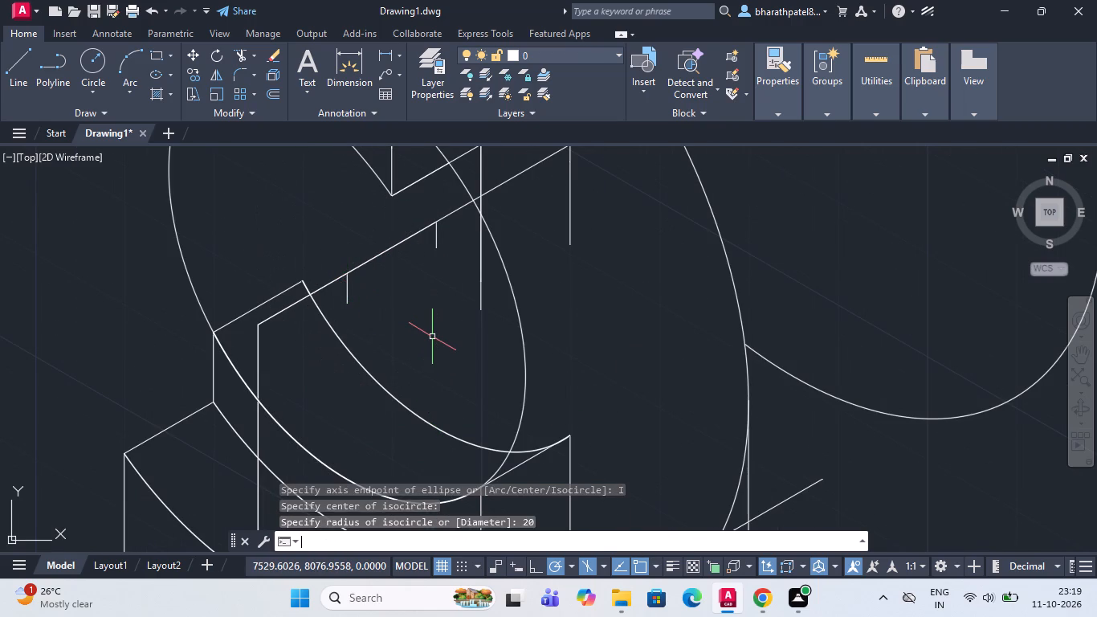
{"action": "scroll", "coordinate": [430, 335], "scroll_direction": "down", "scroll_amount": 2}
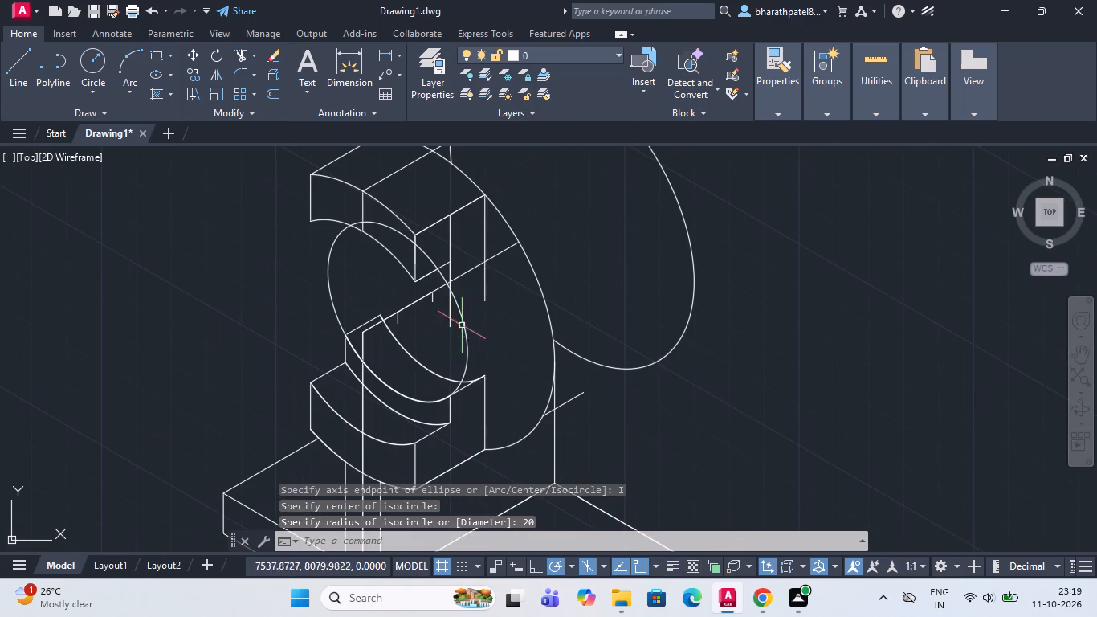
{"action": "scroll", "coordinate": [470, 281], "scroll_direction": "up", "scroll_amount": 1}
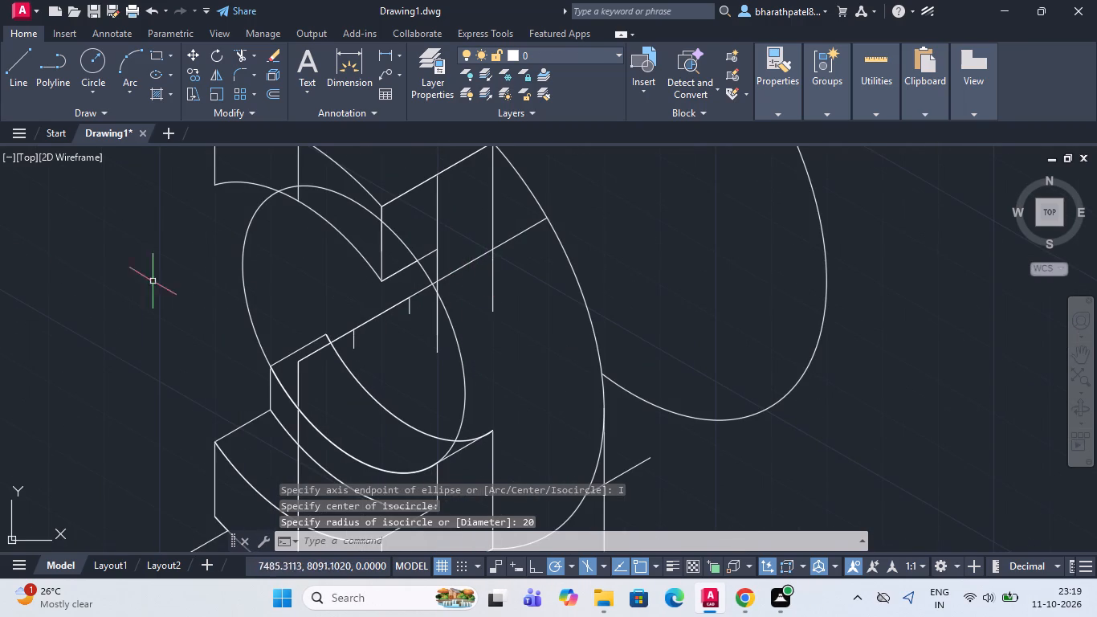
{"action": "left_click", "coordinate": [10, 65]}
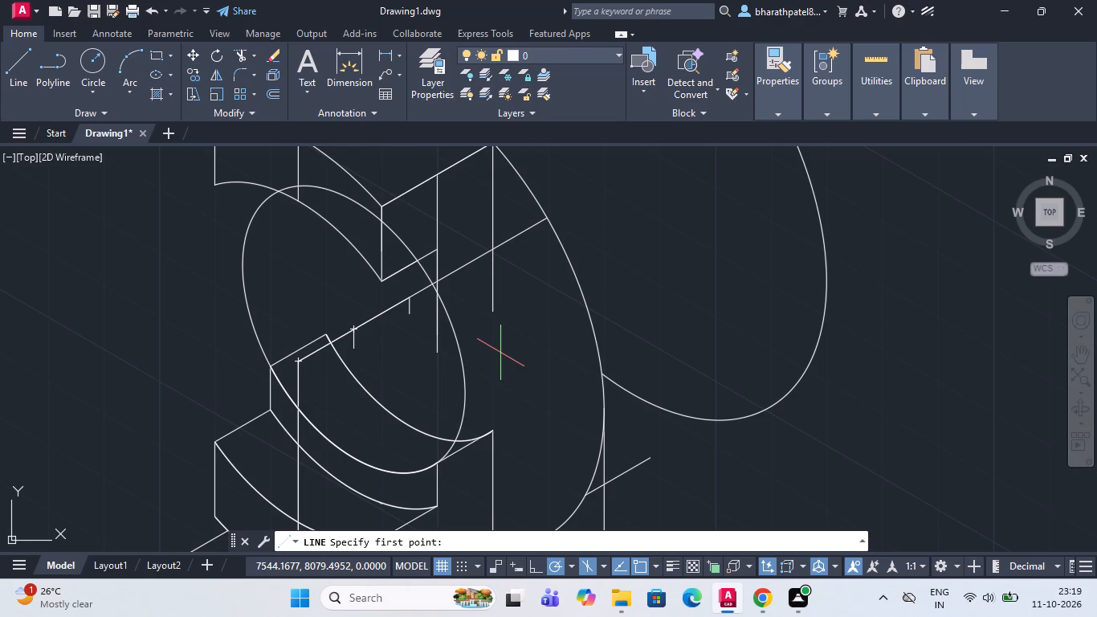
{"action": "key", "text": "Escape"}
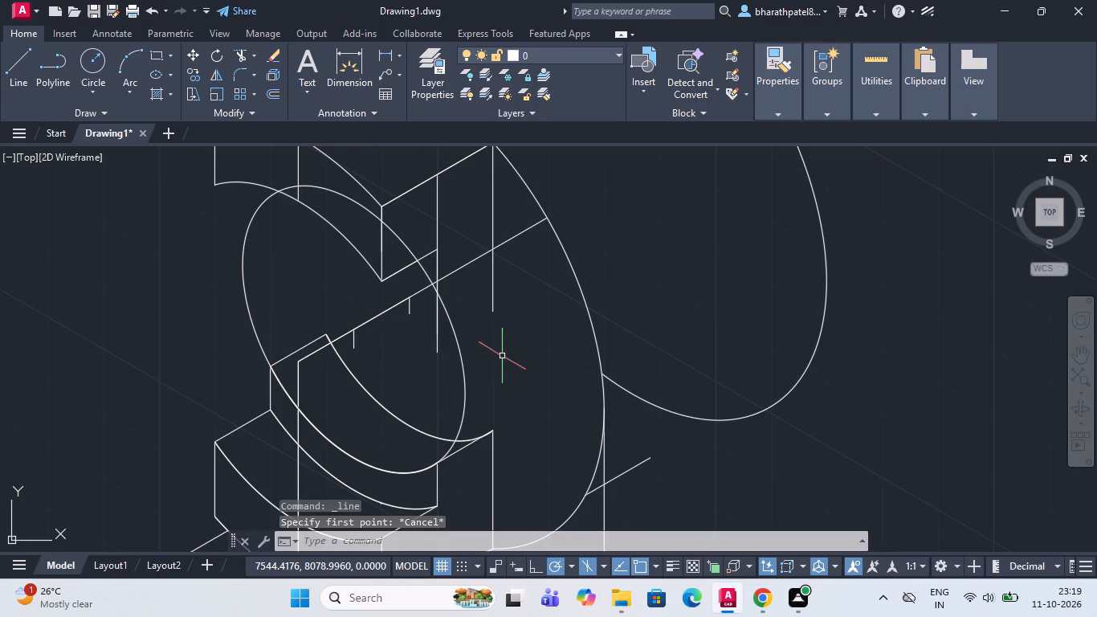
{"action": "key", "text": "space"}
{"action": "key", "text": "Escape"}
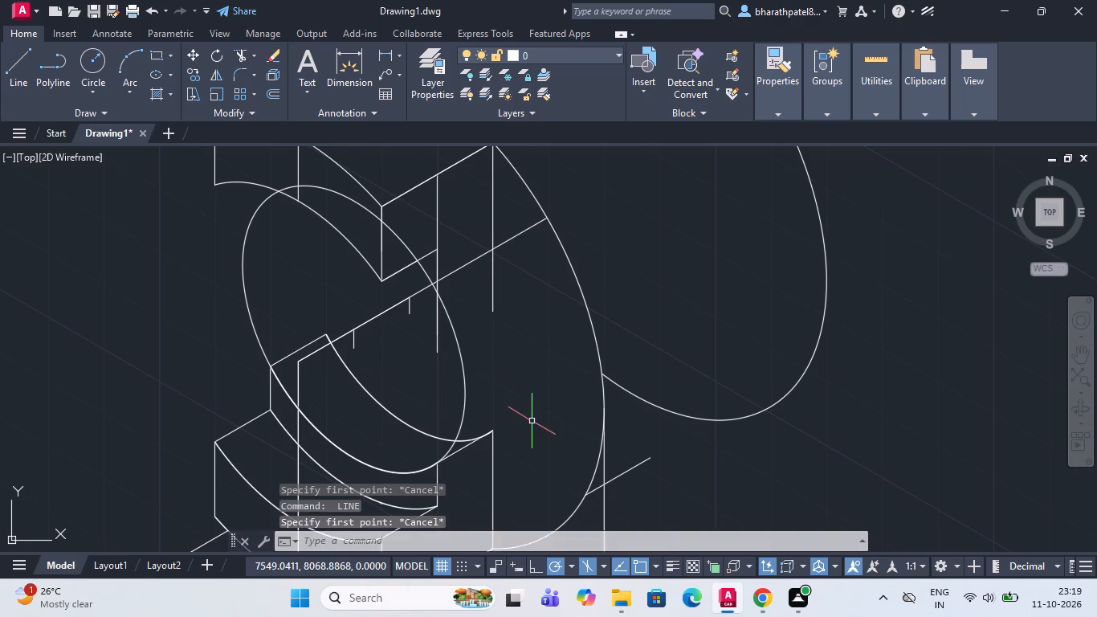
Draw a second radius 20 isocircle centred at the top of the other short tick, farther along the slanted centre line.
{"action": "type", "text": "ell"}
{"action": "key", "text": "Return"}
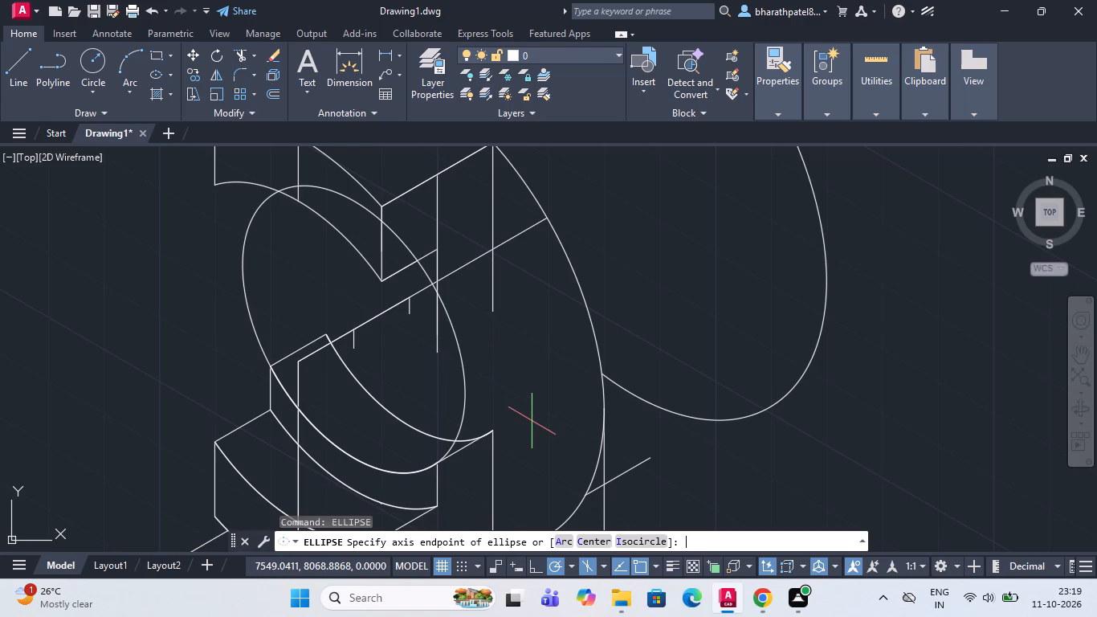
{"action": "left_click", "coordinate": [630, 545]}
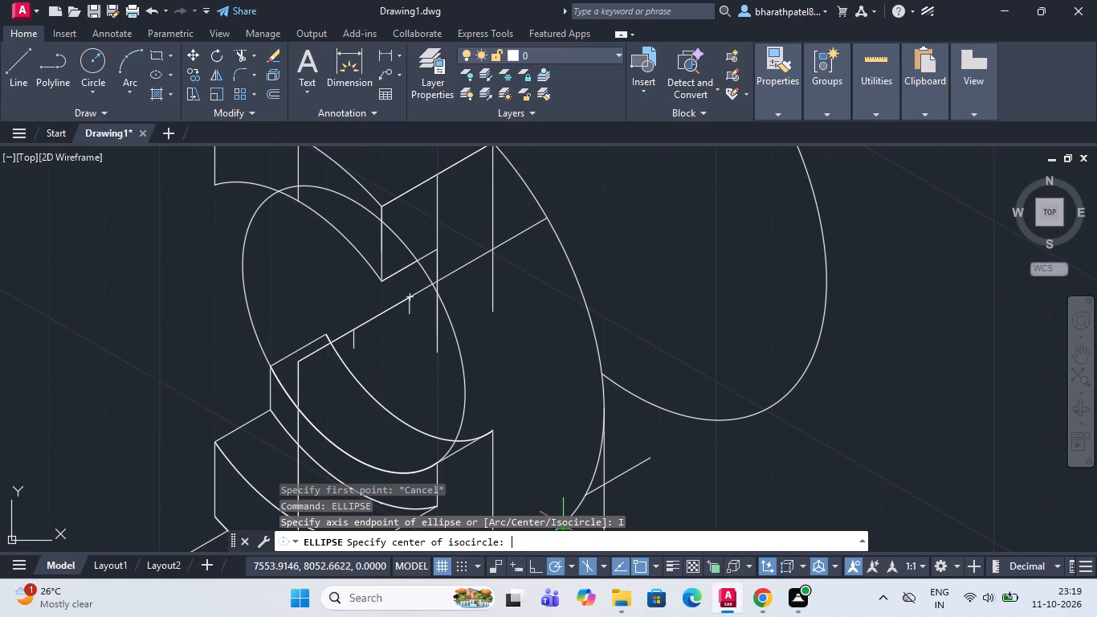
{"action": "left_click", "coordinate": [407, 296]}
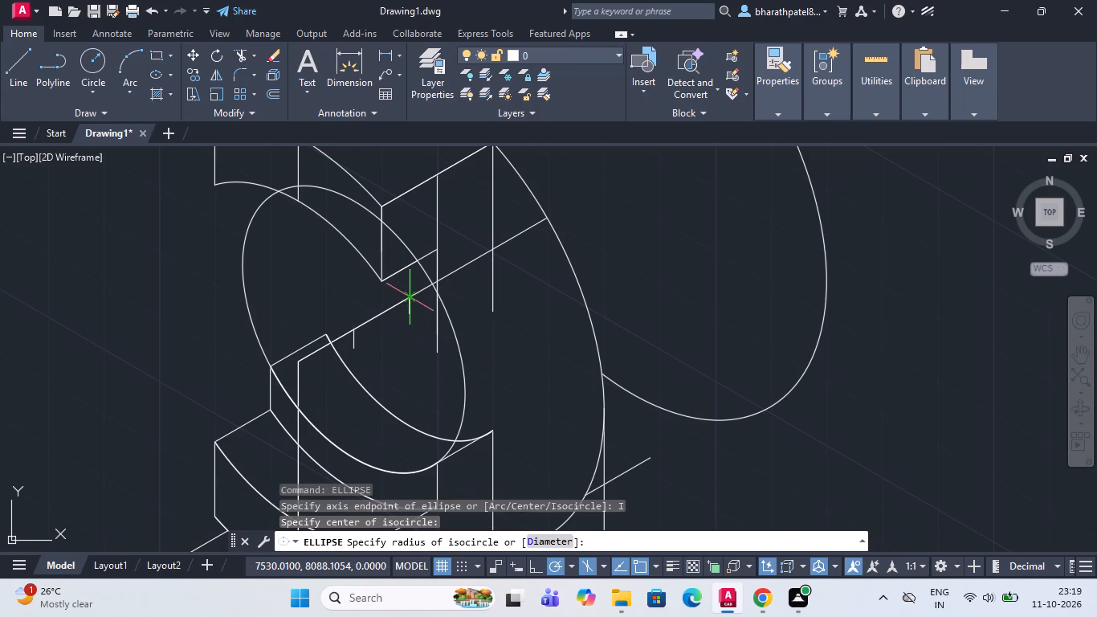
{"action": "type", "text": "20"}
{"action": "key", "text": "Return"}
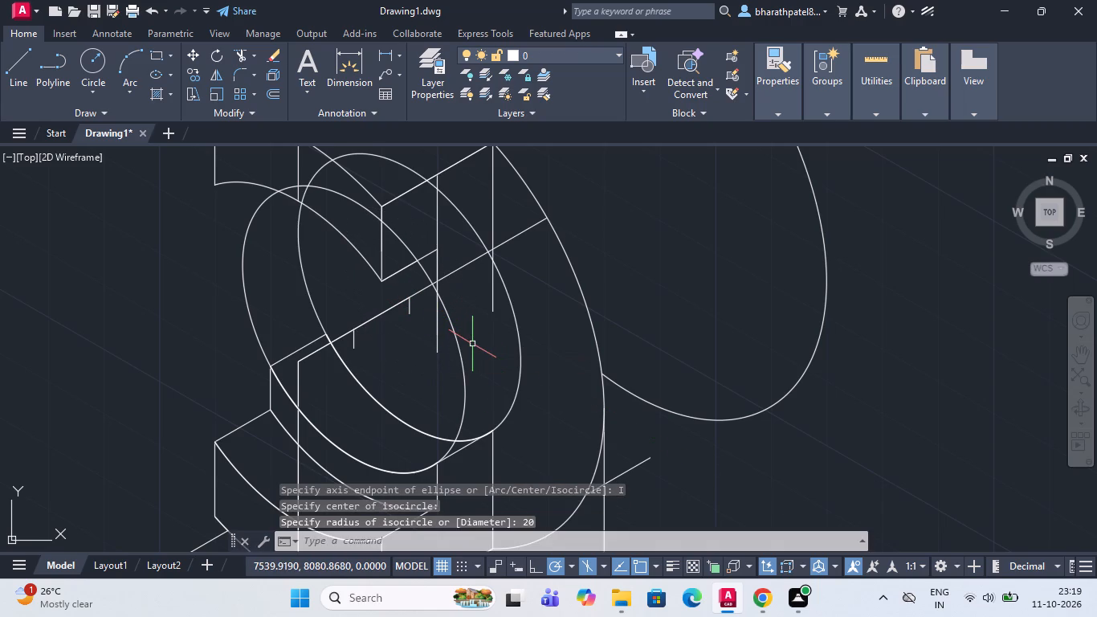
Draw a line joining the points where the two radius 20 isocircles cross the upper block's two hanging vertical lines.
{"action": "left_click", "coordinate": [14, 67]}
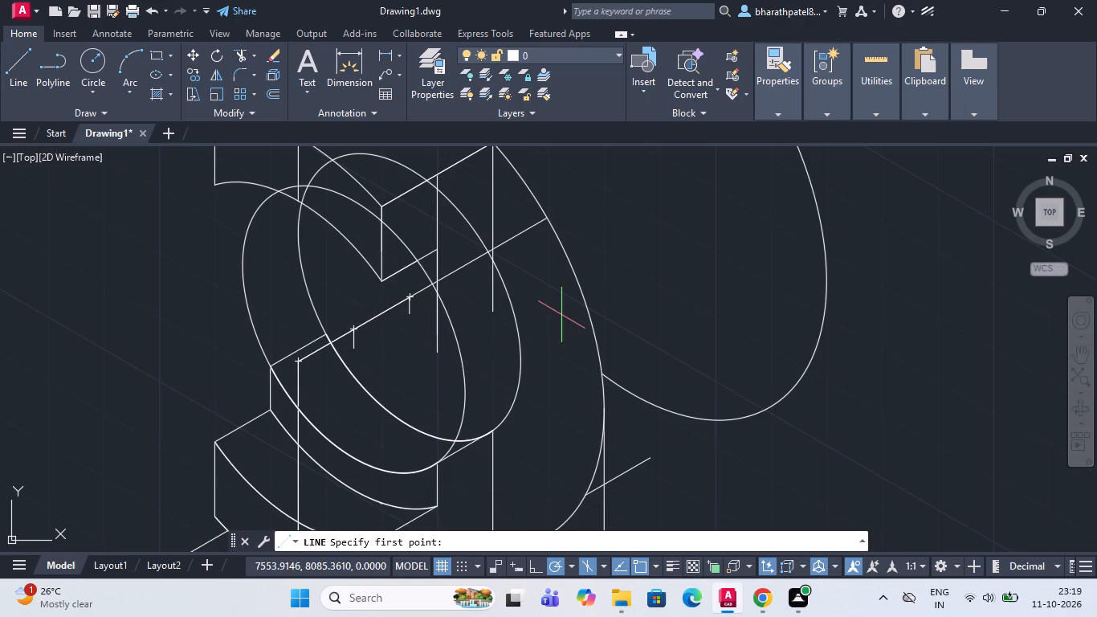
{"action": "scroll", "coordinate": [530, 285], "scroll_direction": "up", "scroll_amount": 2}
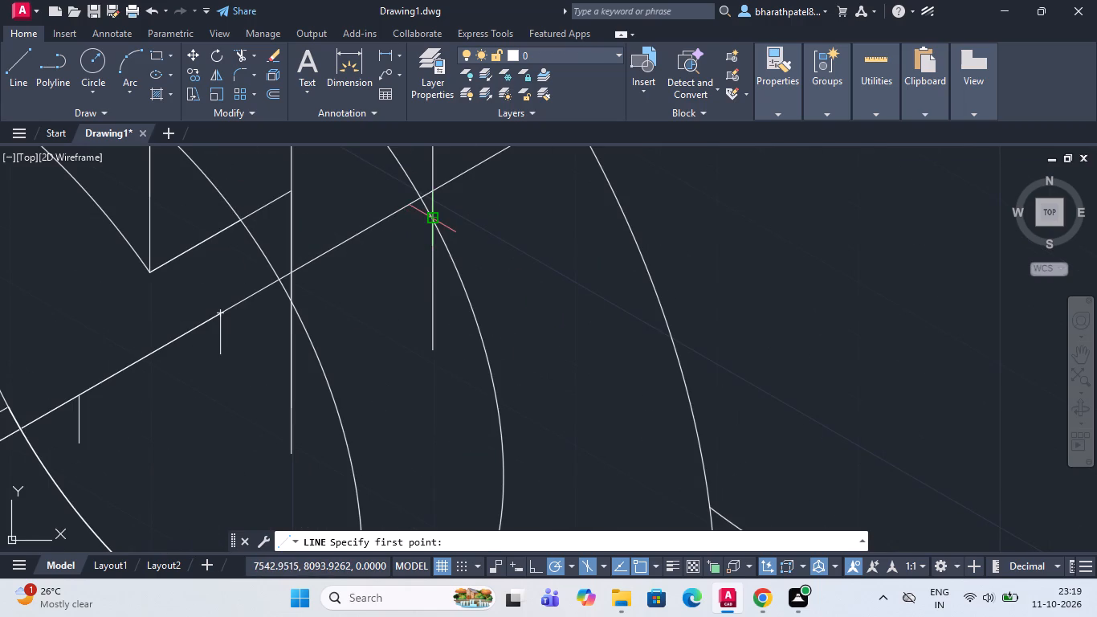
{"action": "left_click", "coordinate": [434, 218]}
{"action": "left_click", "coordinate": [291, 304]}
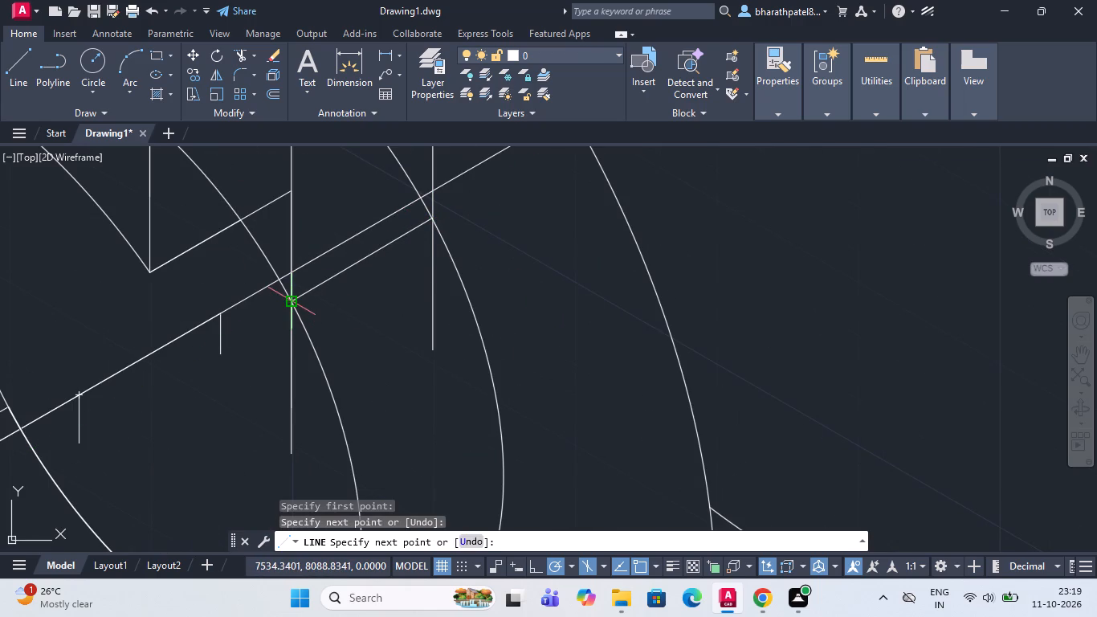
{"action": "key", "text": "Escape"}
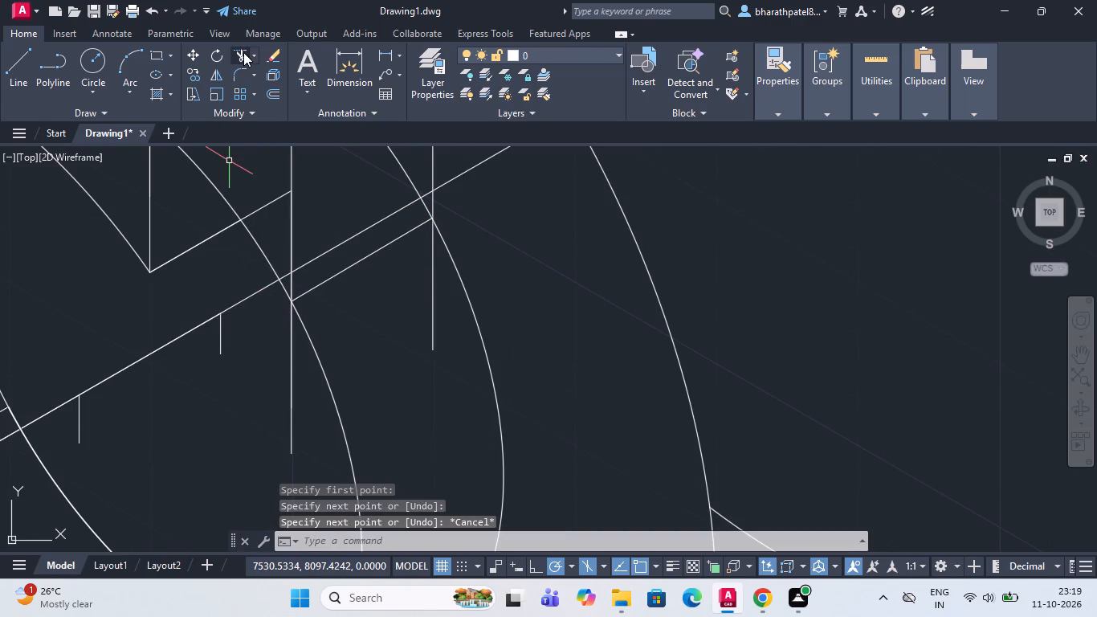
Trim the outer arcs of both radius 20 isocircles below the new slanted line.
{"action": "left_click", "coordinate": [243, 52]}
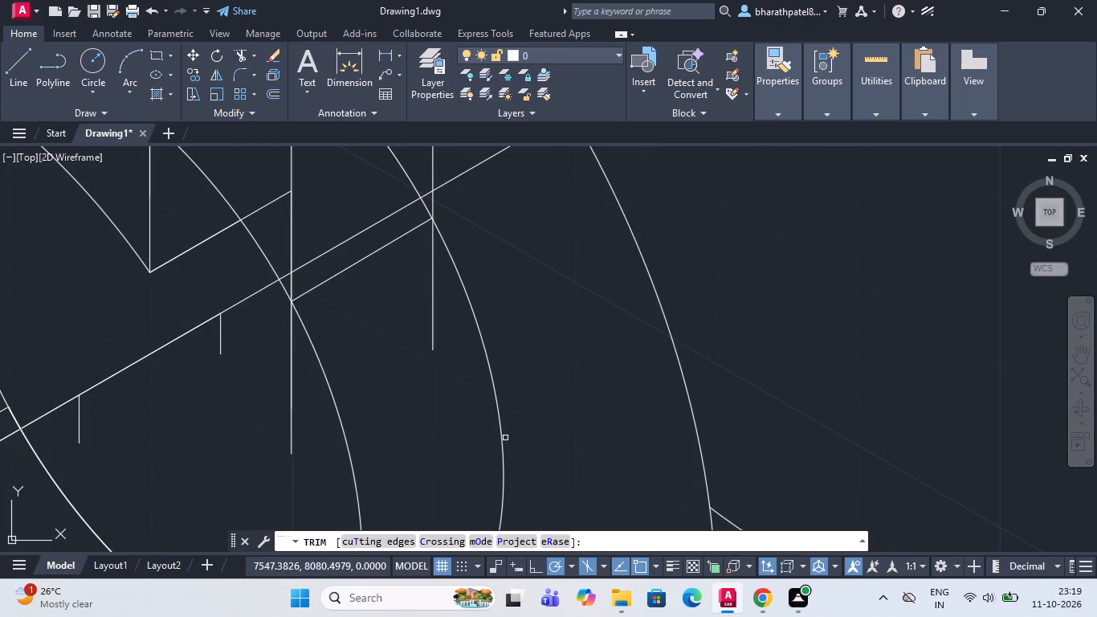
{"action": "left_click", "coordinate": [501, 431]}
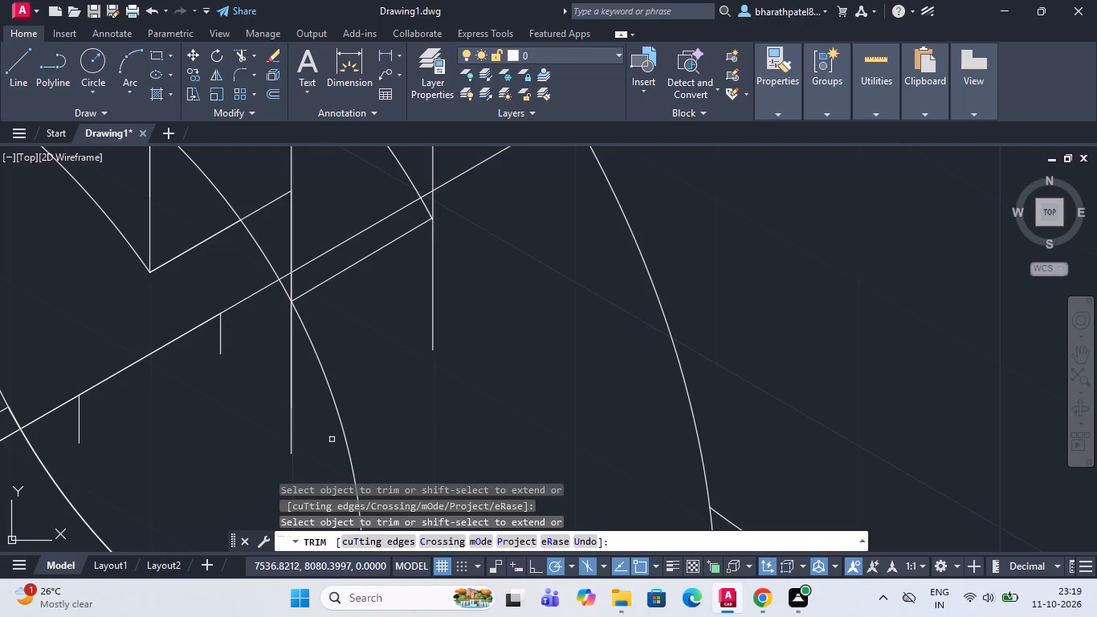
{"action": "left_click", "coordinate": [345, 426]}
Trim both vertical lines' overhang below the new slanted line and the nearer vertical's hidden part within the upper block.
{"action": "scroll", "coordinate": [345, 425], "scroll_direction": "down", "scroll_amount": 2}
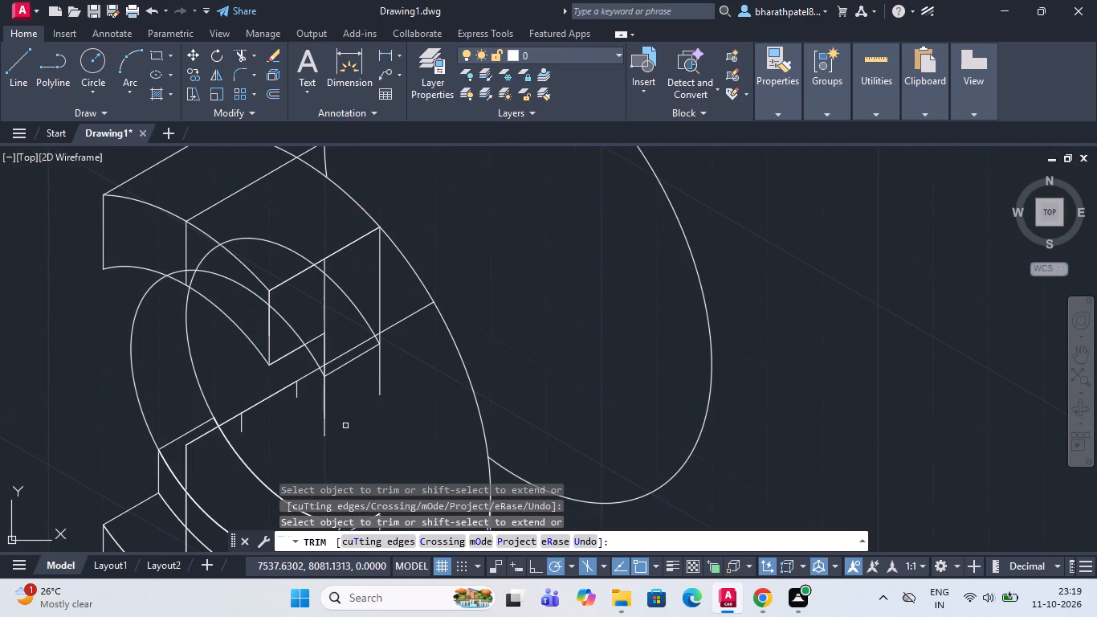
{"action": "left_click_drag", "start_coordinate": [322, 411], "coordinate": [323, 411]}
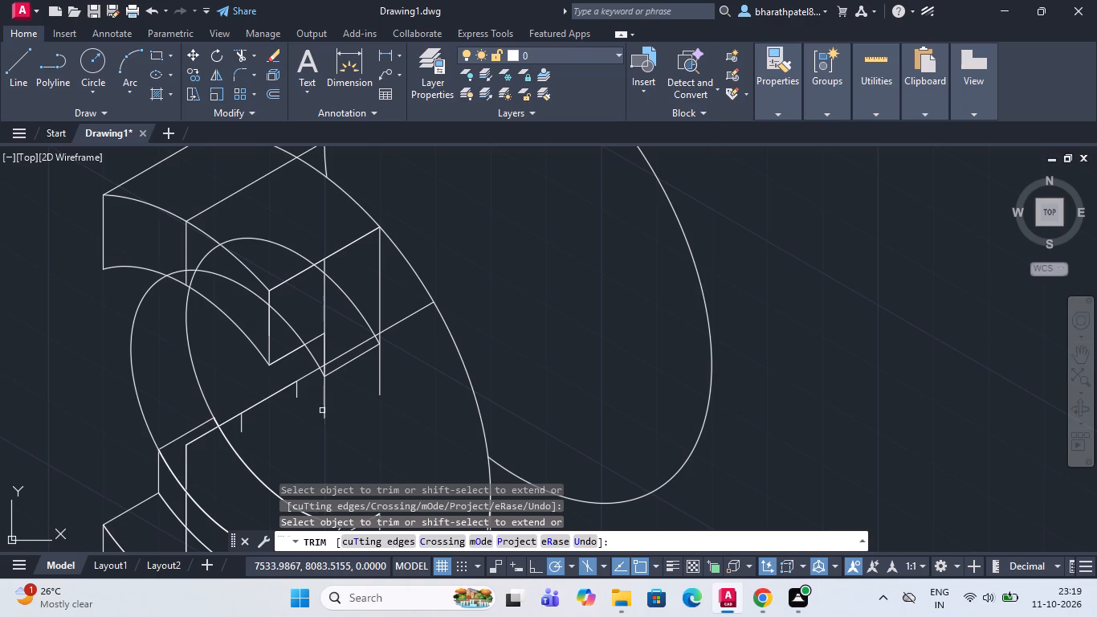
{"action": "left_click_drag", "start_coordinate": [323, 411], "coordinate": [332, 410]}
{"action": "left_click_drag", "start_coordinate": [314, 413], "coordinate": [347, 403]}
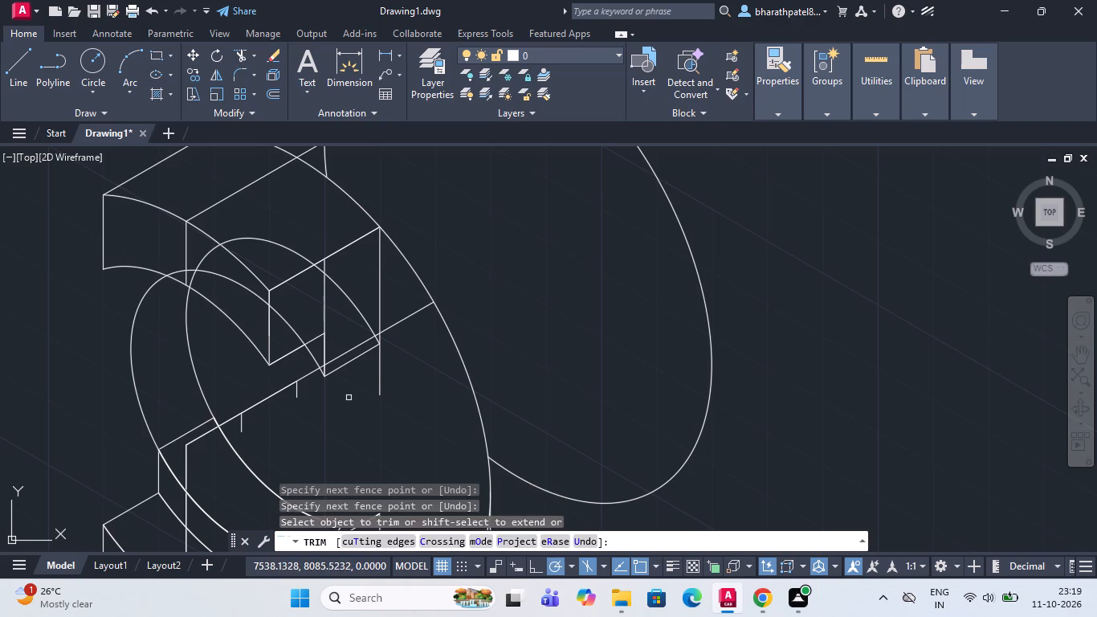
{"action": "left_click_drag", "start_coordinate": [353, 389], "coordinate": [383, 381]}
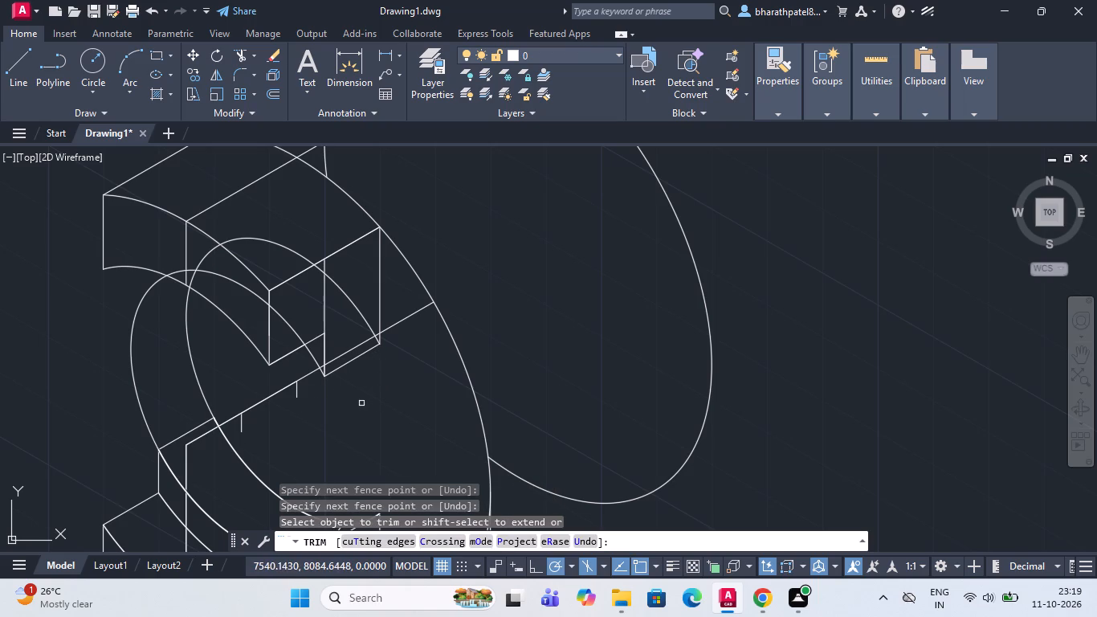
{"action": "left_click", "coordinate": [323, 308]}
Trim the nearer radius 20 isocircle's arc crossing the upper block's front face above its stepped lower edge.
{"action": "scroll", "coordinate": [305, 417], "scroll_direction": "down", "scroll_amount": 1}
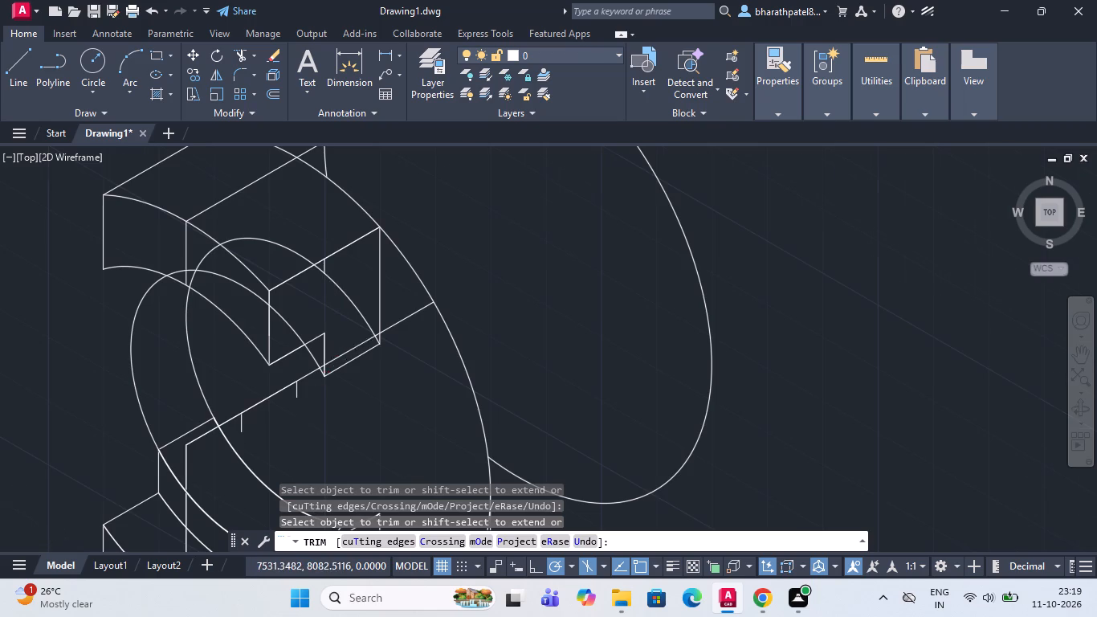
{"action": "scroll", "coordinate": [241, 417], "scroll_direction": "down", "scroll_amount": 1}
{"action": "scroll", "coordinate": [177, 439], "scroll_direction": "up", "scroll_amount": 2}
{"action": "scroll", "coordinate": [177, 439], "scroll_direction": "down", "scroll_amount": 2}
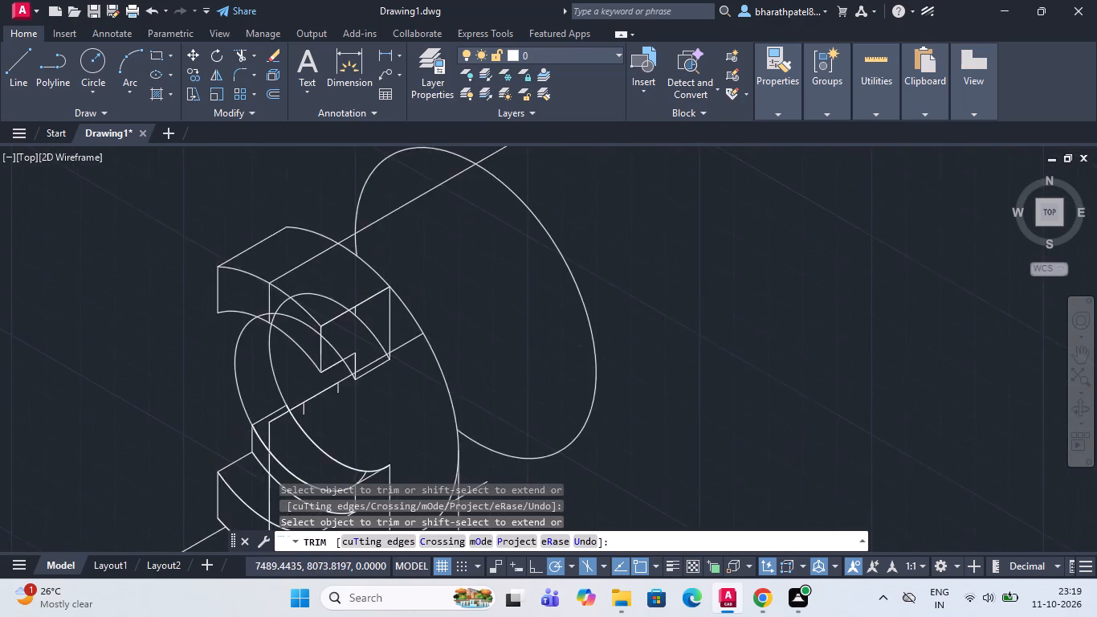
{"action": "scroll", "coordinate": [284, 342], "scroll_direction": "down", "scroll_amount": 1}
{"action": "scroll", "coordinate": [247, 459], "scroll_direction": "up", "scroll_amount": 2}
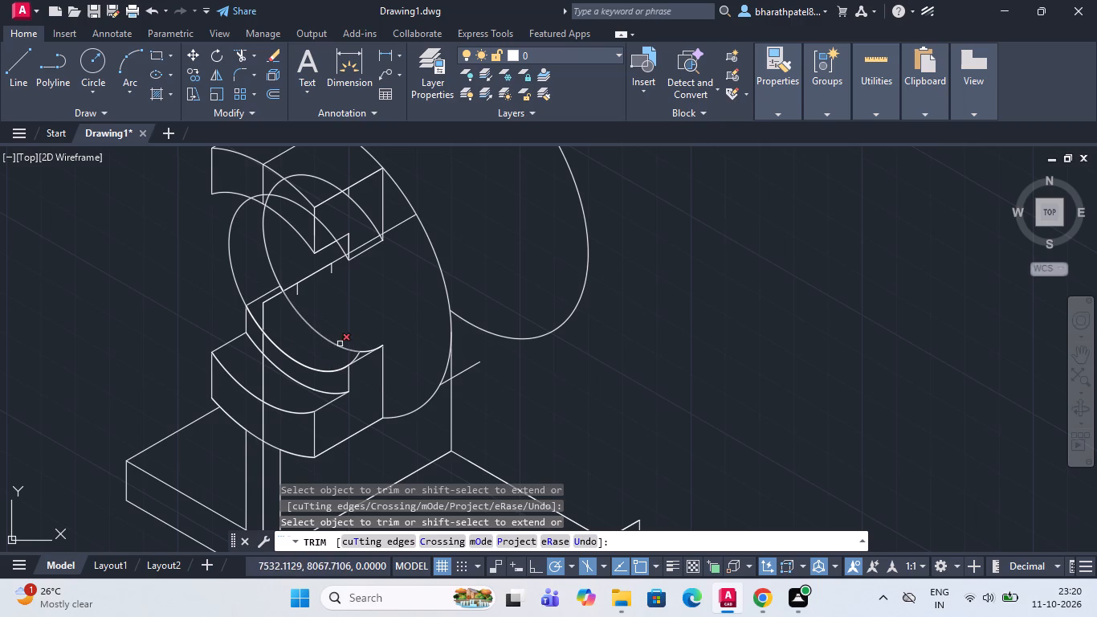
{"action": "scroll", "coordinate": [355, 223], "scroll_direction": "up", "scroll_amount": 3}
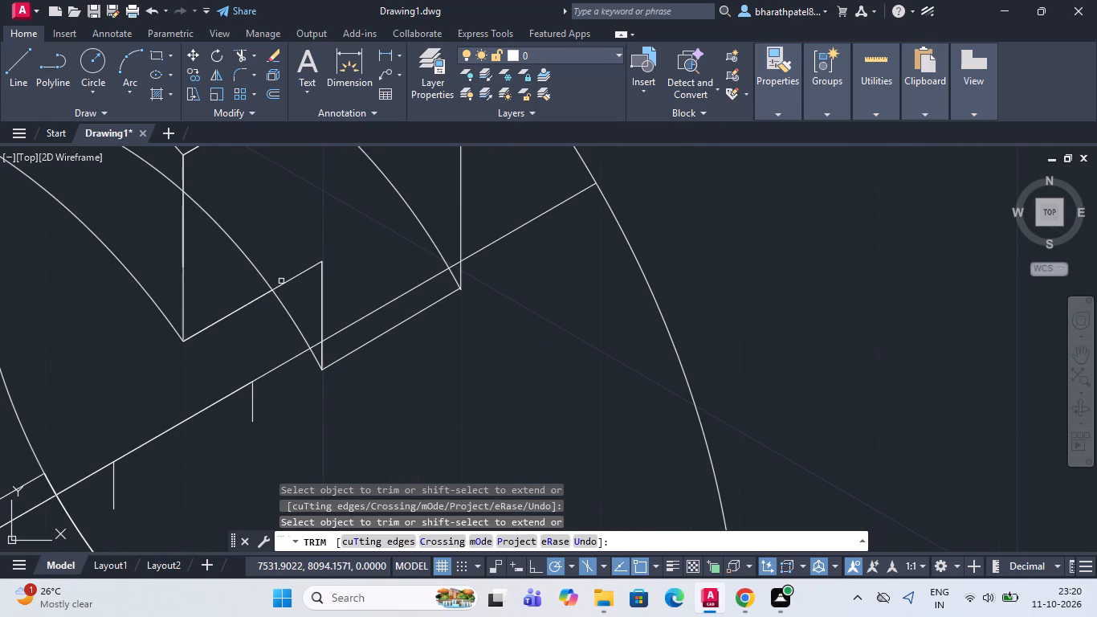
{"action": "left_click", "coordinate": [253, 264]}
{"action": "scroll", "coordinate": [253, 264], "scroll_direction": "down", "scroll_amount": 2}
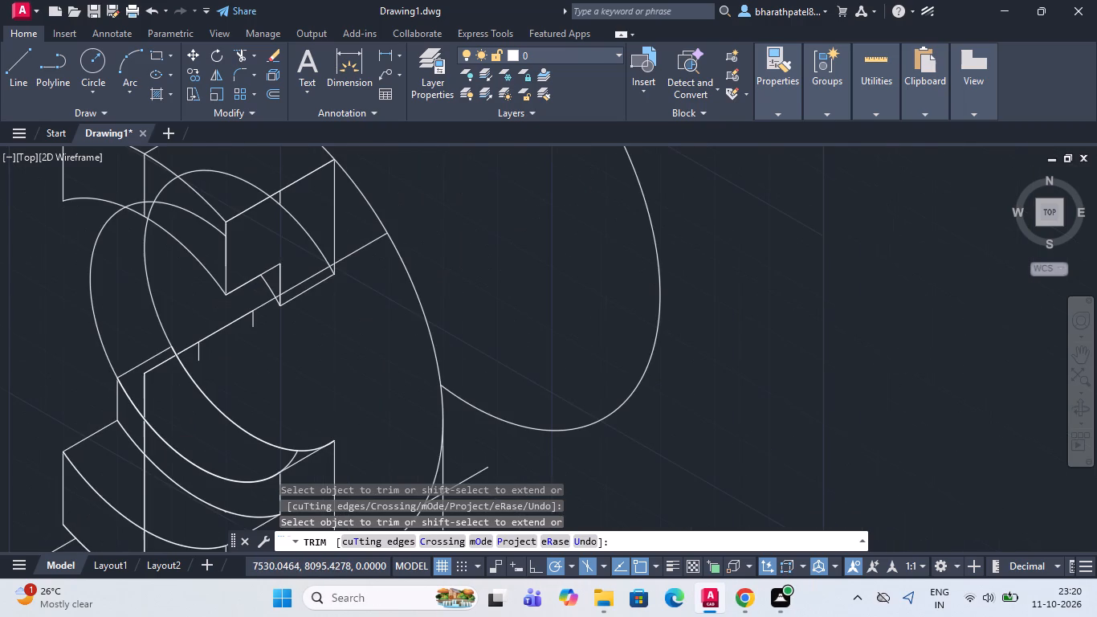
Trim the slanted centre line between the upper block's two verticals and its short end past the nearer isocircle's arc.
{"action": "left_click", "coordinate": [311, 280]}
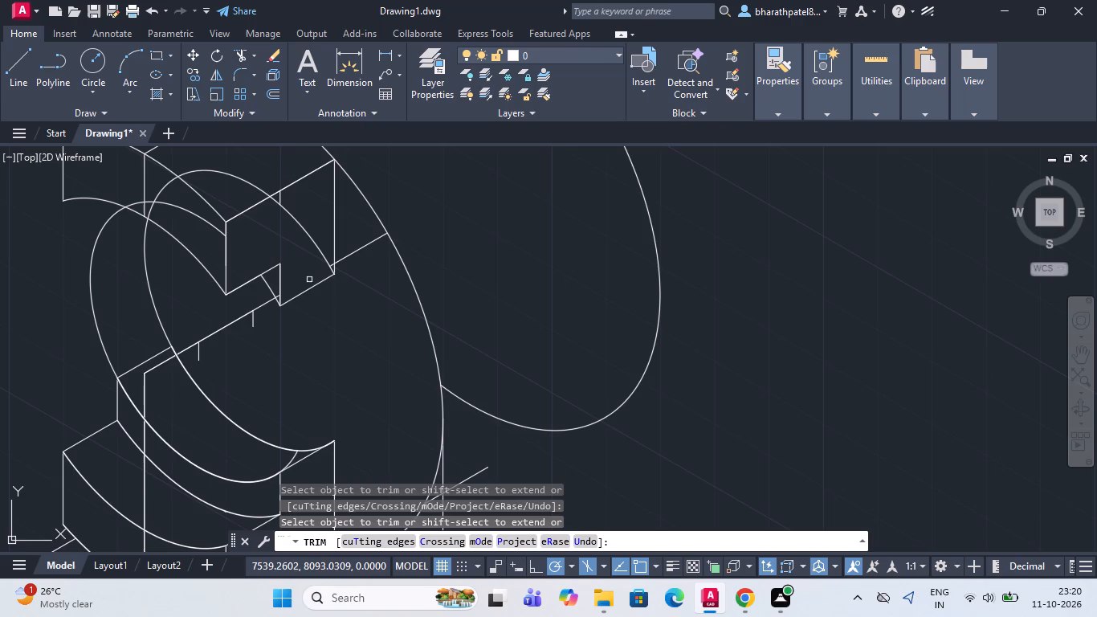
{"action": "scroll", "coordinate": [243, 342], "scroll_direction": "up", "scroll_amount": 4}
{"action": "scroll", "coordinate": [243, 342], "scroll_direction": "down", "scroll_amount": 2}
{"action": "scroll", "coordinate": [308, 223], "scroll_direction": "up", "scroll_amount": 1}
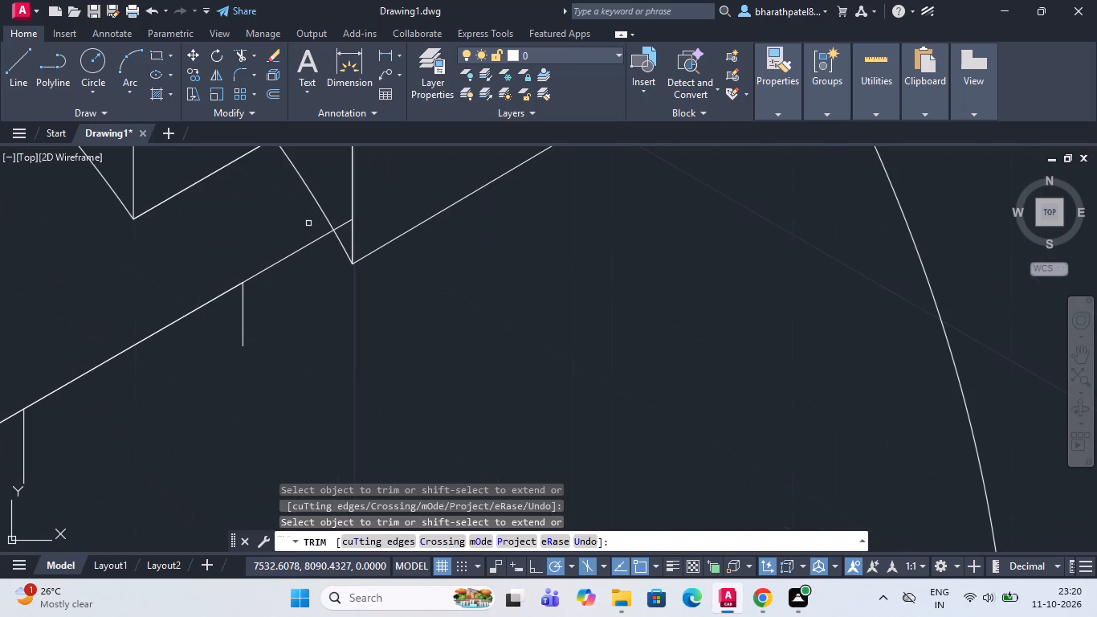
{"action": "left_click", "coordinate": [343, 227]}
{"action": "scroll", "coordinate": [270, 267], "scroll_direction": "down", "scroll_amount": 1}
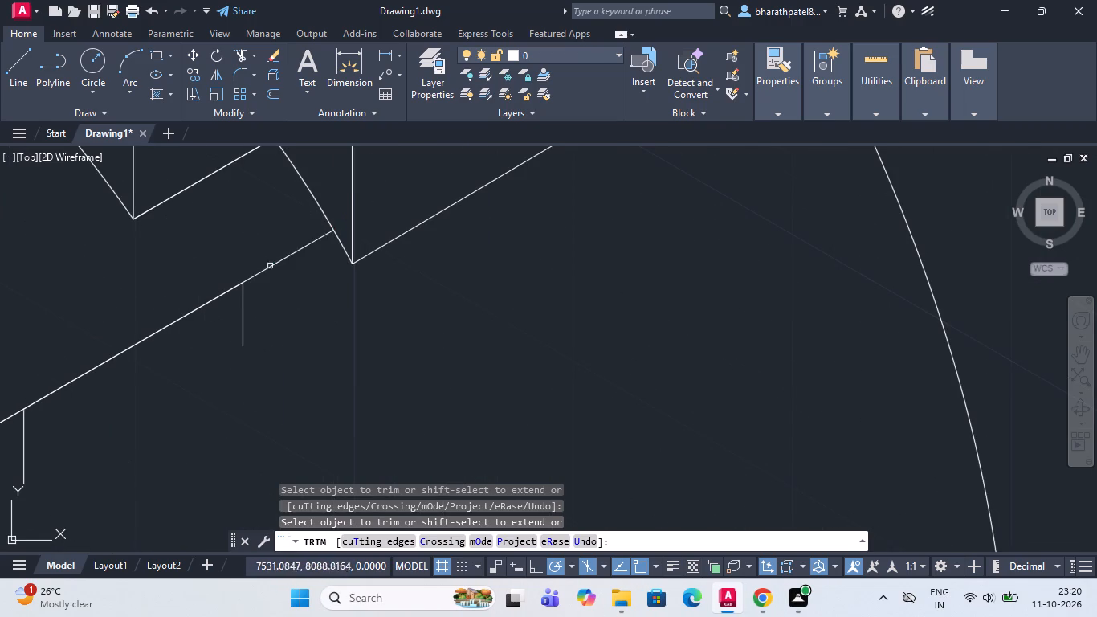
Trim both radius 20 isocircles' arcs crossing the upper block's curved face and top face.
{"action": "scroll", "coordinate": [270, 268], "scroll_direction": "down", "scroll_amount": 4}
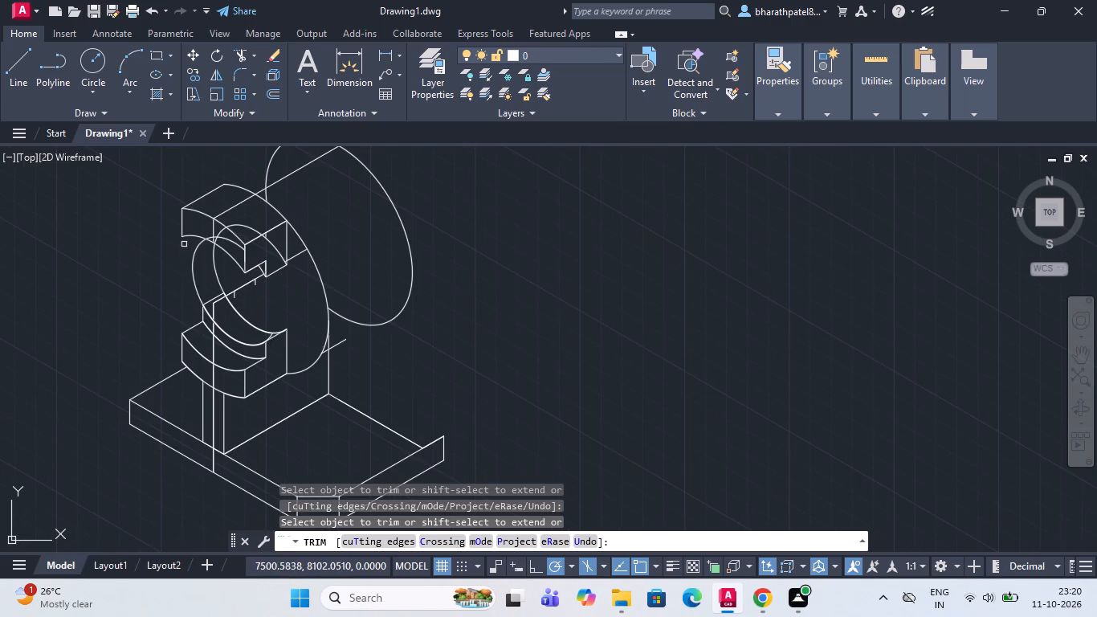
{"action": "scroll", "coordinate": [184, 244], "scroll_direction": "up", "scroll_amount": 2}
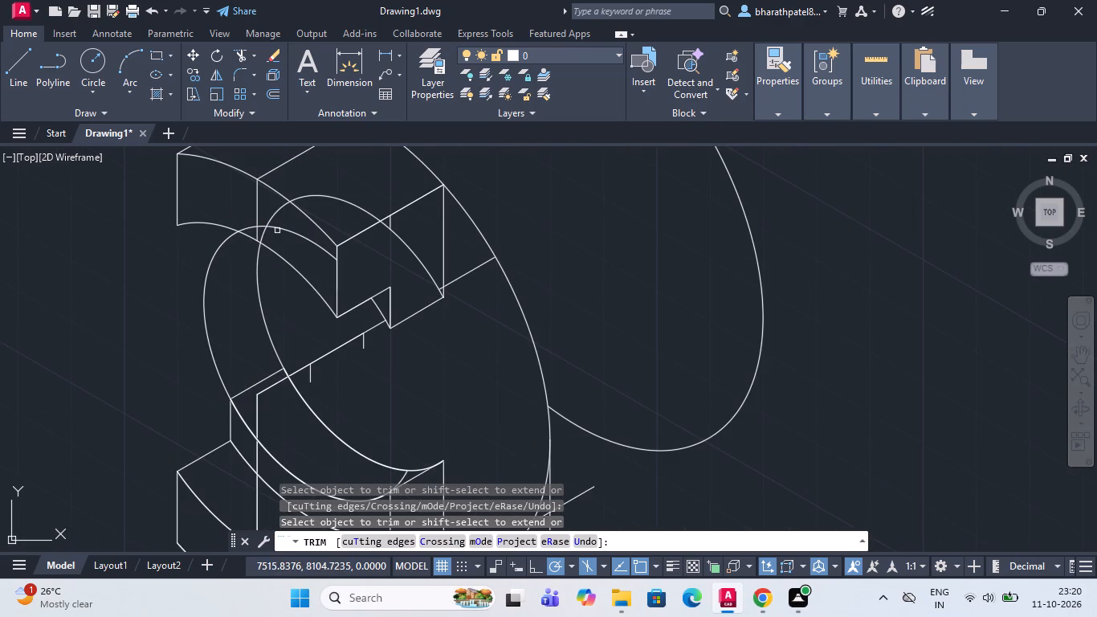
{"action": "left_click", "coordinate": [278, 230]}
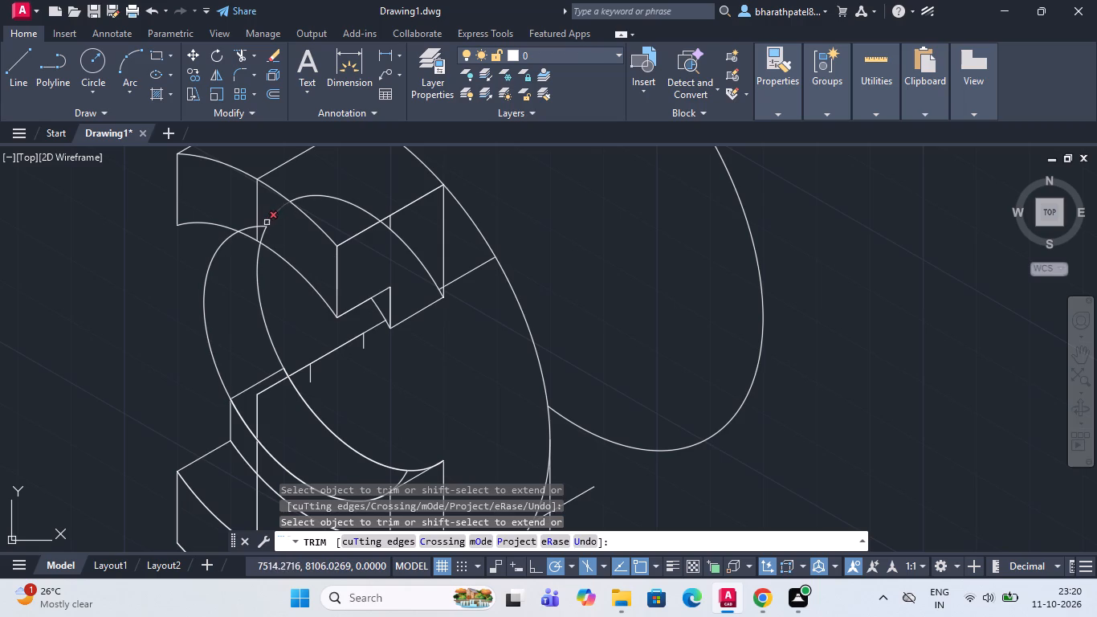
{"action": "left_click", "coordinate": [267, 222]}
{"action": "left_click", "coordinate": [262, 233]}
{"action": "left_click", "coordinate": [264, 227]}
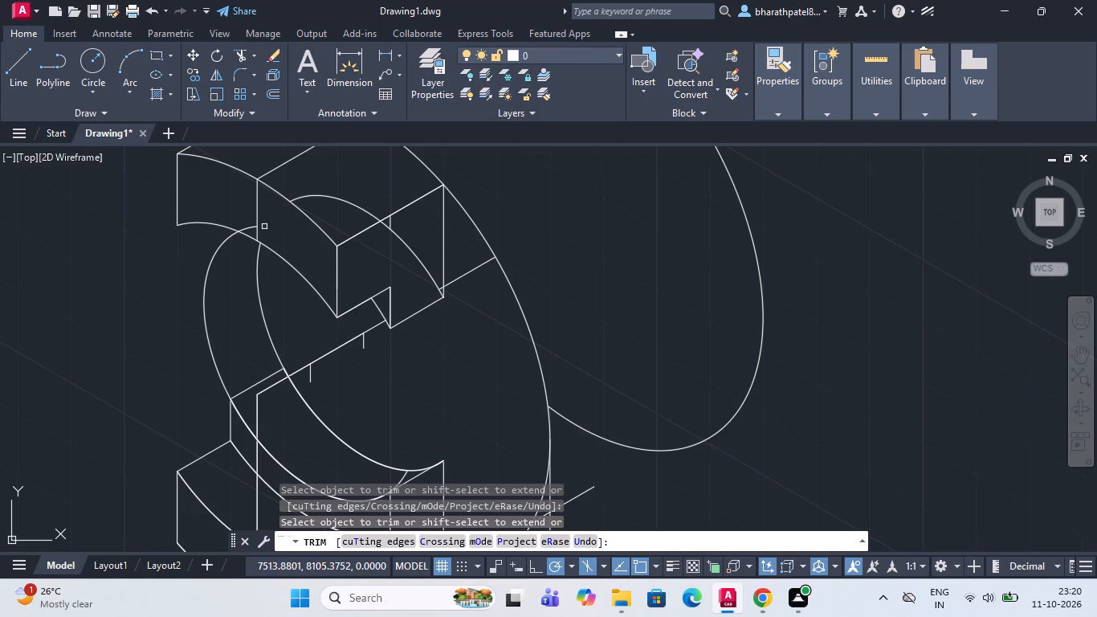
{"action": "left_click", "coordinate": [342, 198]}
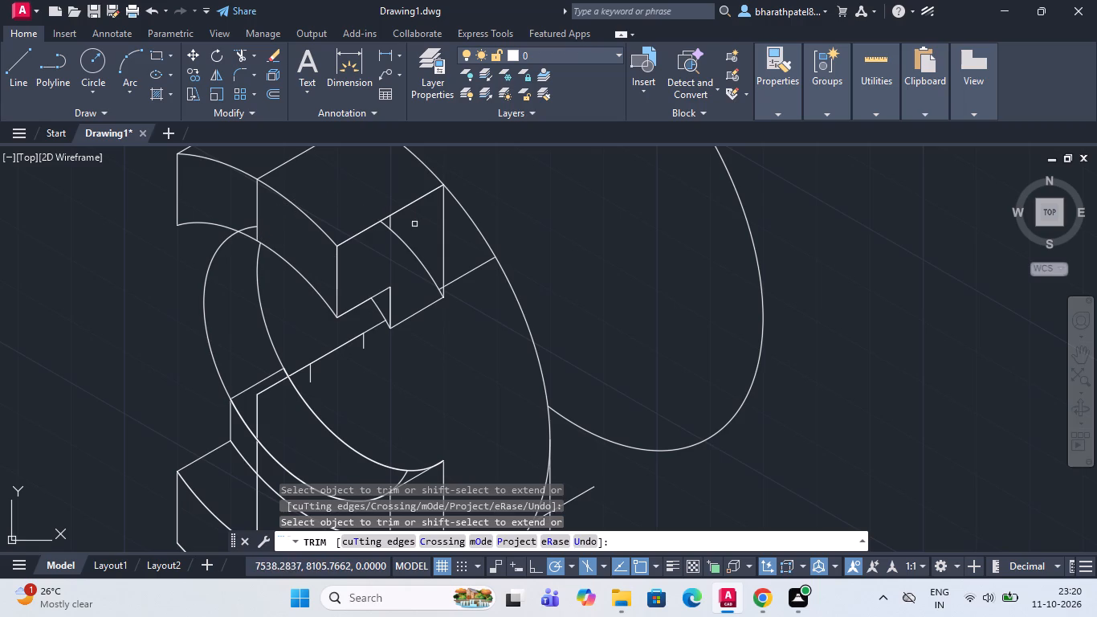
Trim the short vertical stub and the farther isocircle's arc on the upper block's front face.
{"action": "scroll", "coordinate": [414, 224], "scroll_direction": "up", "scroll_amount": 2}
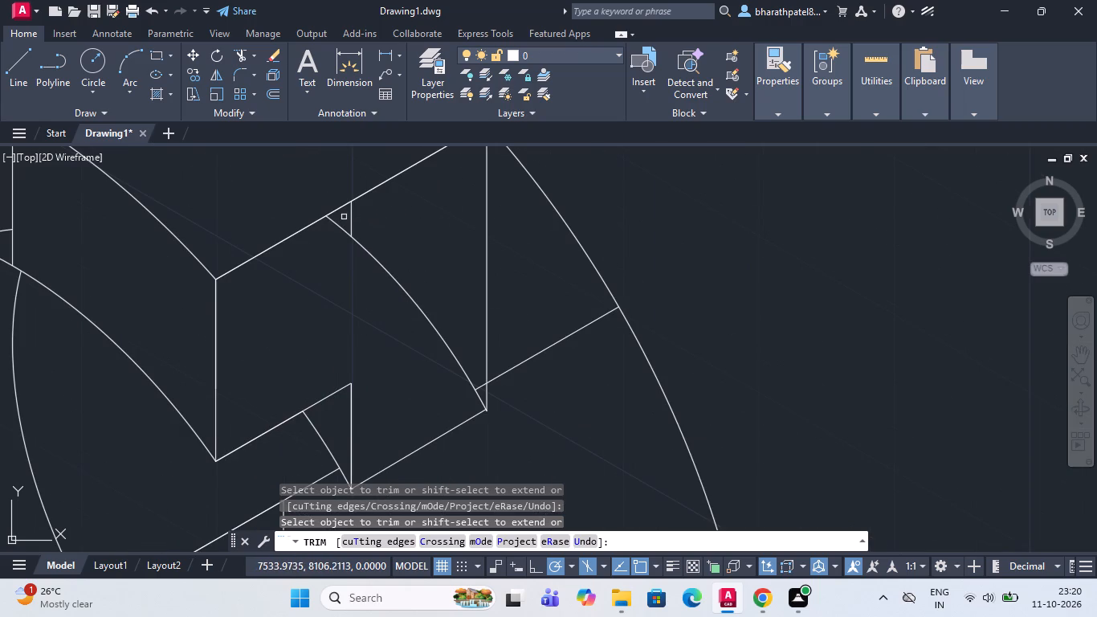
{"action": "left_click", "coordinate": [352, 219]}
{"action": "scroll", "coordinate": [377, 276], "scroll_direction": "down", "scroll_amount": 3}
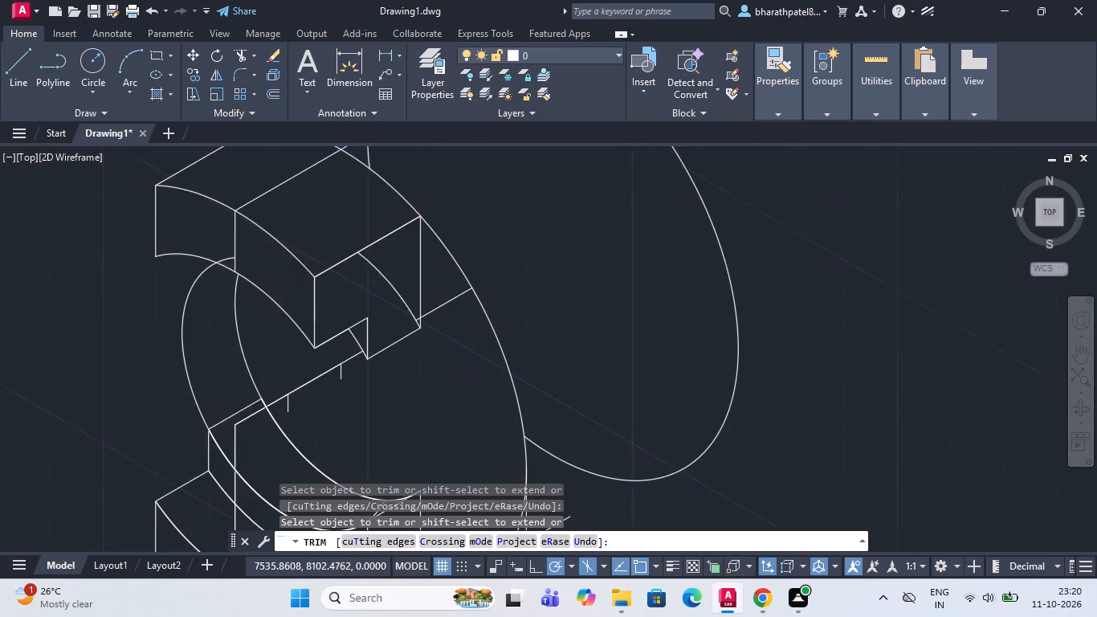
{"action": "scroll", "coordinate": [377, 277], "scroll_direction": "down", "scroll_amount": 1}
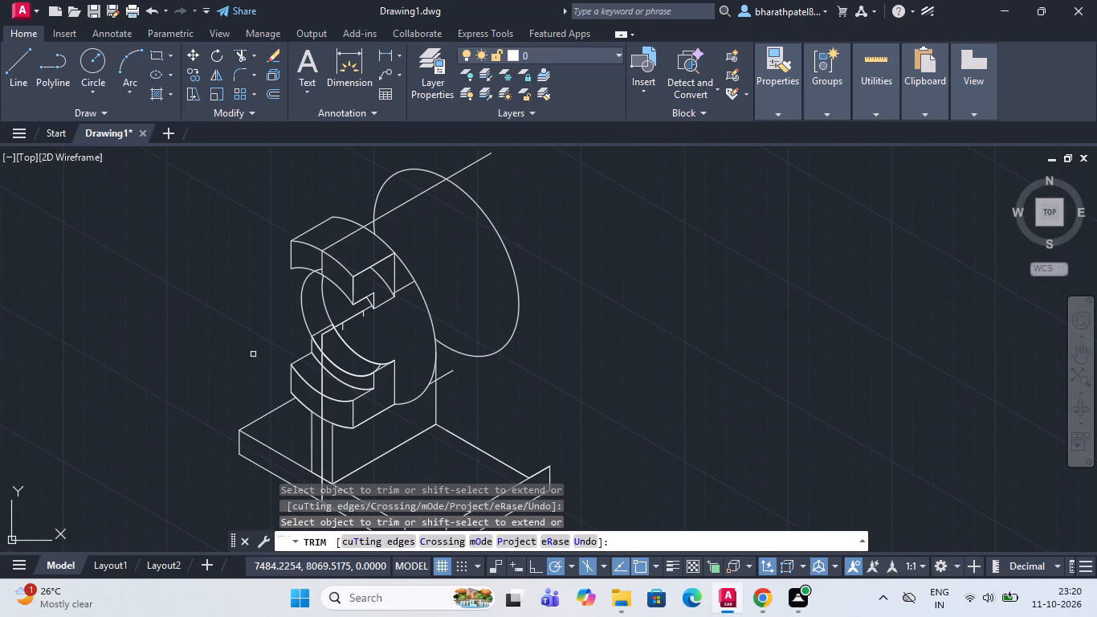
{"action": "left_click", "coordinate": [378, 276]}
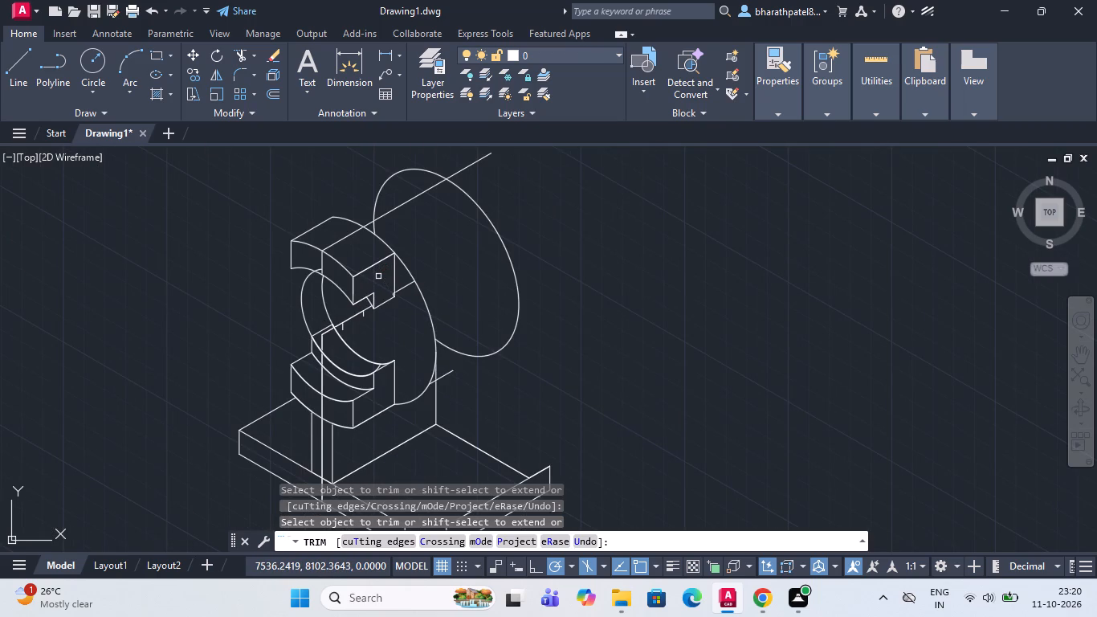
Trim the nearer isocircle's leftover arc beside the short slanted edge at the lower block's notch.
{"action": "scroll", "coordinate": [389, 297], "scroll_direction": "up", "scroll_amount": 2}
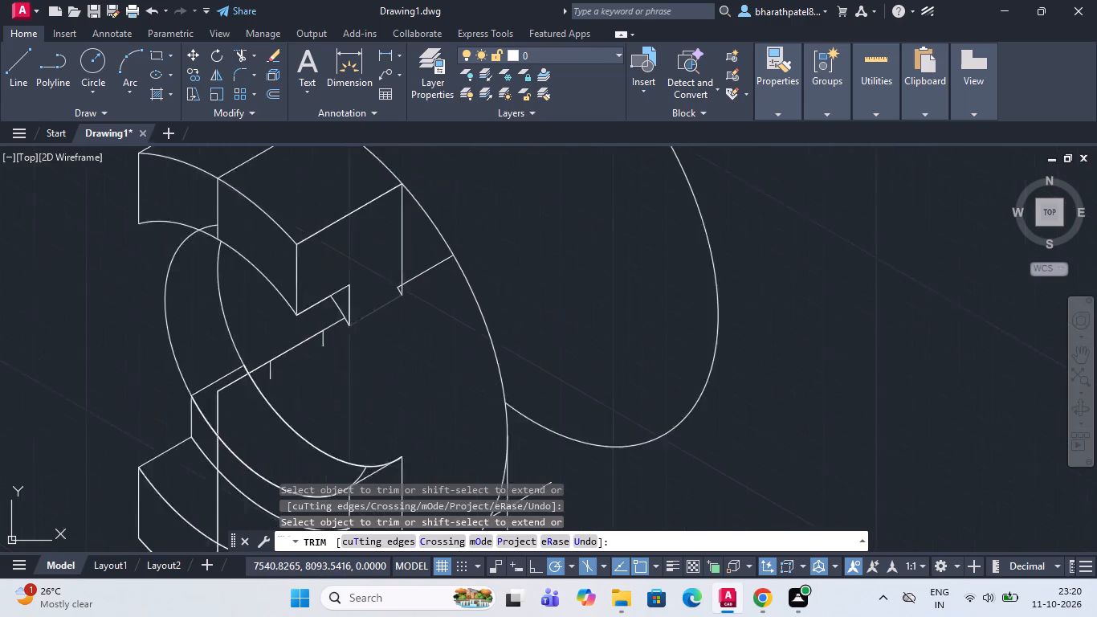
{"action": "scroll", "coordinate": [389, 297], "scroll_direction": "up", "scroll_amount": 1}
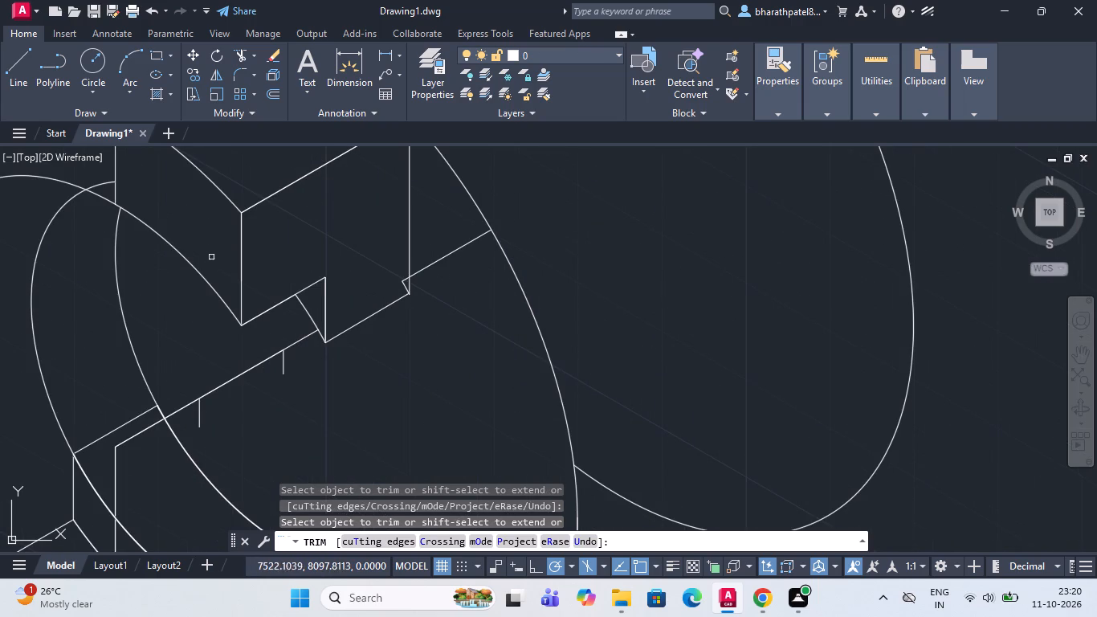
{"action": "scroll", "coordinate": [177, 341], "scroll_direction": "down", "scroll_amount": 1}
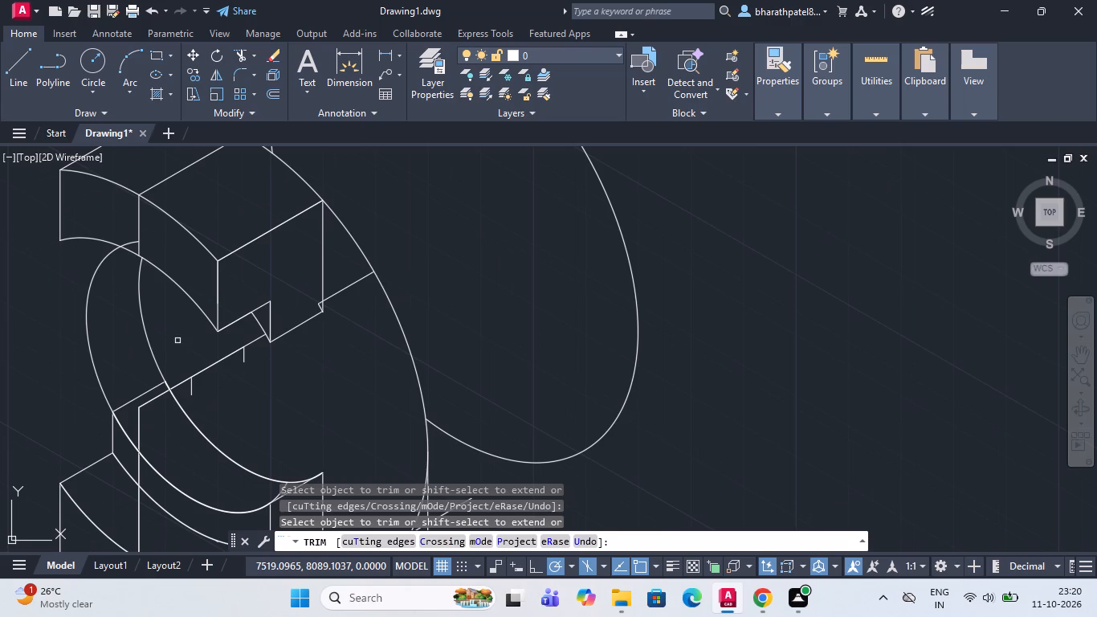
{"action": "scroll", "coordinate": [156, 313], "scroll_direction": "down", "scroll_amount": 1}
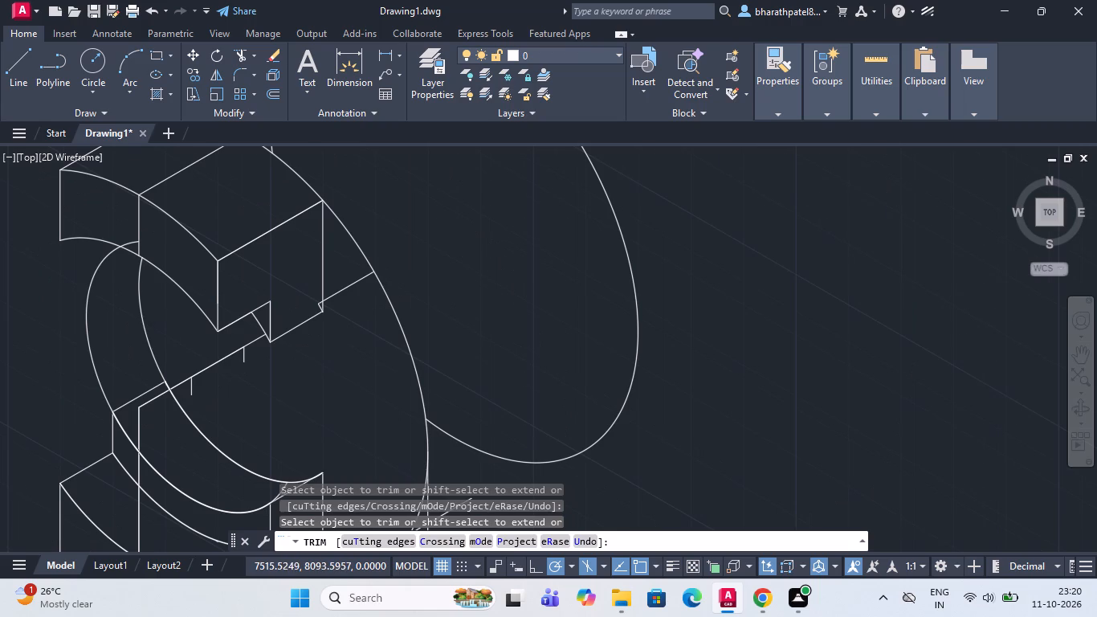
{"action": "scroll", "coordinate": [156, 313], "scroll_direction": "down", "scroll_amount": 1}
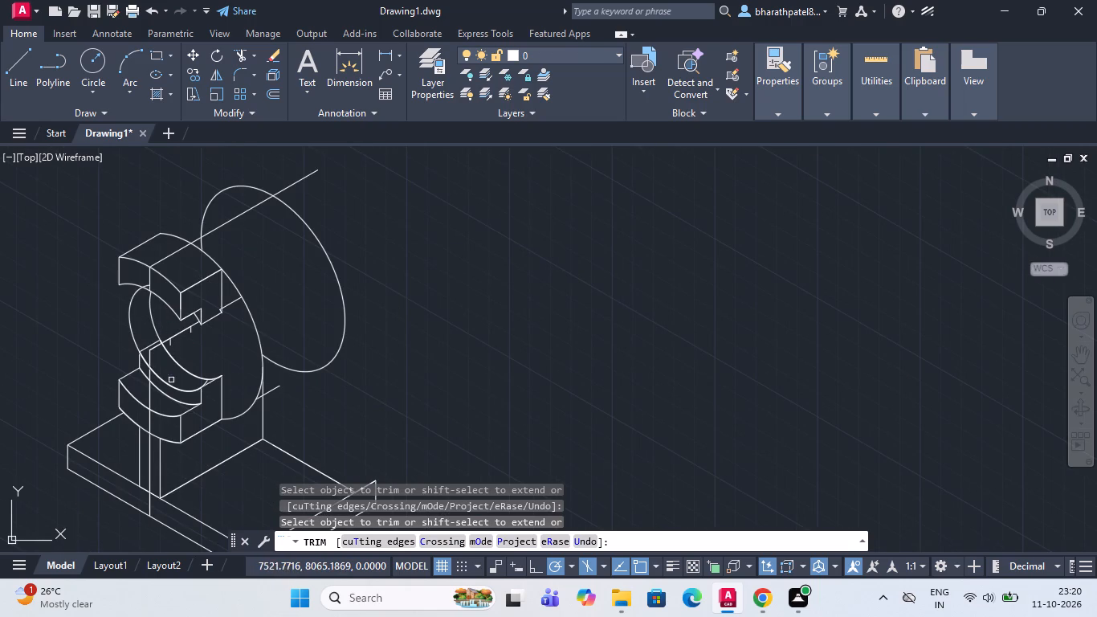
{"action": "scroll", "coordinate": [171, 379], "scroll_direction": "up", "scroll_amount": 3}
{"action": "left_click", "coordinate": [309, 398]}
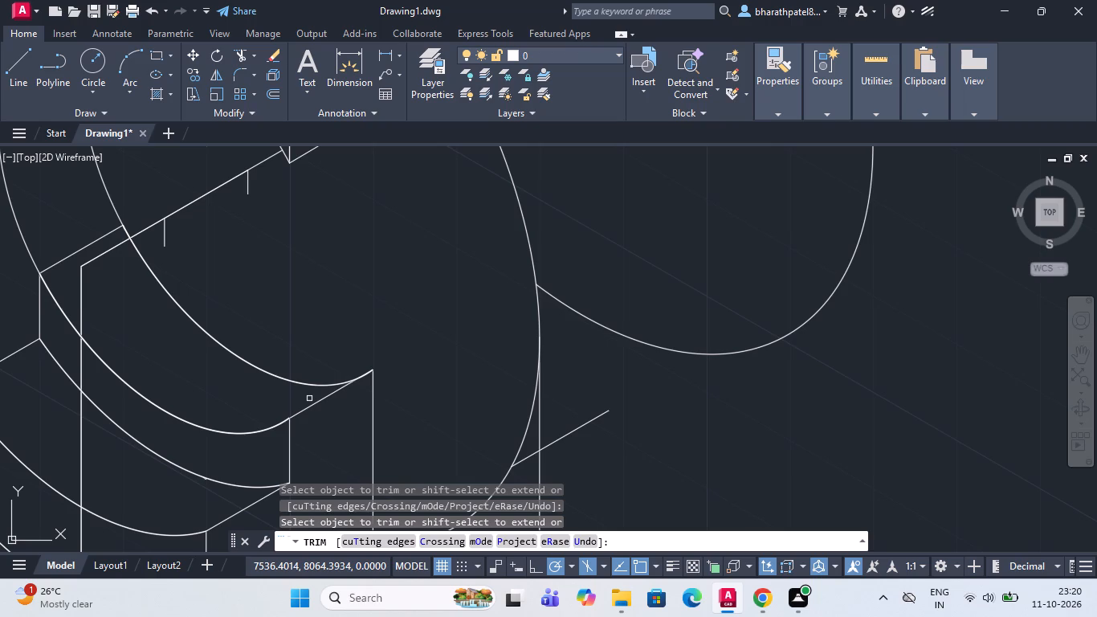
Trim the nearer isocircle's last short arc inside the upper block's curved face.
{"action": "scroll", "coordinate": [161, 378], "scroll_direction": "down", "scroll_amount": 1}
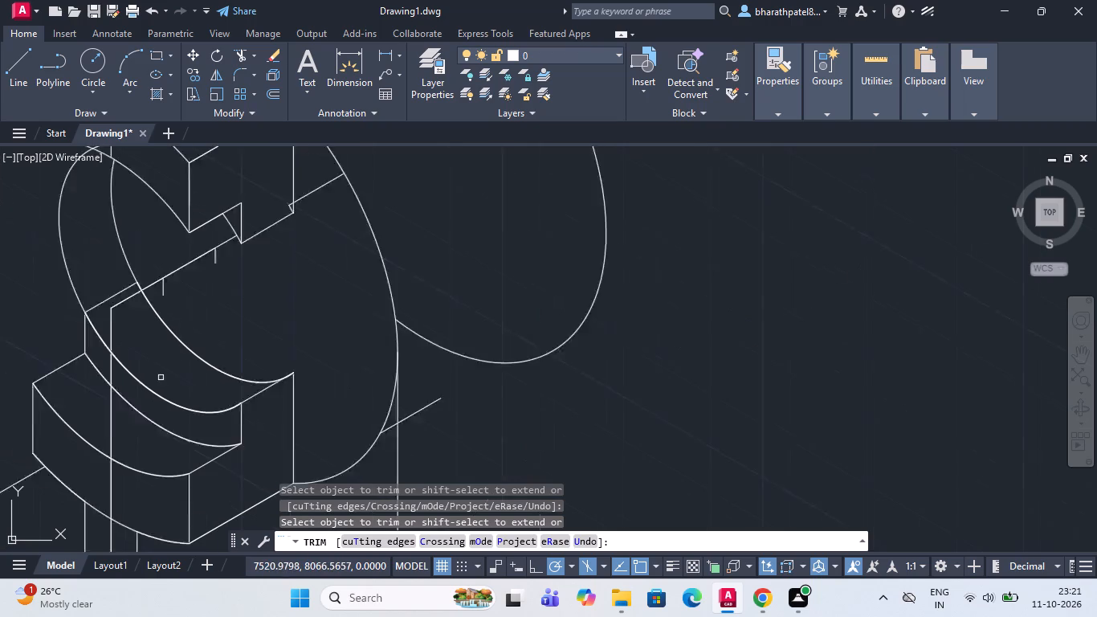
{"action": "scroll", "coordinate": [161, 378], "scroll_direction": "down", "scroll_amount": 1}
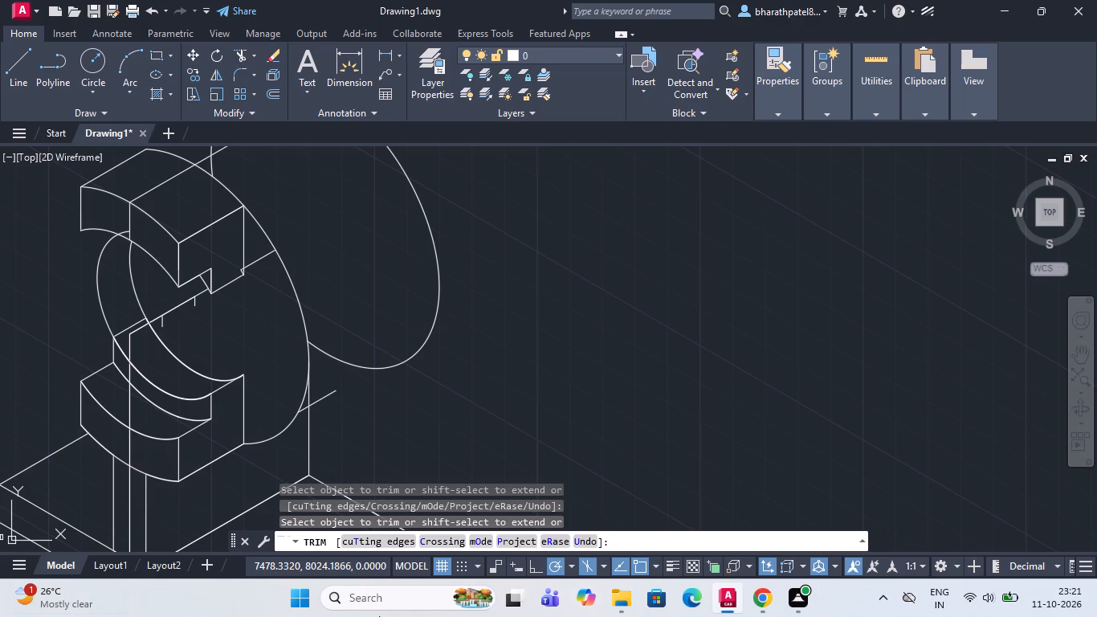
{"action": "scroll", "coordinate": [271, 277], "scroll_direction": "down", "scroll_amount": 1}
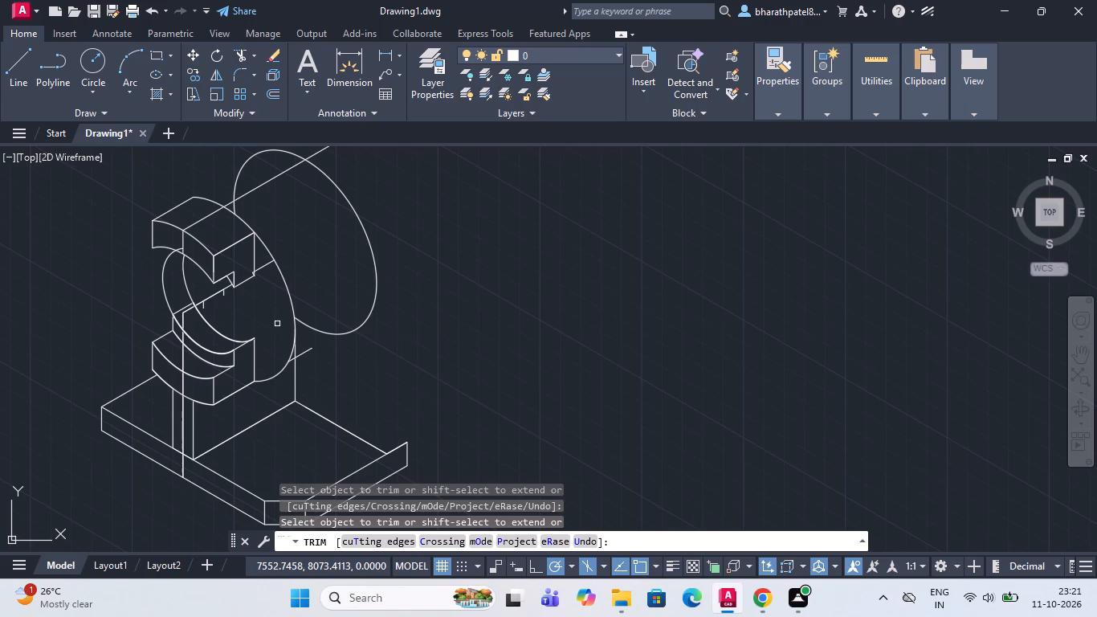
{"action": "scroll", "coordinate": [277, 321], "scroll_direction": "down", "scroll_amount": 1}
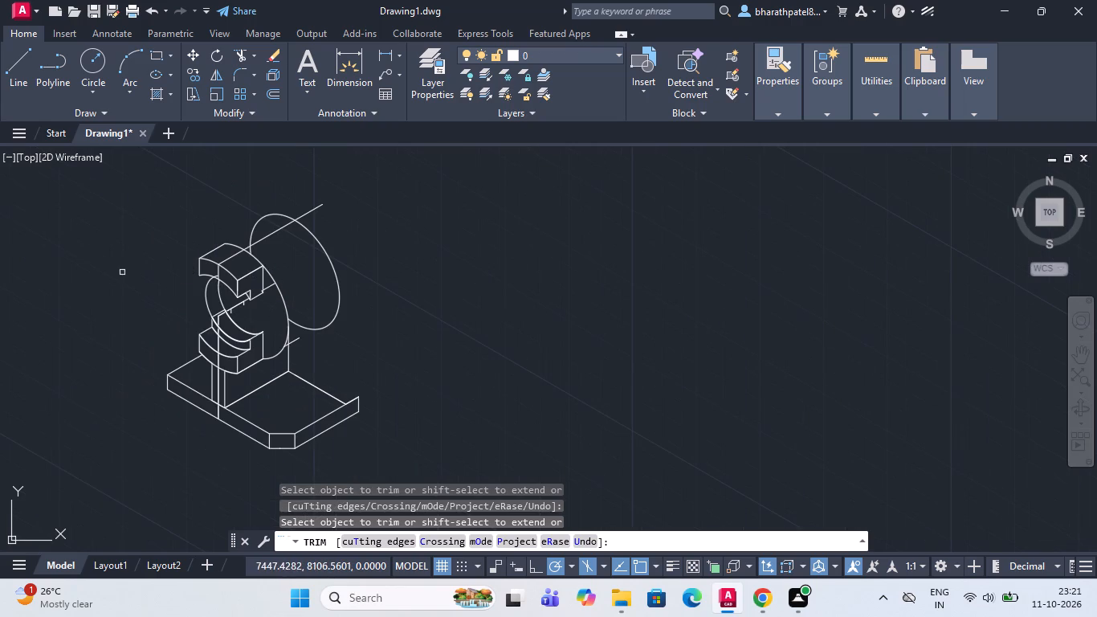
{"action": "scroll", "coordinate": [185, 274], "scroll_direction": "up", "scroll_amount": 2}
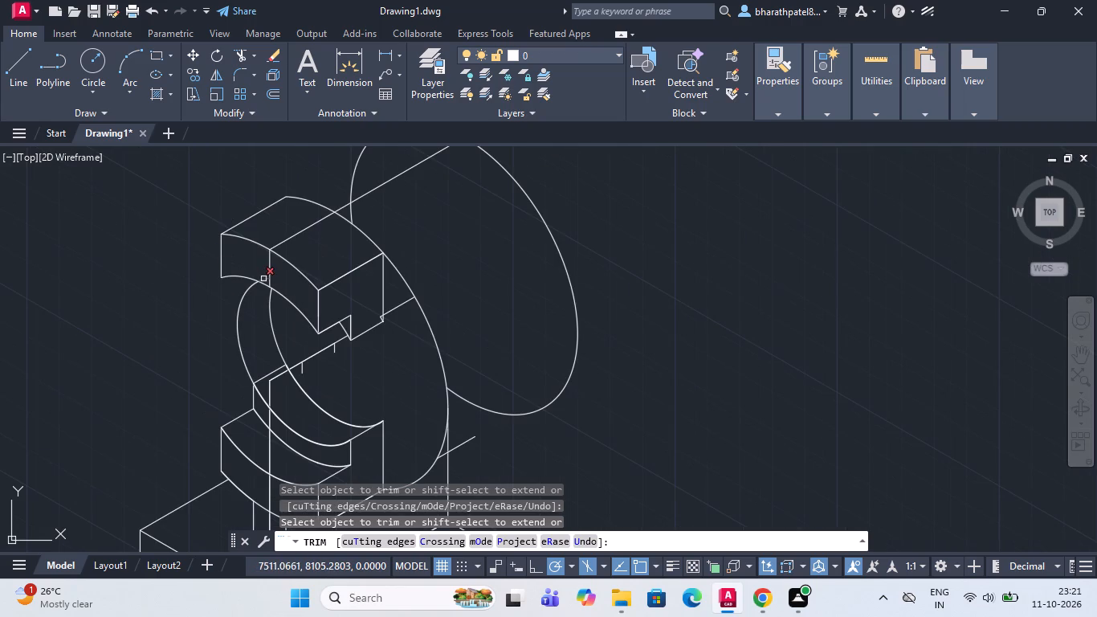
{"action": "left_click", "coordinate": [264, 279]}
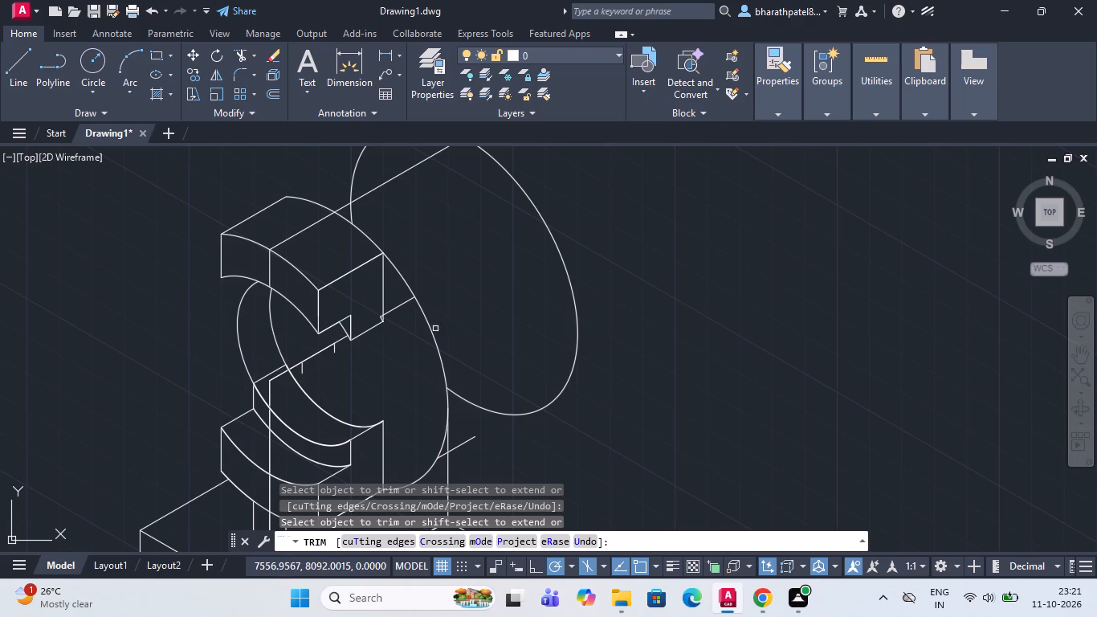
Trim the leftover arc and slanted centre line pieces around the lower far corner of the upper block's front face.
{"action": "scroll", "coordinate": [398, 330], "scroll_direction": "up", "scroll_amount": 2}
{"action": "scroll", "coordinate": [399, 324], "scroll_direction": "down", "scroll_amount": 2}
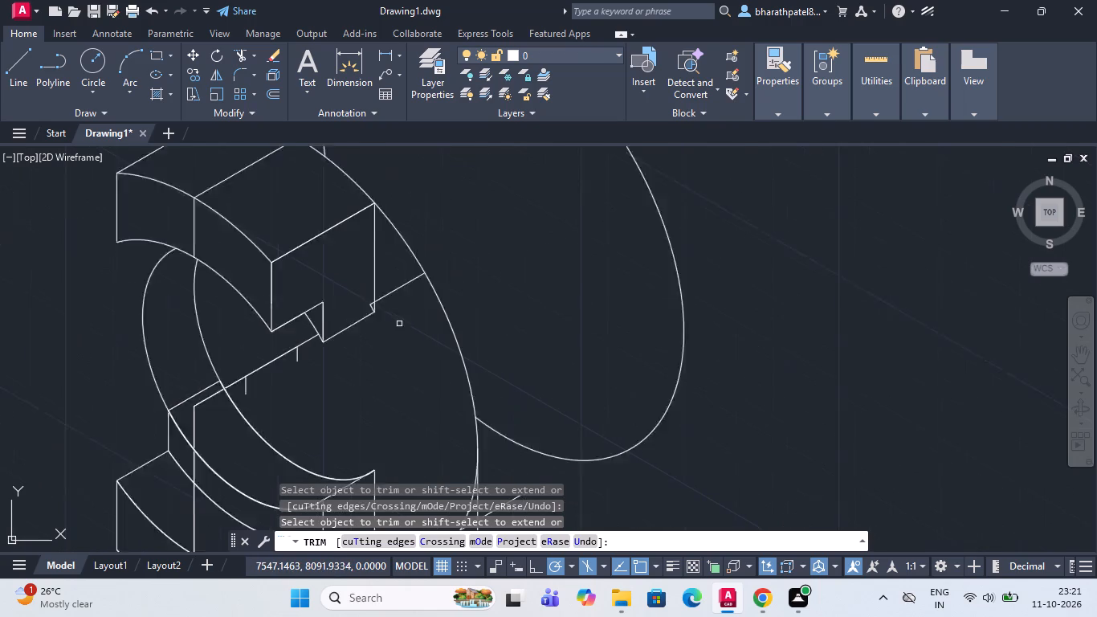
{"action": "scroll", "coordinate": [393, 308], "scroll_direction": "up", "scroll_amount": 2}
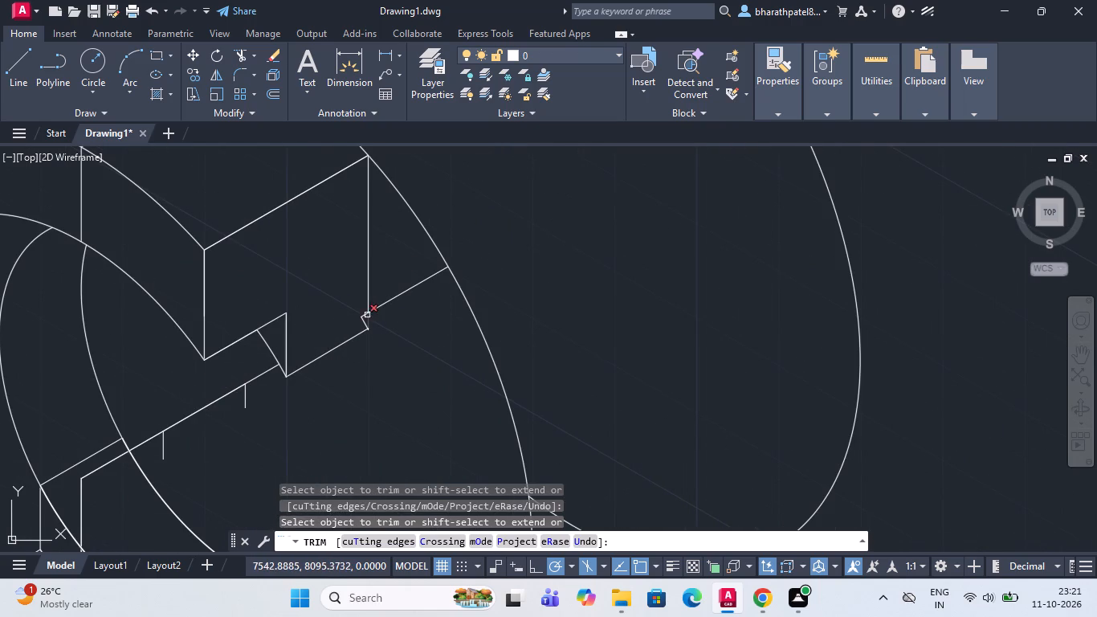
{"action": "left_click", "coordinate": [365, 314]}
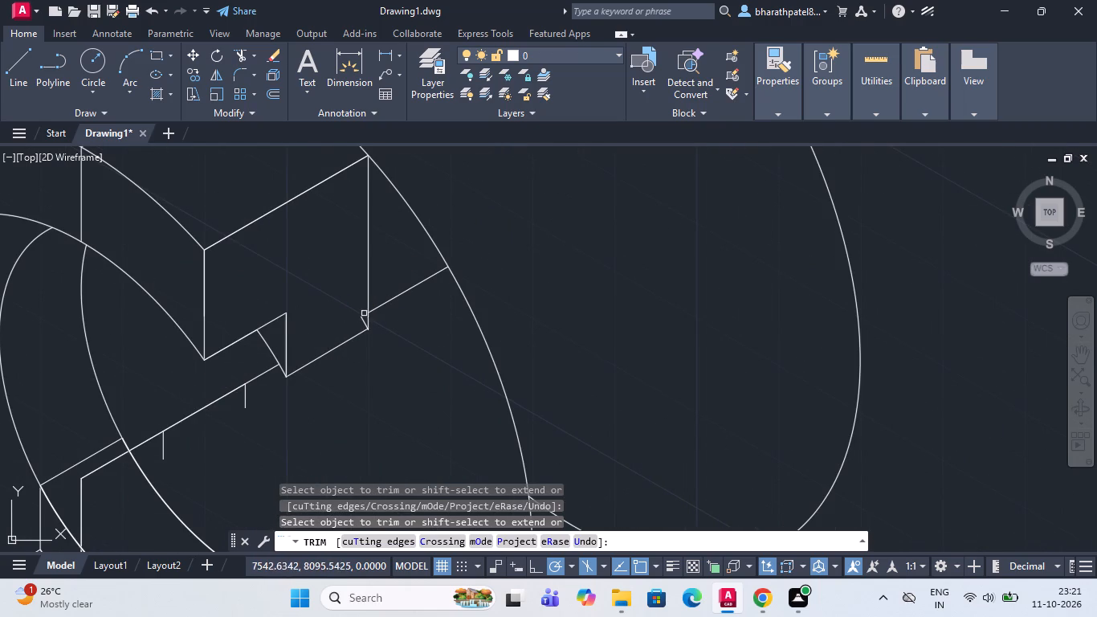
{"action": "left_click", "coordinate": [361, 321]}
{"action": "left_click", "coordinate": [409, 290]}
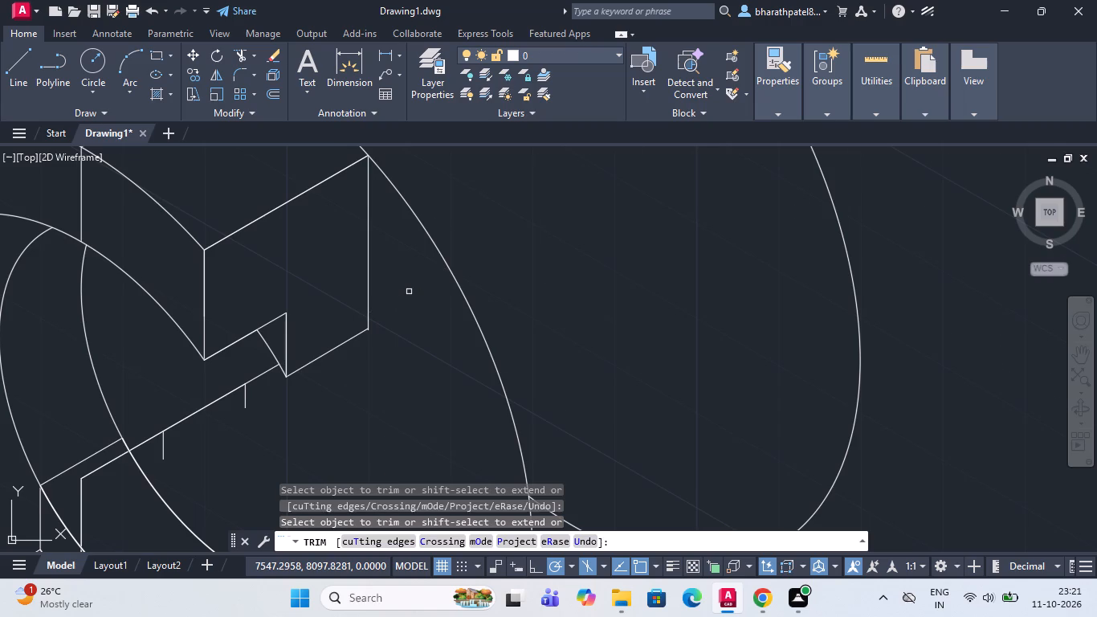
Trim the two leftover isocircle arcs in the open gap between the upper and lower blocks.
{"action": "scroll", "coordinate": [409, 290], "scroll_direction": "down", "scroll_amount": 3}
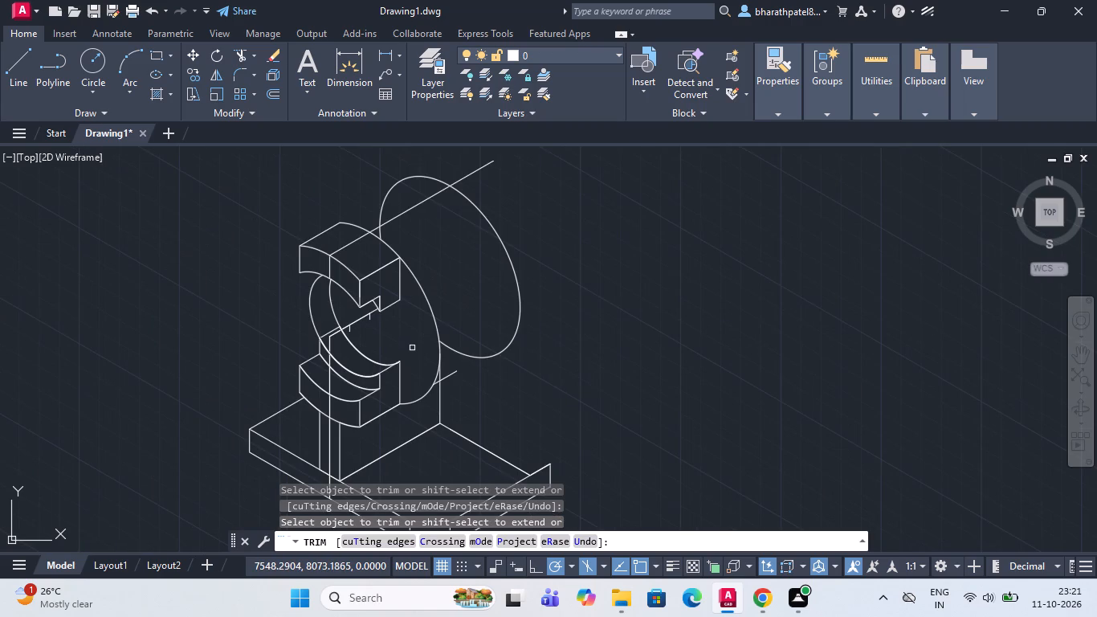
{"action": "left_click", "coordinate": [310, 310]}
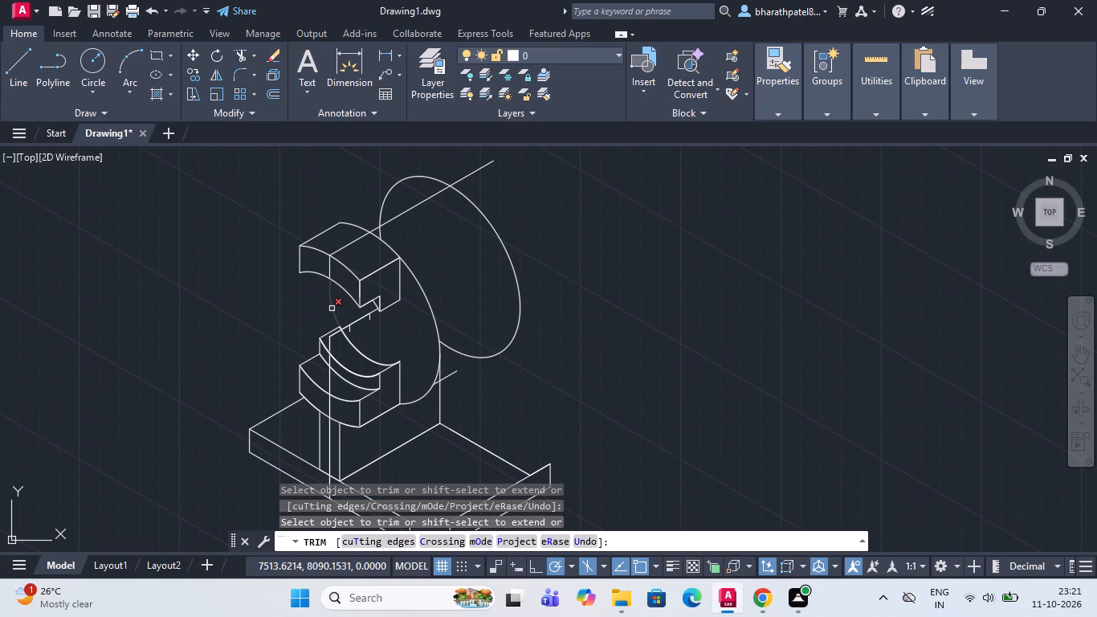
{"action": "left_click", "coordinate": [332, 308]}
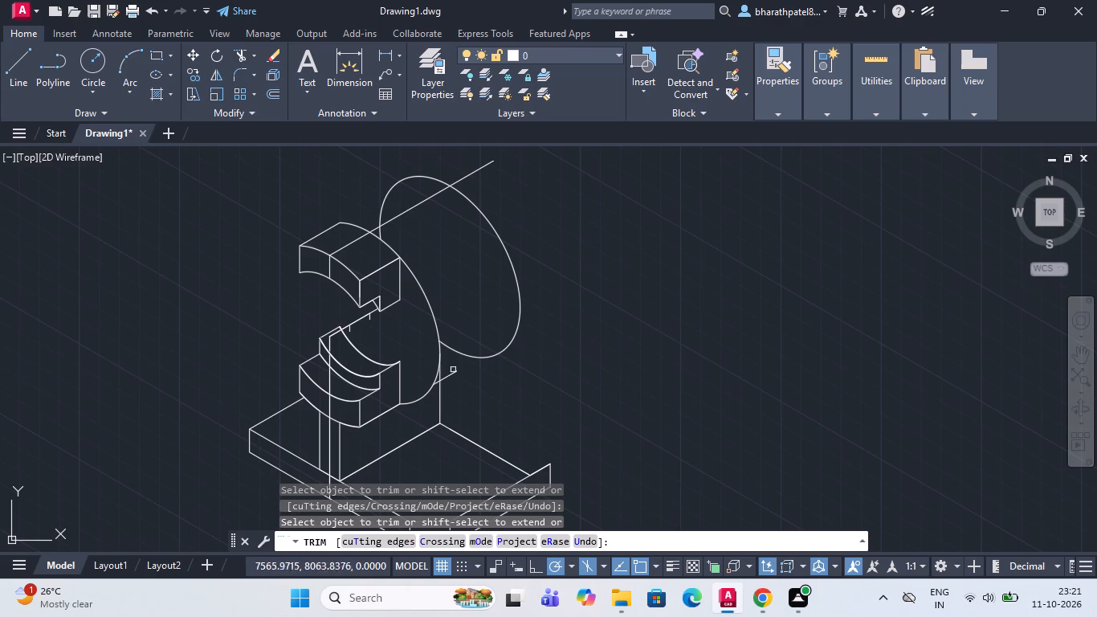
Trim the slanted centre line's remaining stub on both sides of the upright's far vertical edge.
{"action": "left_click", "coordinate": [449, 378]}
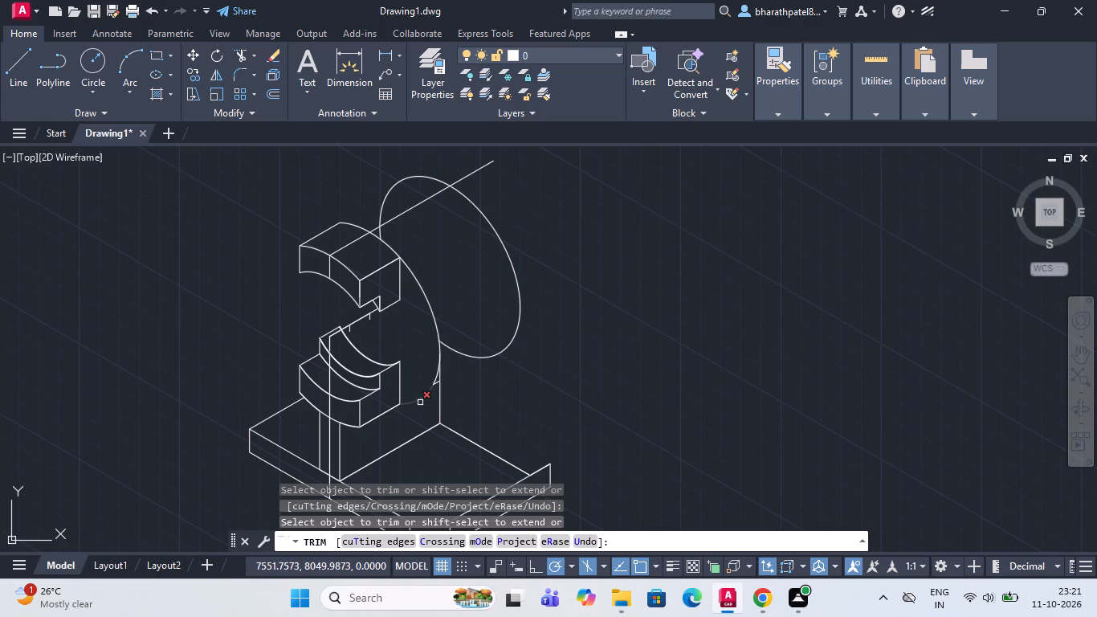
{"action": "scroll", "coordinate": [420, 402], "scroll_direction": "up", "scroll_amount": 3}
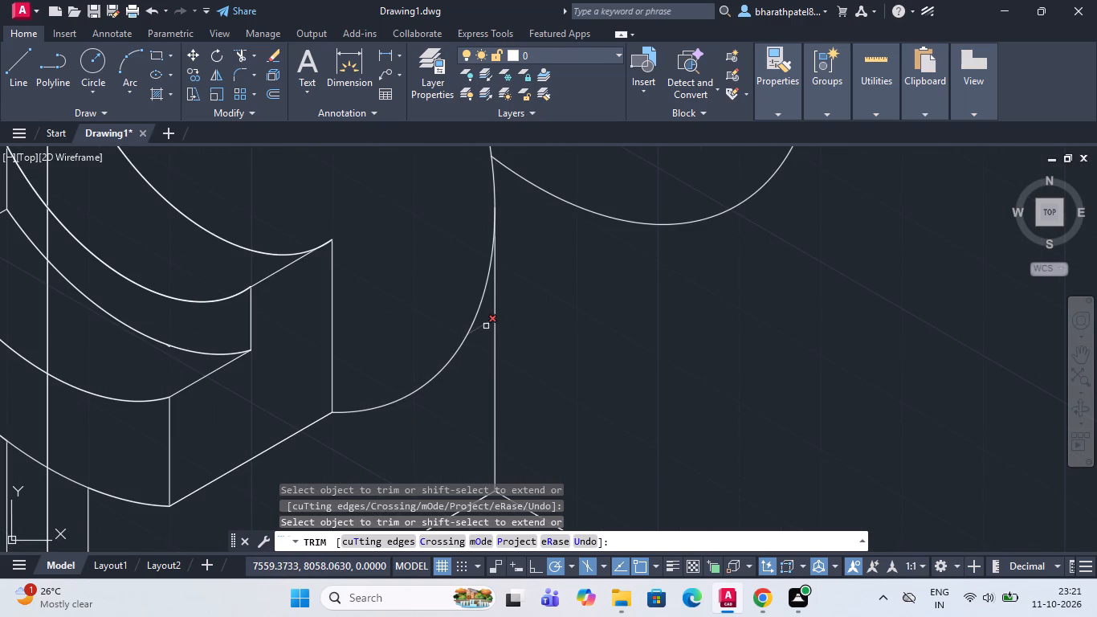
{"action": "left_click", "coordinate": [486, 325]}
Draw an isocircle of radius 20 centred on the slanted centre line at the top of the short vertical stub nearest the upper block's notch.
{"action": "scroll", "coordinate": [486, 328], "scroll_direction": "down", "scroll_amount": 3}
{"action": "scroll", "coordinate": [386, 311], "scroll_direction": "down", "scroll_amount": 1}
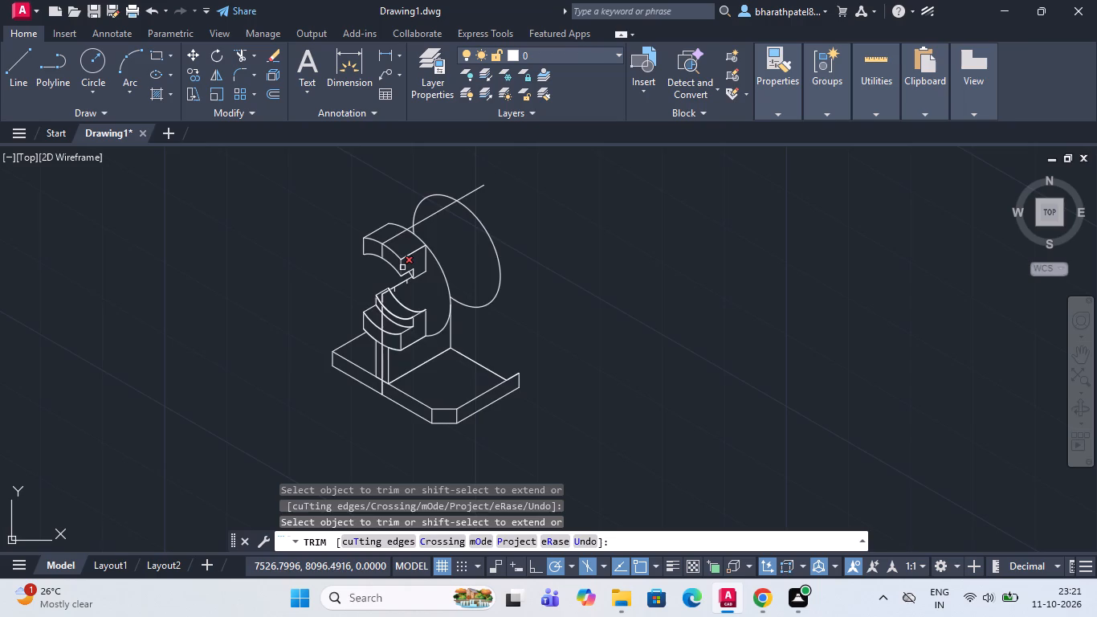
{"action": "scroll", "coordinate": [403, 265], "scroll_direction": "up", "scroll_amount": 3}
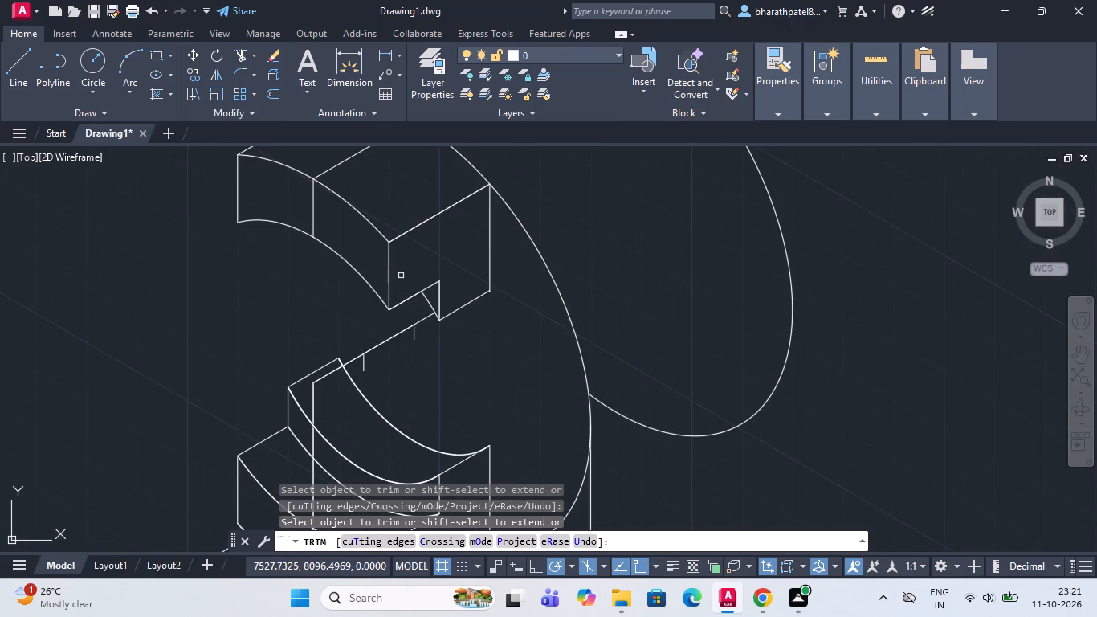
{"action": "scroll", "coordinate": [428, 390], "scroll_direction": "down", "scroll_amount": 1}
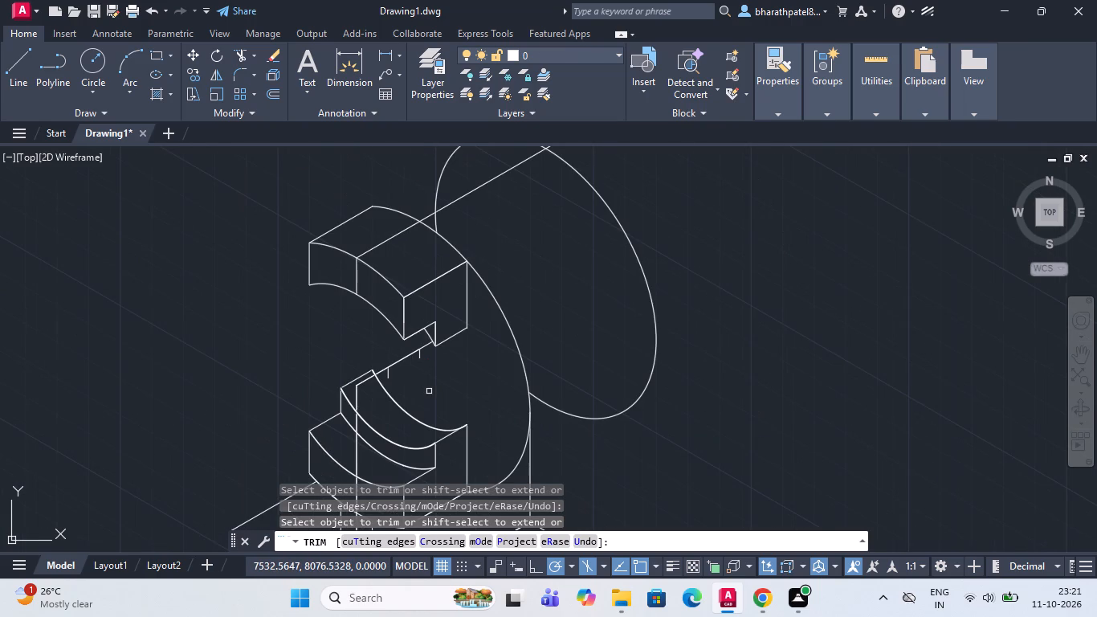
{"action": "scroll", "coordinate": [429, 391], "scroll_direction": "down", "scroll_amount": 1}
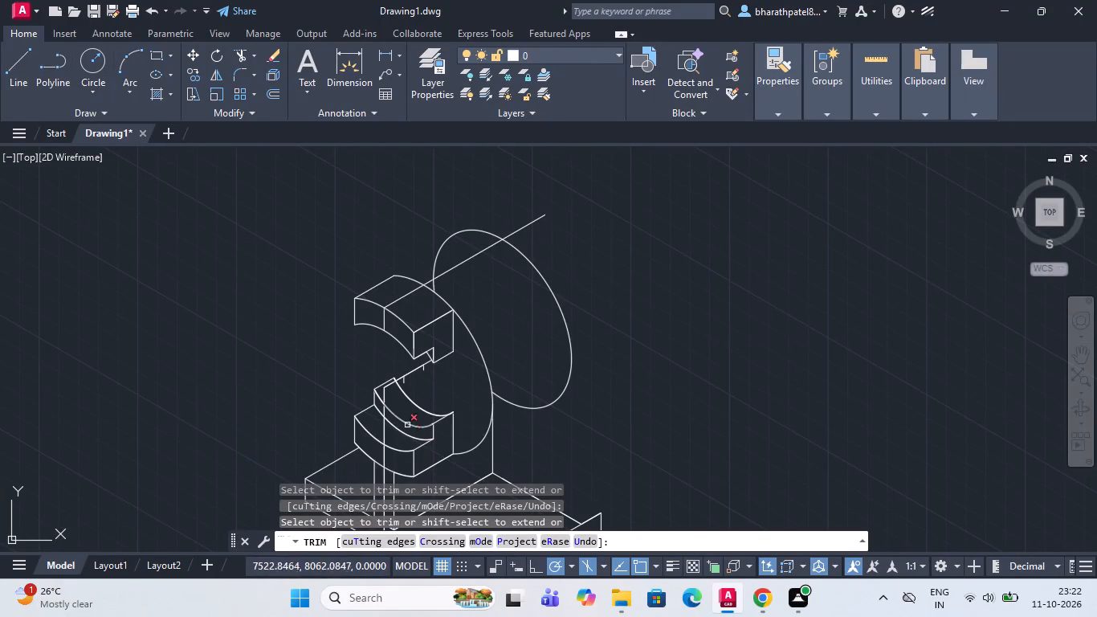
{"action": "type", "text": "ell"}
{"action": "key", "text": "Return"}
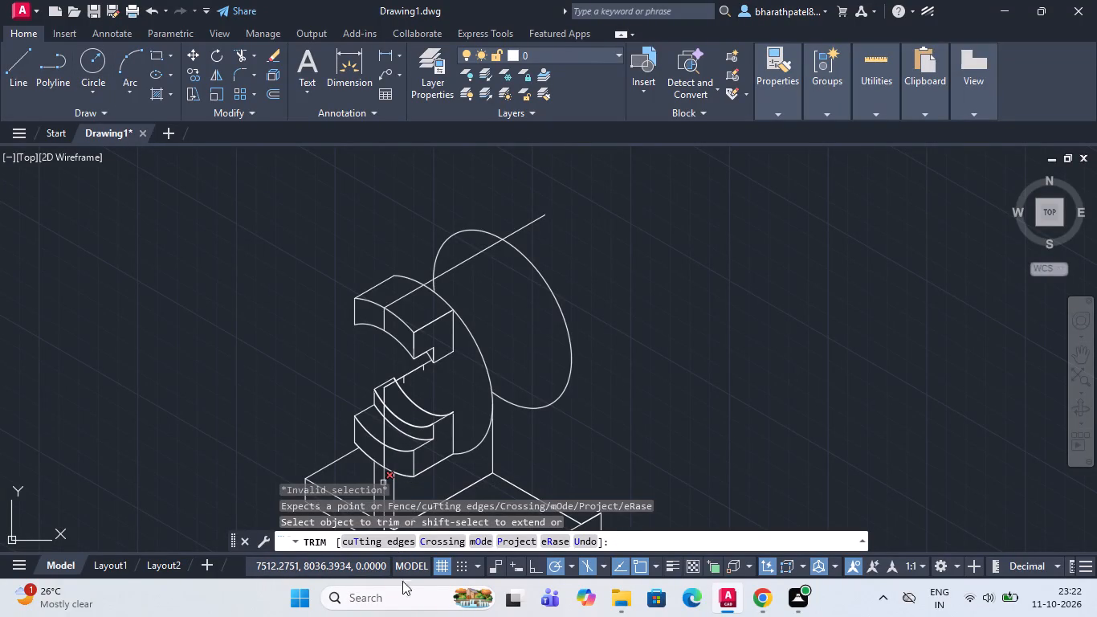
{"action": "key", "text": "Escape"}
{"action": "type", "text": "ell"}
{"action": "key", "text": "Return"}
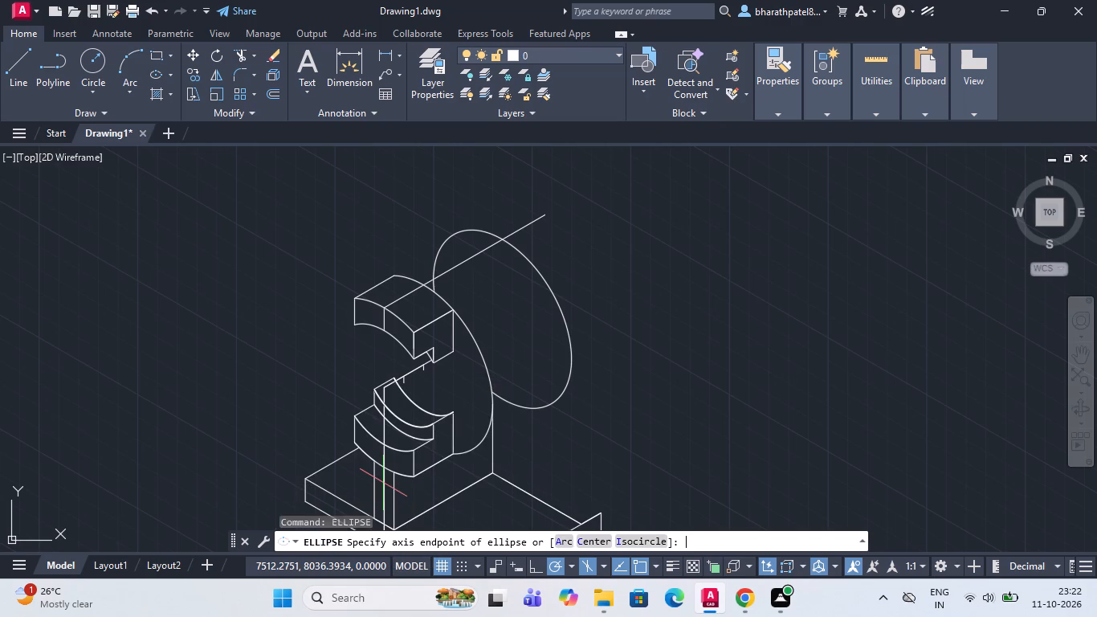
{"action": "left_click", "coordinate": [643, 541]}
{"action": "scroll", "coordinate": [426, 370], "scroll_direction": "up", "scroll_amount": 1}
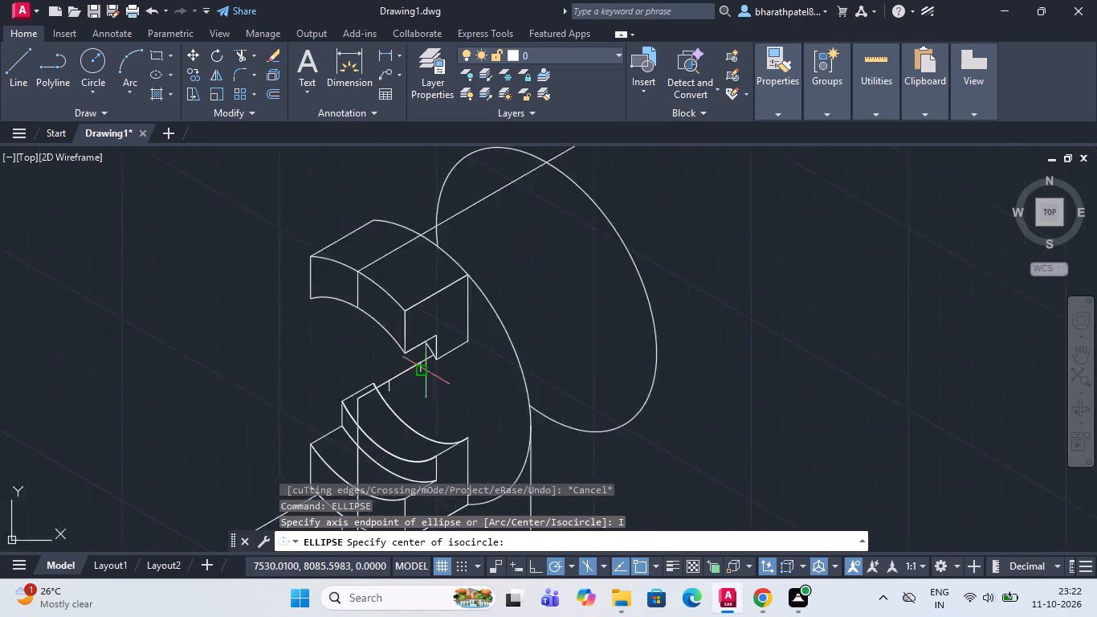
{"action": "scroll", "coordinate": [426, 370], "scroll_direction": "up", "scroll_amount": 2}
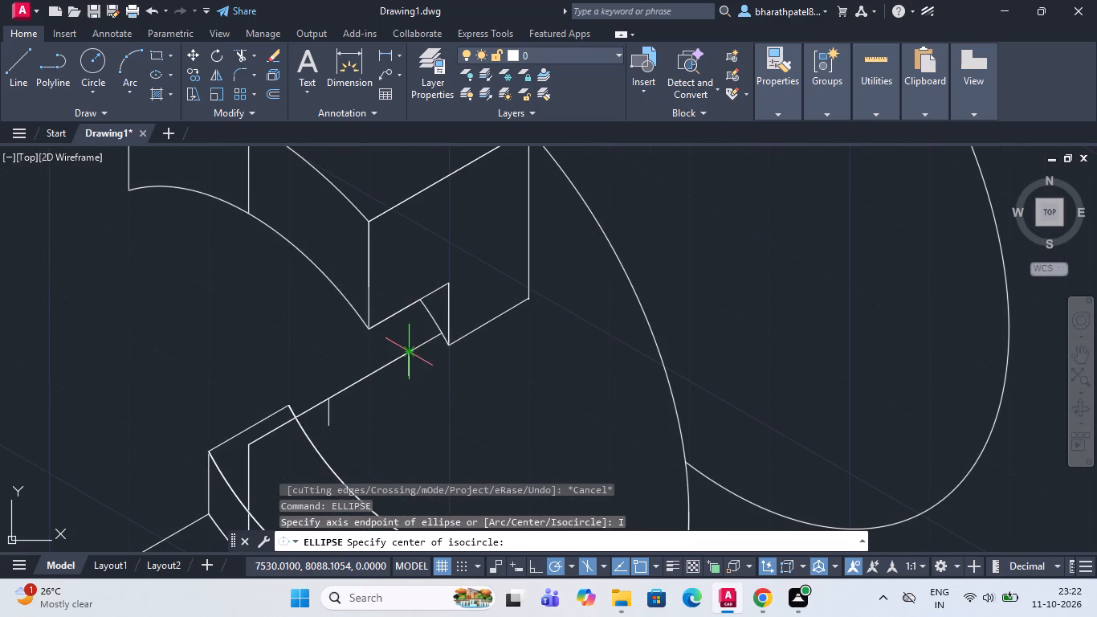
{"action": "left_click", "coordinate": [410, 355]}
{"action": "type", "text": "20"}
{"action": "key", "text": "Return"}
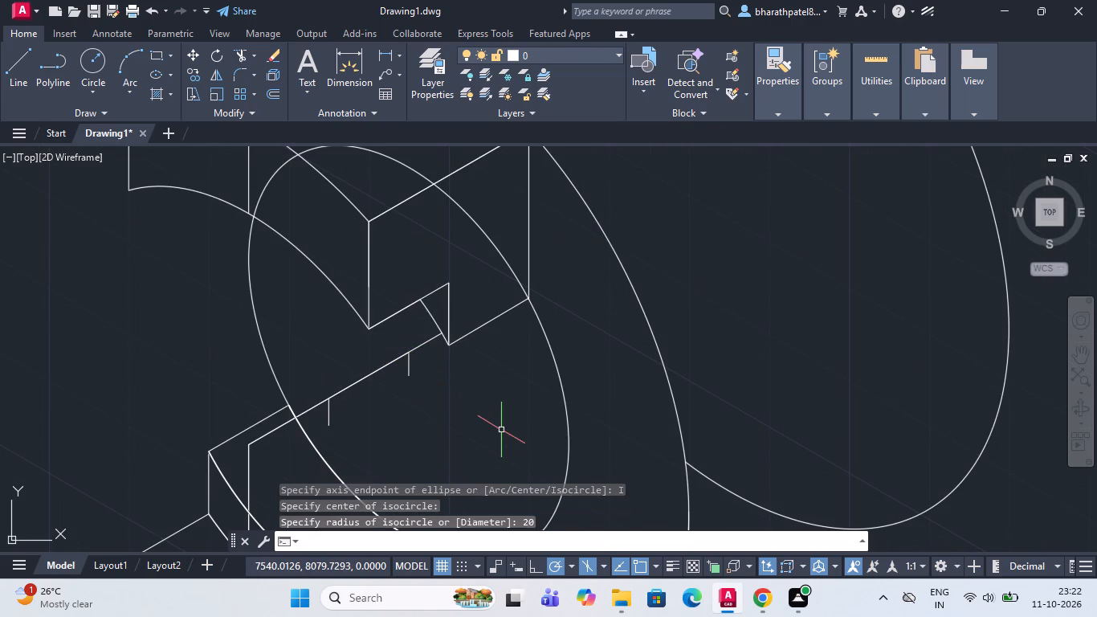
Trim the radius-20 isocircle's arcs across the upper block's top, front and curved faces.
{"action": "scroll", "coordinate": [113, 231], "scroll_direction": "down", "scroll_amount": 1}
{"action": "scroll", "coordinate": [171, 382], "scroll_direction": "down", "scroll_amount": 1}
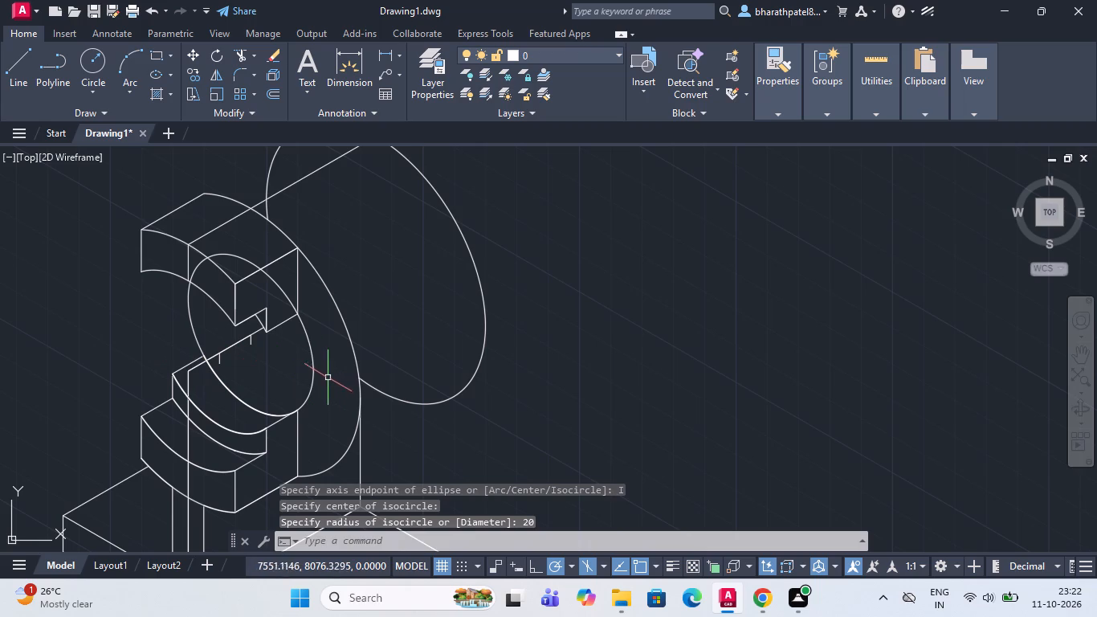
{"action": "left_click", "coordinate": [239, 49]}
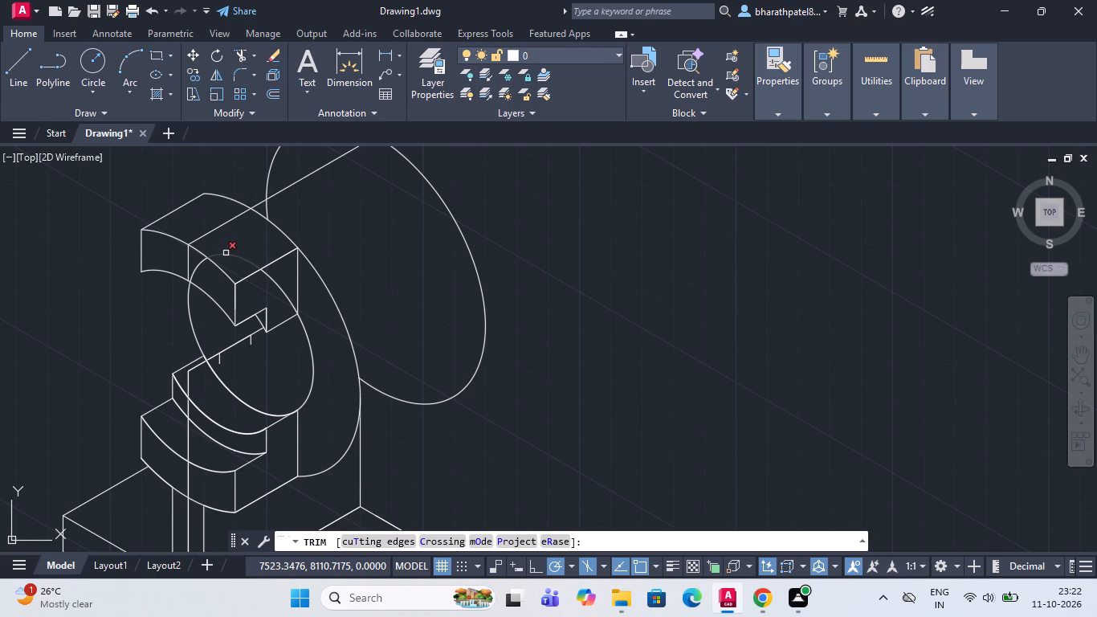
{"action": "left_click", "coordinate": [226, 252]}
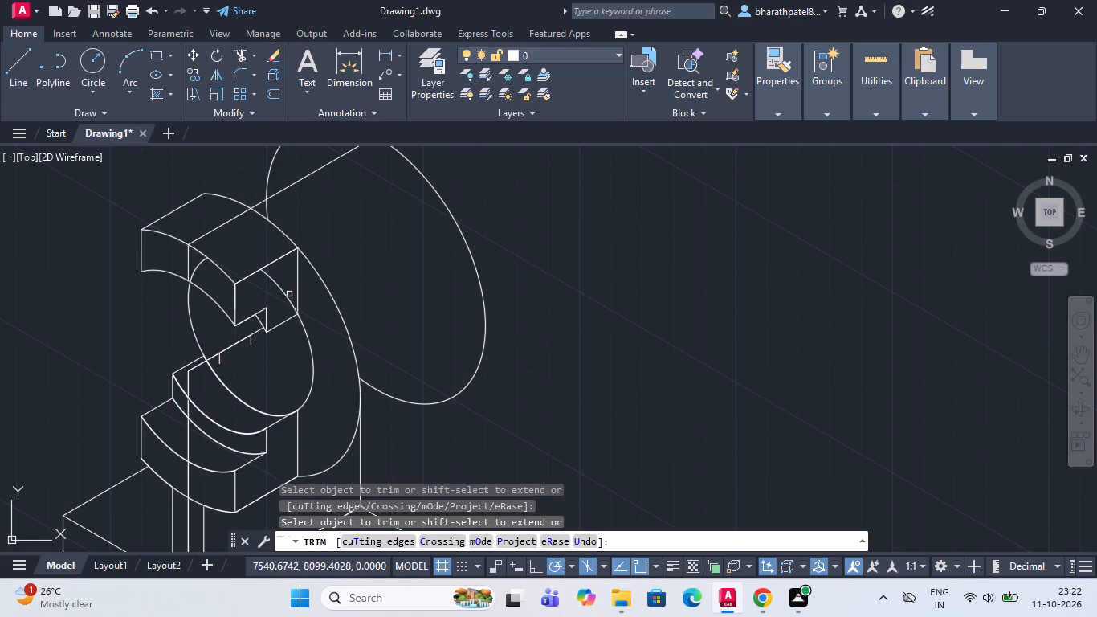
{"action": "left_click", "coordinate": [286, 296]}
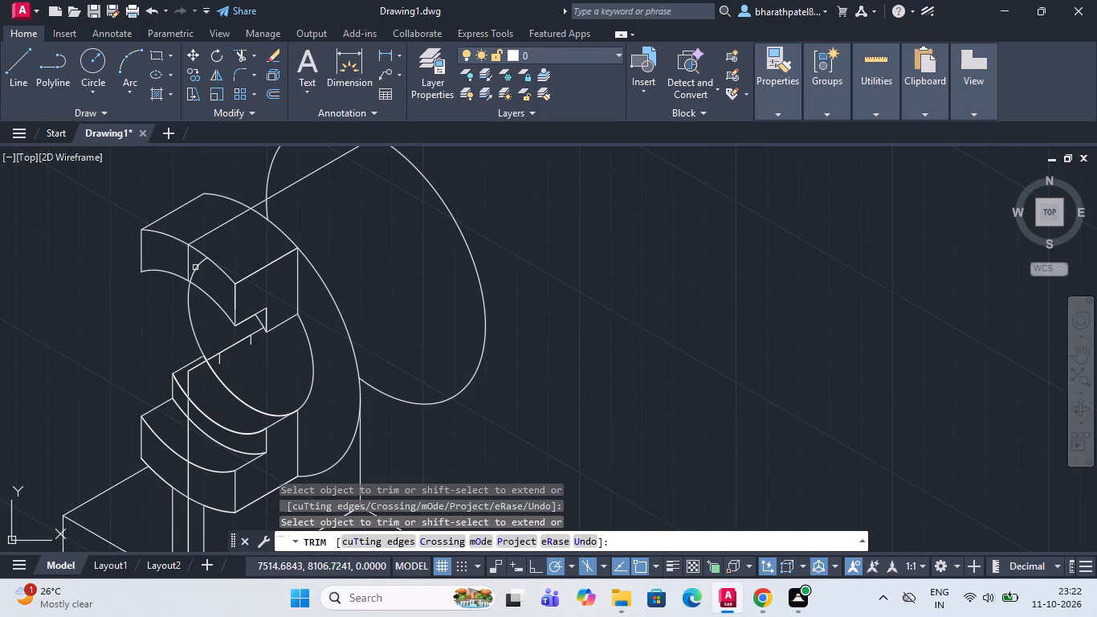
{"action": "left_click", "coordinate": [195, 268]}
{"action": "scroll", "coordinate": [173, 322], "scroll_direction": "down", "scroll_amount": 1}
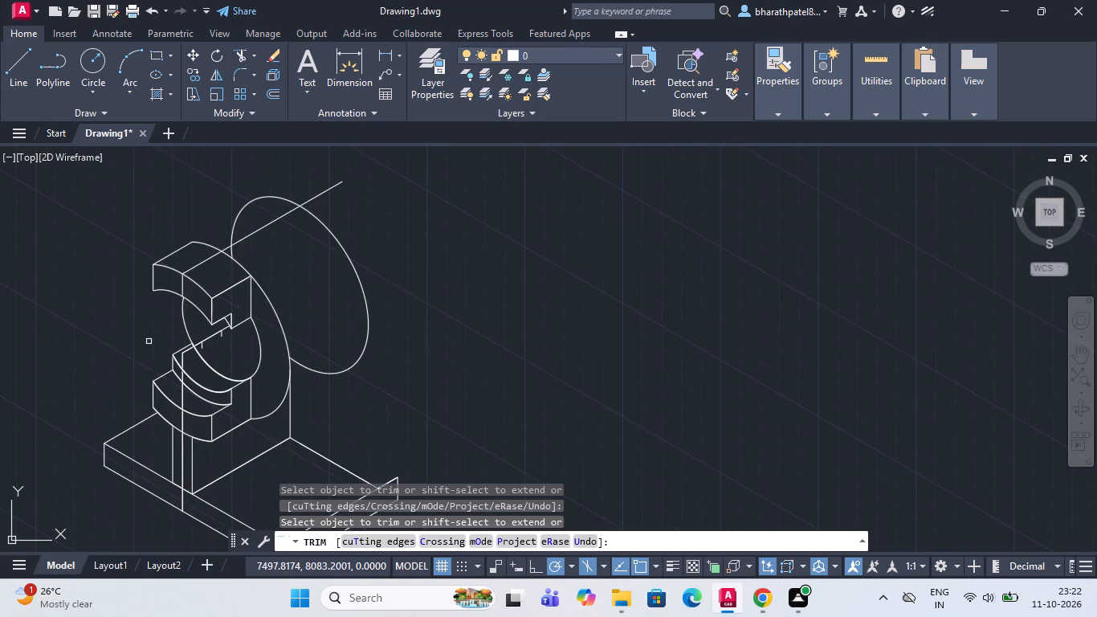
{"action": "scroll", "coordinate": [148, 341], "scroll_direction": "up", "scroll_amount": 1}
{"action": "scroll", "coordinate": [148, 341], "scroll_direction": "down", "scroll_amount": 1}
{"action": "scroll", "coordinate": [497, 323], "scroll_direction": "down", "scroll_amount": 1}
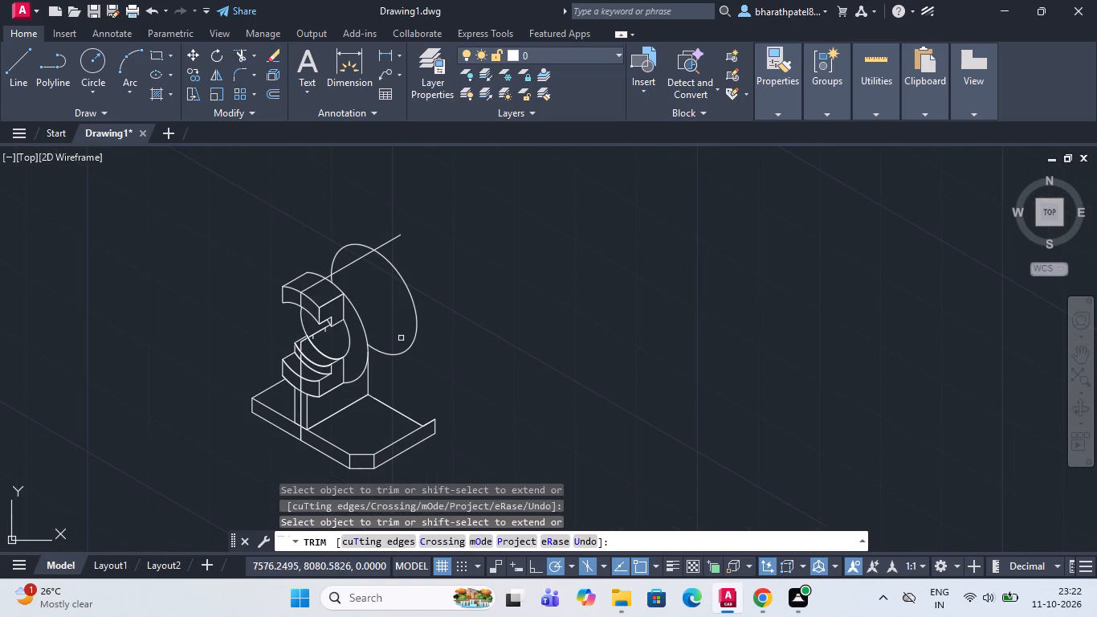
{"action": "scroll", "coordinate": [316, 370], "scroll_direction": "up", "scroll_amount": 1}
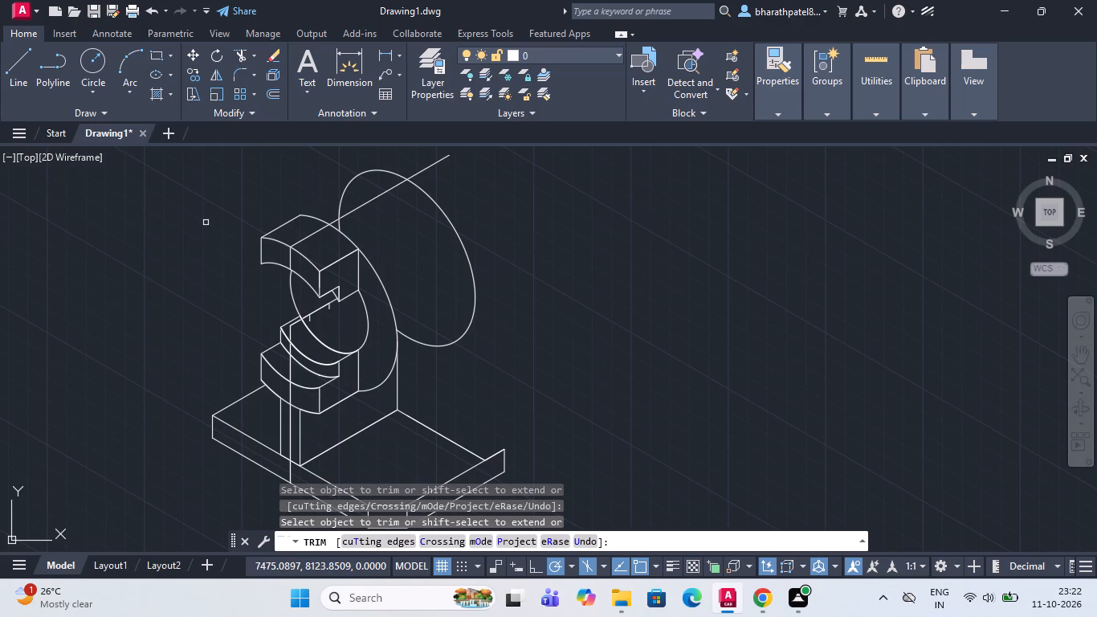
{"action": "key", "text": "space"}
{"action": "key", "text": "Escape"}
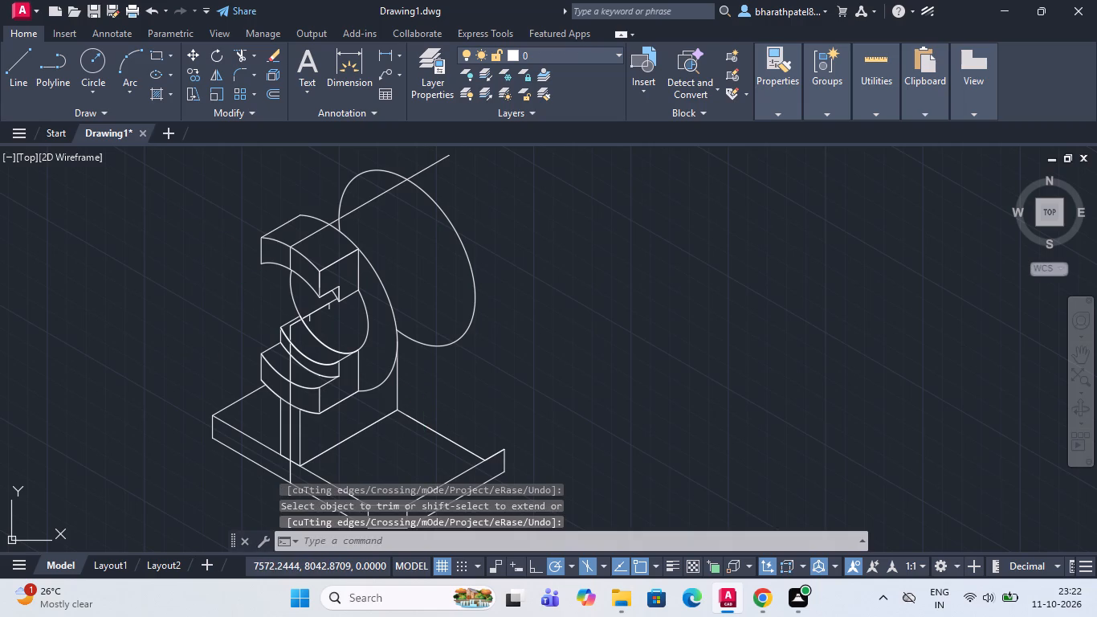
Draw an isocircle of radius 35 centred at the top of the same short vertical stub below the upper block's notch.
{"action": "type", "text": "ell"}
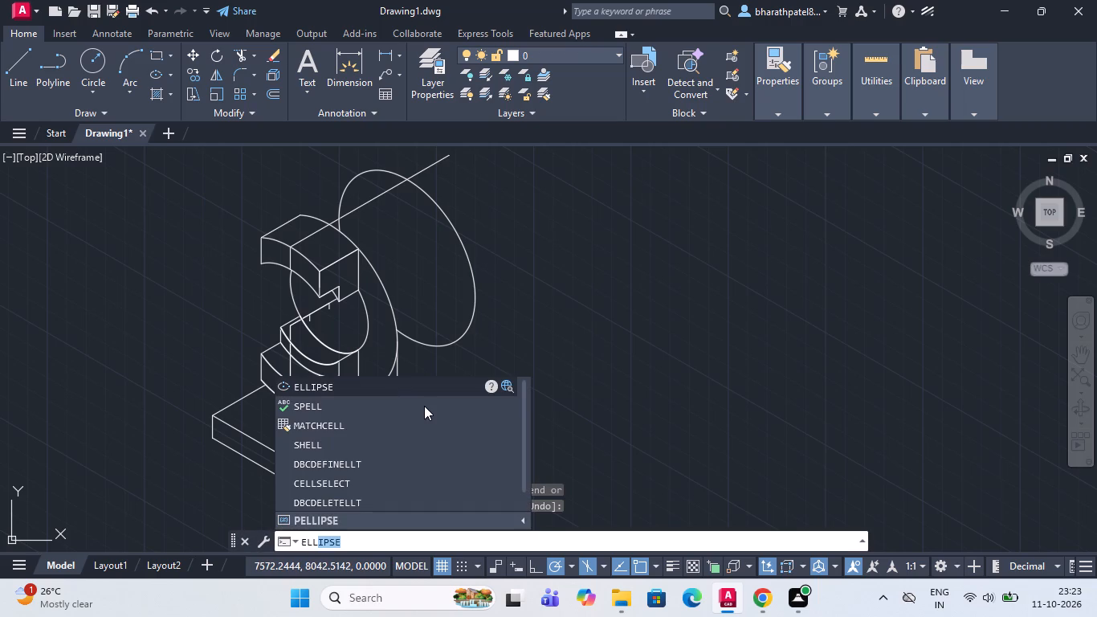
{"action": "key", "text": "Return"}
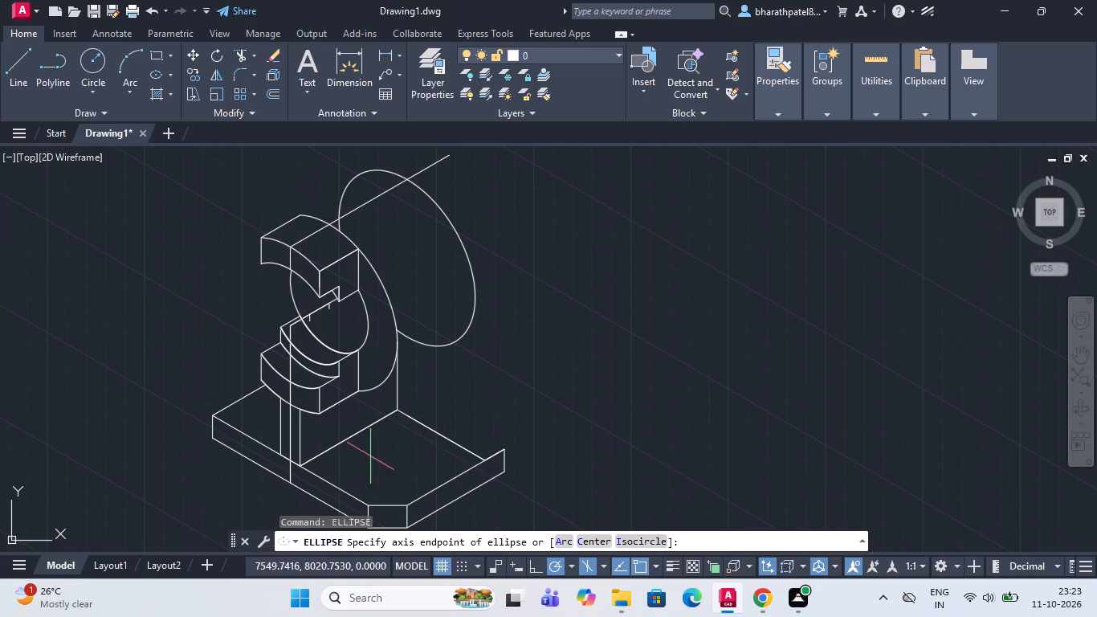
{"action": "left_click", "coordinate": [630, 541]}
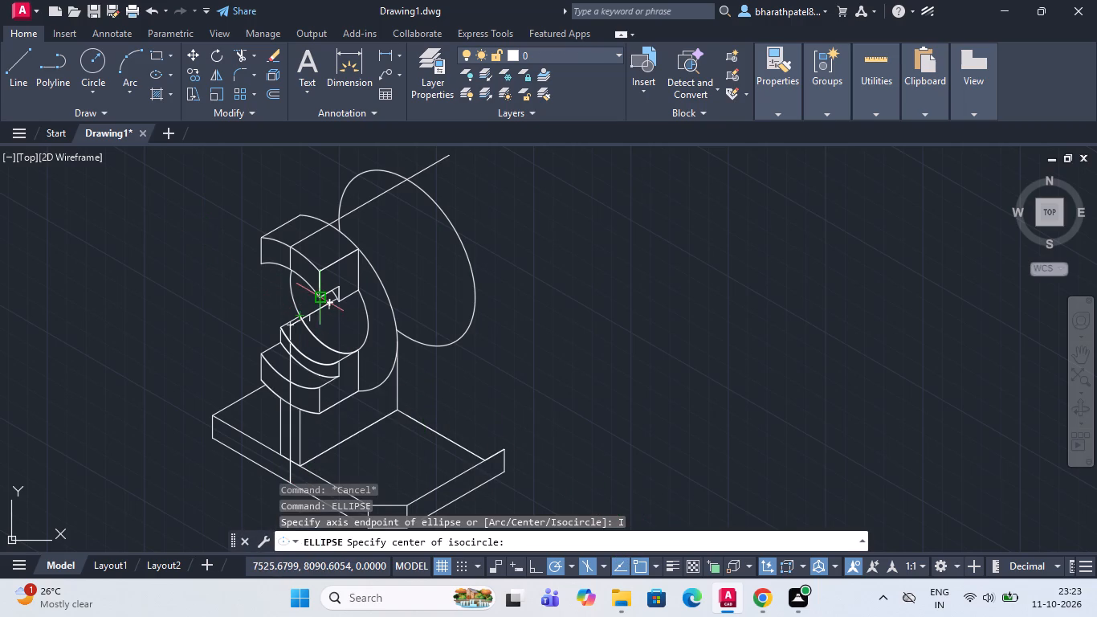
{"action": "scroll", "coordinate": [336, 312], "scroll_direction": "up", "scroll_amount": 2}
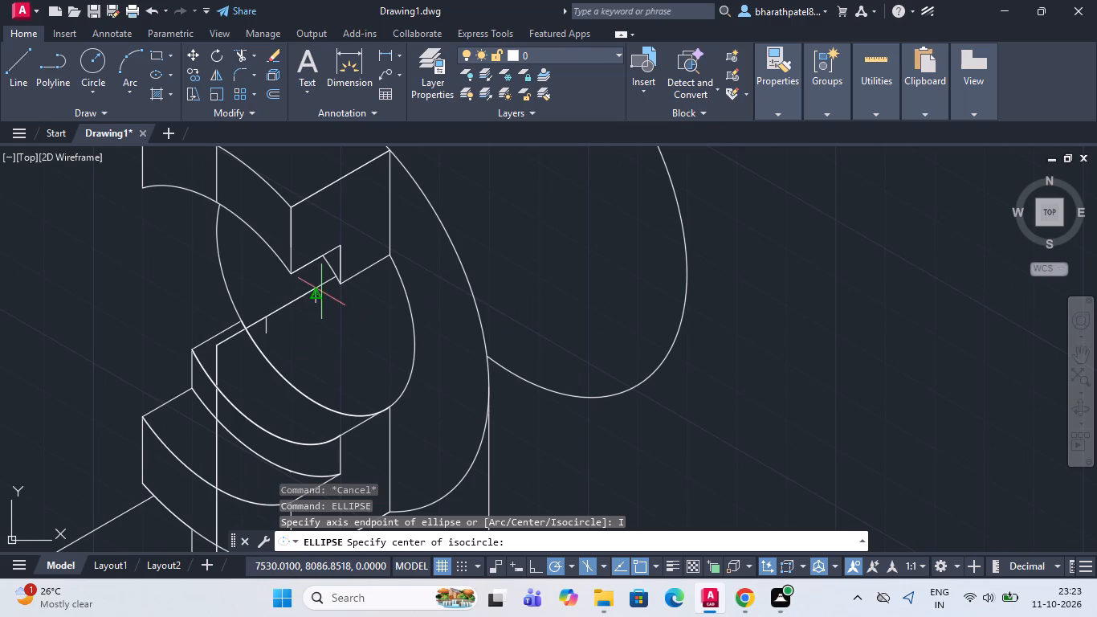
{"action": "scroll", "coordinate": [314, 287], "scroll_direction": "up", "scroll_amount": 3}
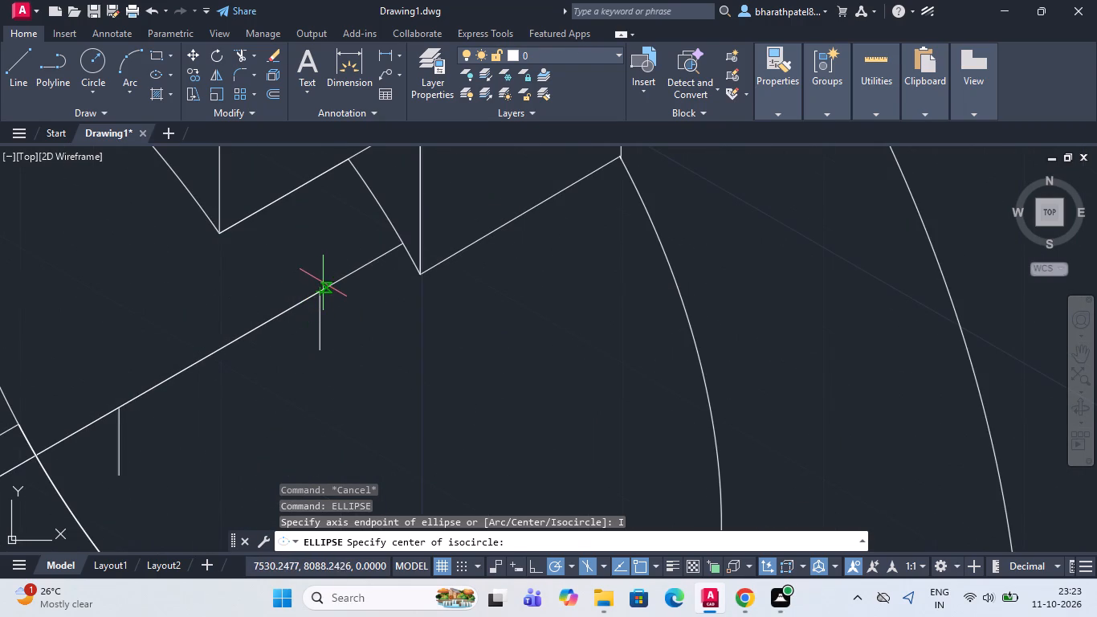
{"action": "left_click", "coordinate": [319, 293]}
{"action": "scroll", "coordinate": [317, 293], "scroll_direction": "down", "scroll_amount": 4}
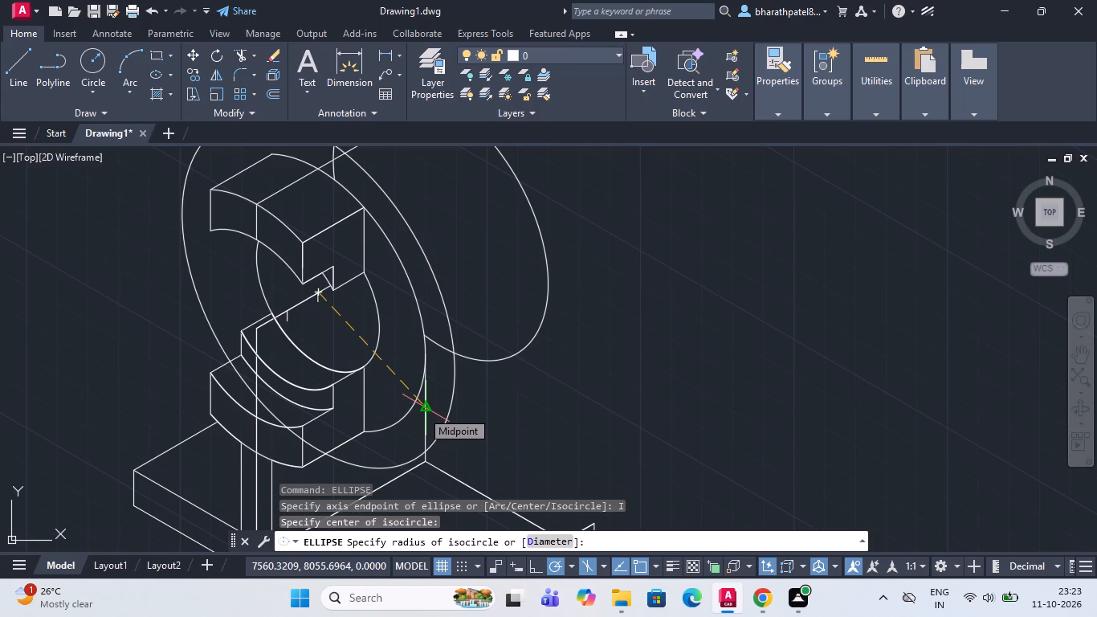
{"action": "type", "text": "35"}
{"action": "key", "text": "Return"}
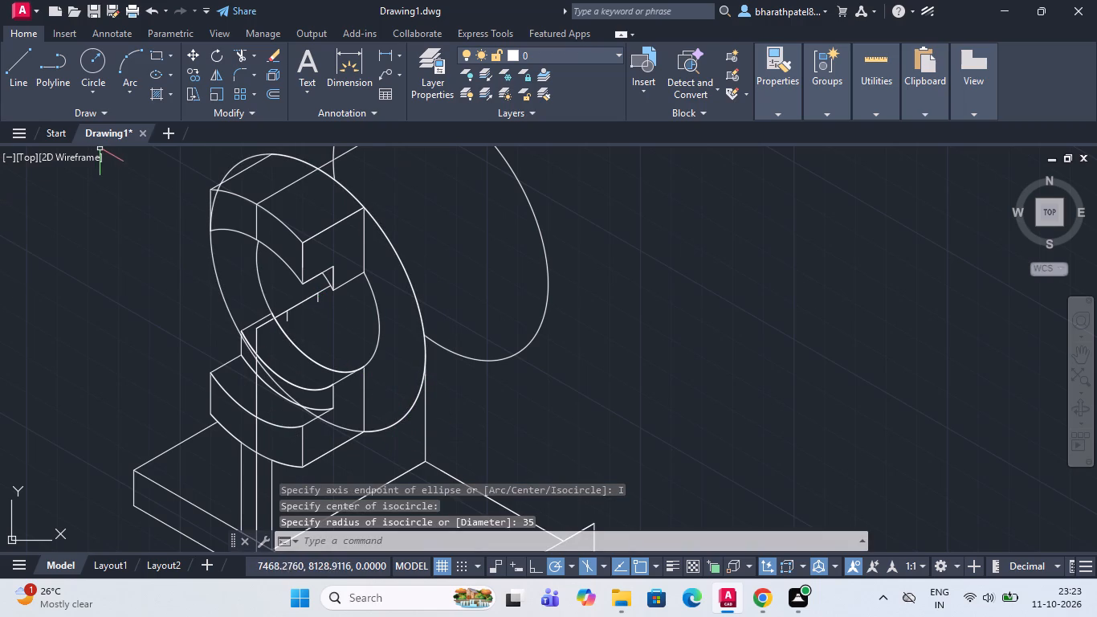
Trim the radius-35 isocircle's arcs inside the upper block's curved face and across the near corner of its top face.
{"action": "left_click", "coordinate": [242, 47]}
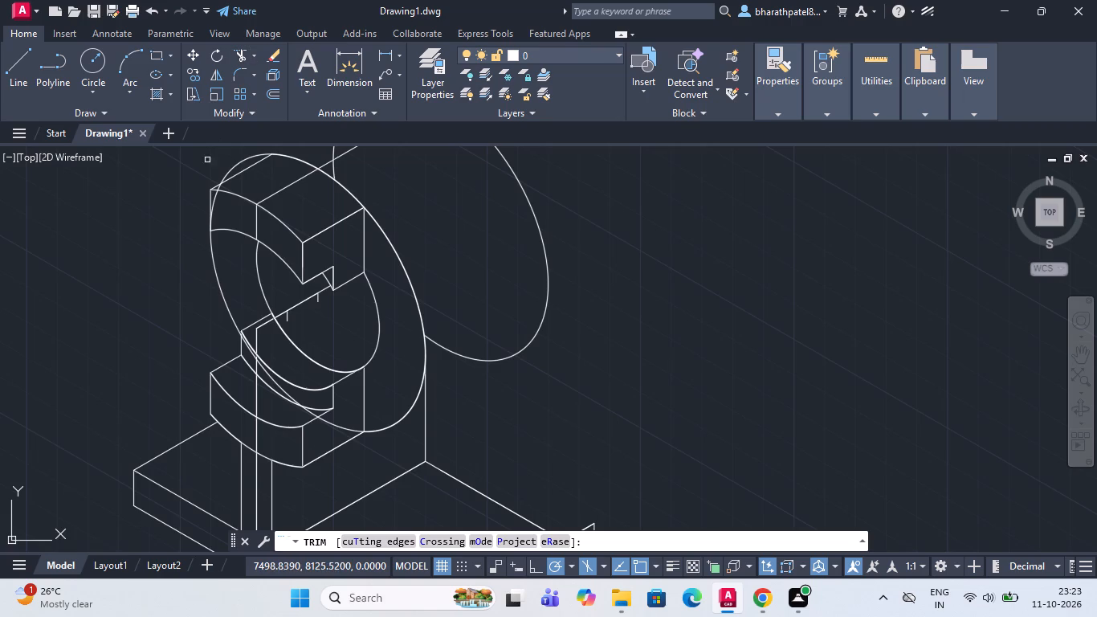
{"action": "scroll", "coordinate": [198, 201], "scroll_direction": "up", "scroll_amount": 3}
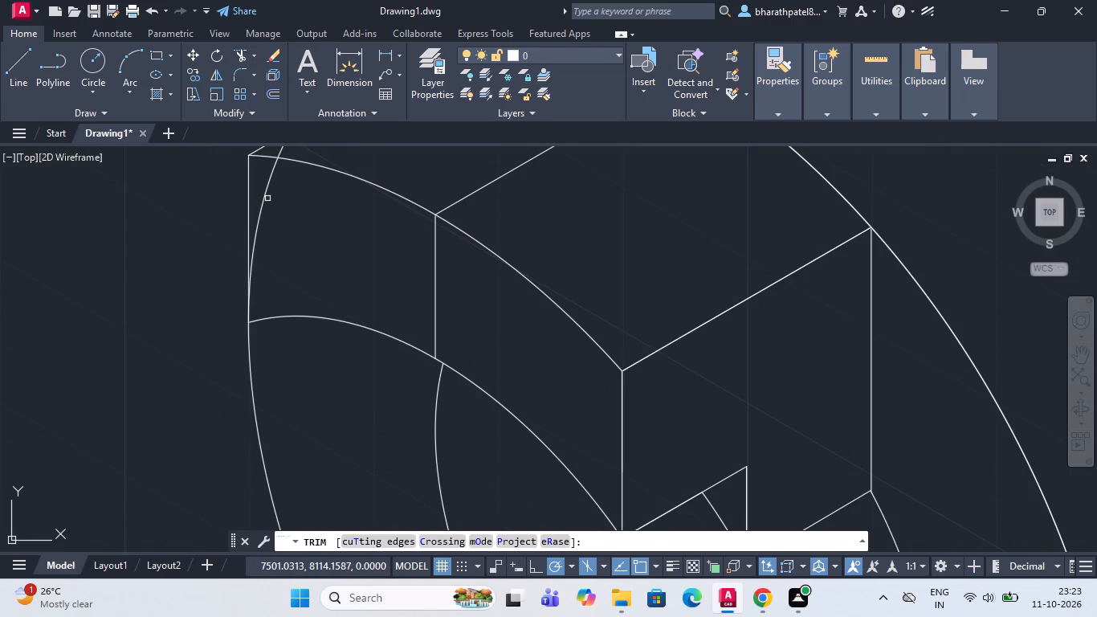
{"action": "left_click", "coordinate": [264, 194]}
{"action": "scroll", "coordinate": [262, 207], "scroll_direction": "down", "scroll_amount": 2}
{"action": "scroll", "coordinate": [272, 182], "scroll_direction": "up", "scroll_amount": 4}
{"action": "left_click", "coordinate": [251, 193]}
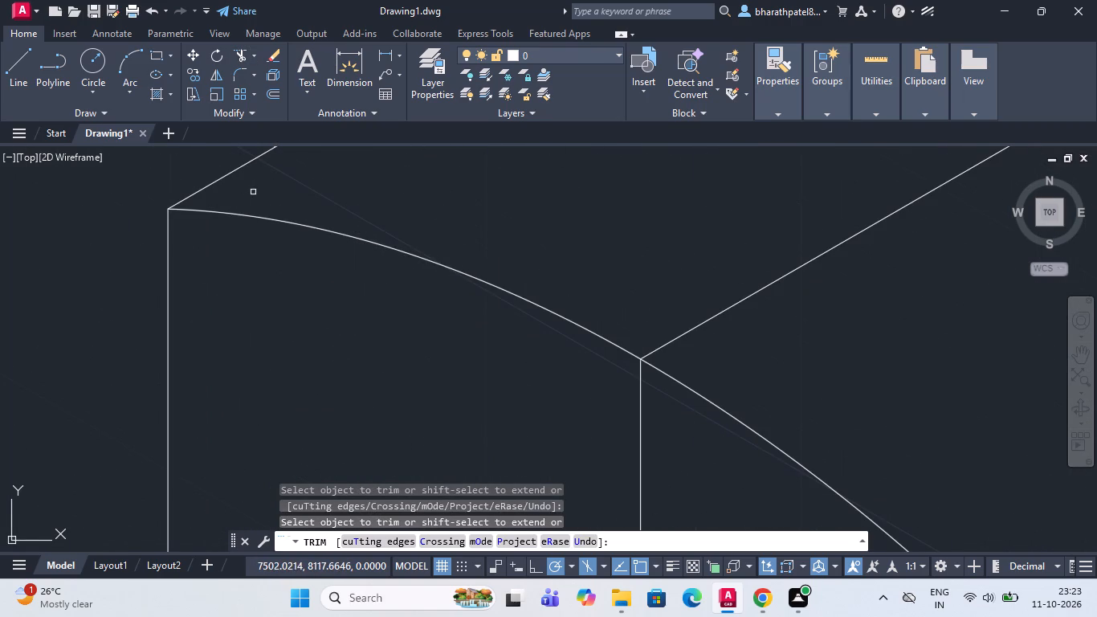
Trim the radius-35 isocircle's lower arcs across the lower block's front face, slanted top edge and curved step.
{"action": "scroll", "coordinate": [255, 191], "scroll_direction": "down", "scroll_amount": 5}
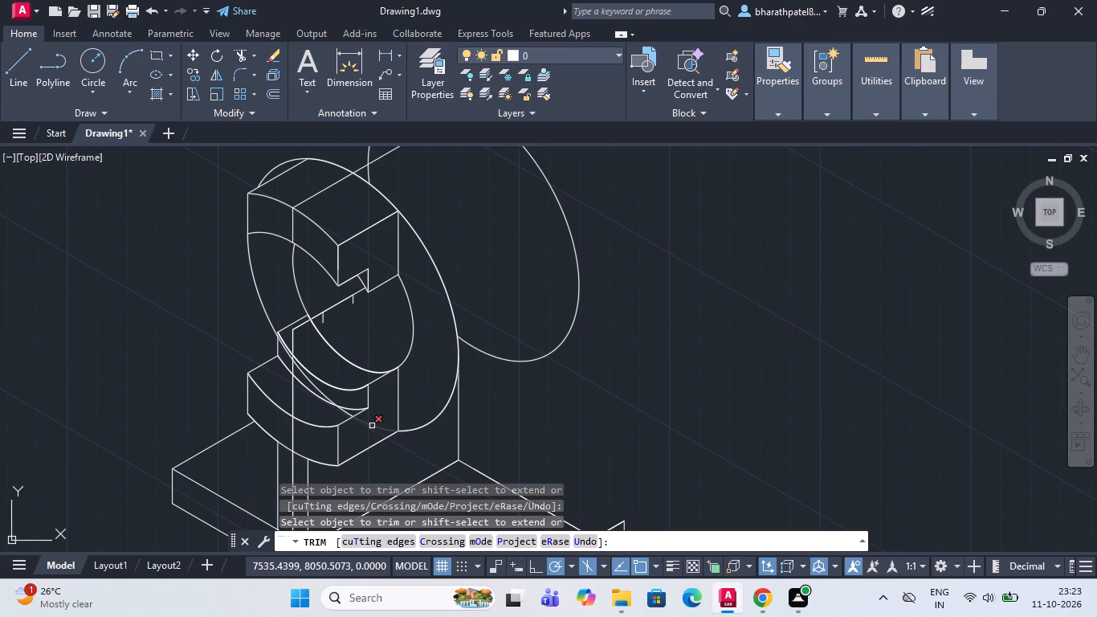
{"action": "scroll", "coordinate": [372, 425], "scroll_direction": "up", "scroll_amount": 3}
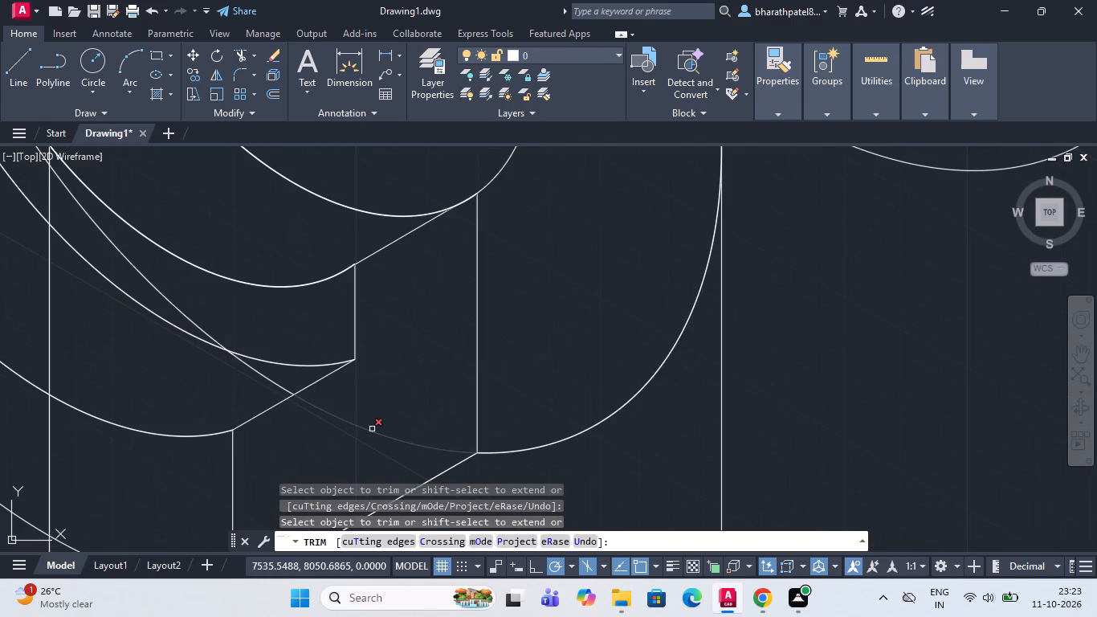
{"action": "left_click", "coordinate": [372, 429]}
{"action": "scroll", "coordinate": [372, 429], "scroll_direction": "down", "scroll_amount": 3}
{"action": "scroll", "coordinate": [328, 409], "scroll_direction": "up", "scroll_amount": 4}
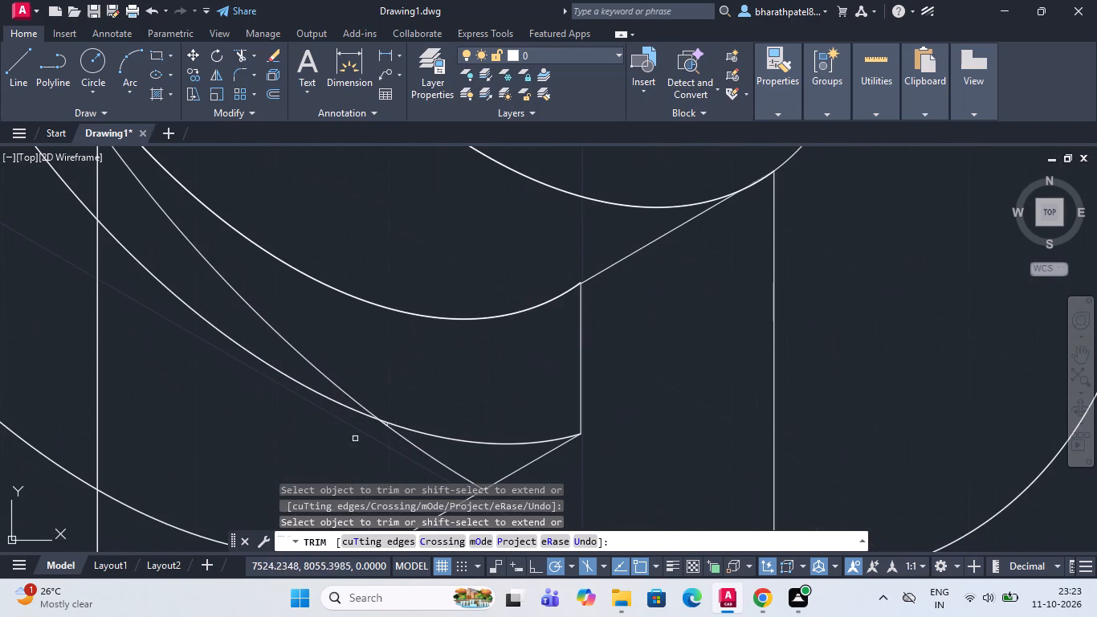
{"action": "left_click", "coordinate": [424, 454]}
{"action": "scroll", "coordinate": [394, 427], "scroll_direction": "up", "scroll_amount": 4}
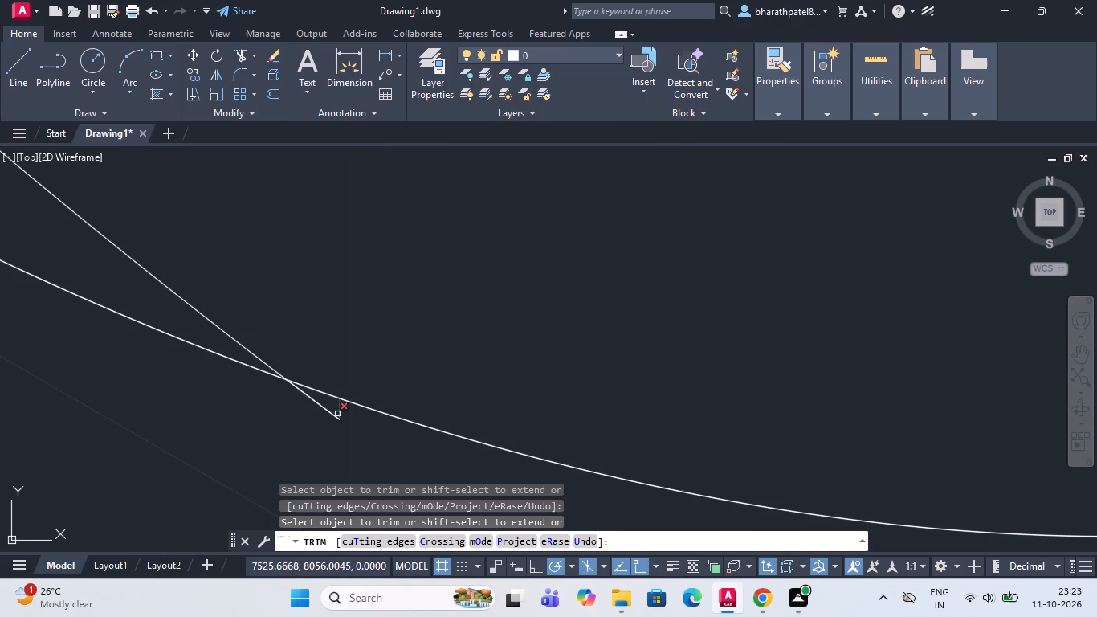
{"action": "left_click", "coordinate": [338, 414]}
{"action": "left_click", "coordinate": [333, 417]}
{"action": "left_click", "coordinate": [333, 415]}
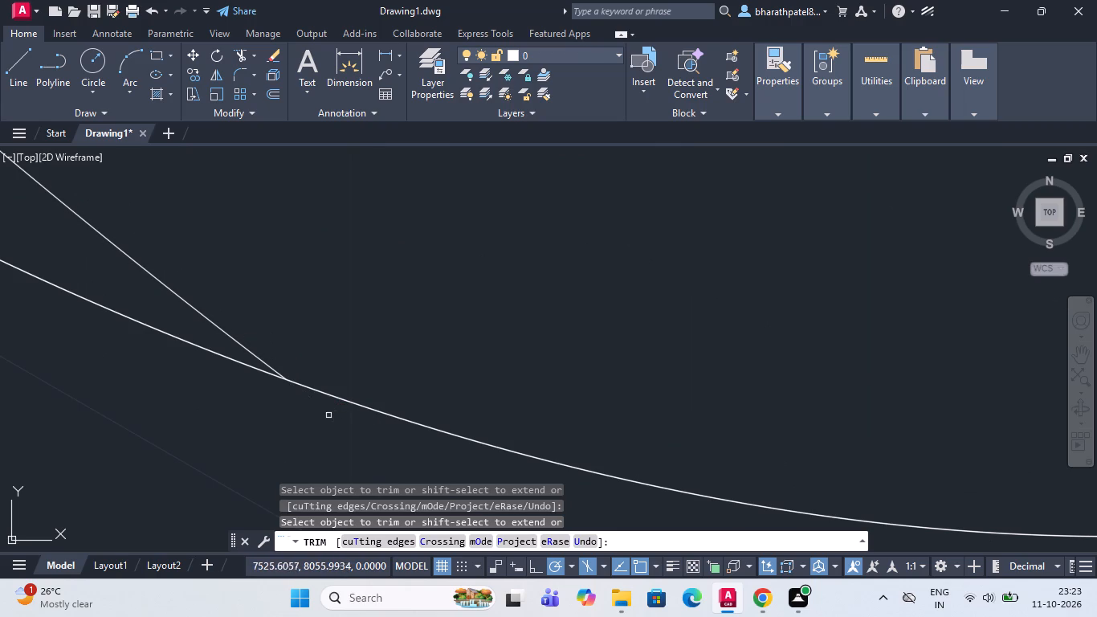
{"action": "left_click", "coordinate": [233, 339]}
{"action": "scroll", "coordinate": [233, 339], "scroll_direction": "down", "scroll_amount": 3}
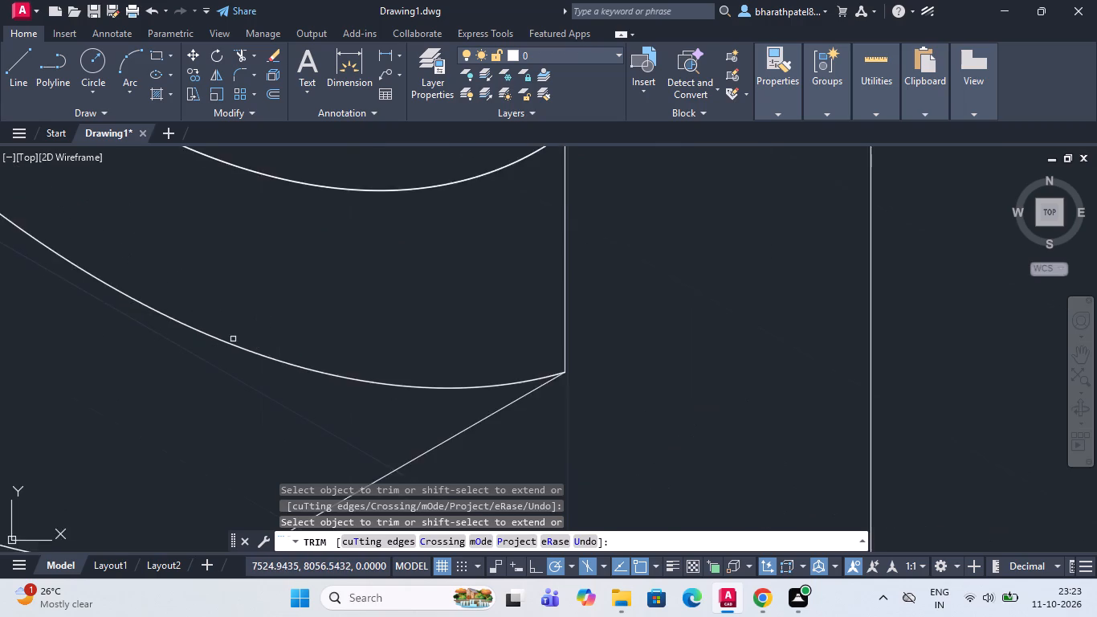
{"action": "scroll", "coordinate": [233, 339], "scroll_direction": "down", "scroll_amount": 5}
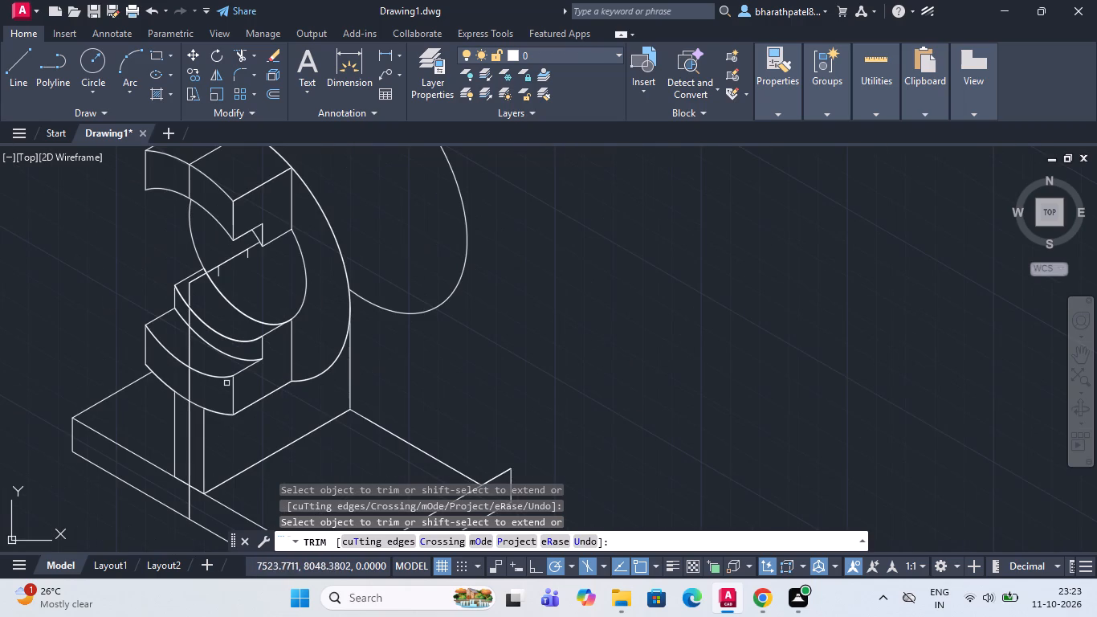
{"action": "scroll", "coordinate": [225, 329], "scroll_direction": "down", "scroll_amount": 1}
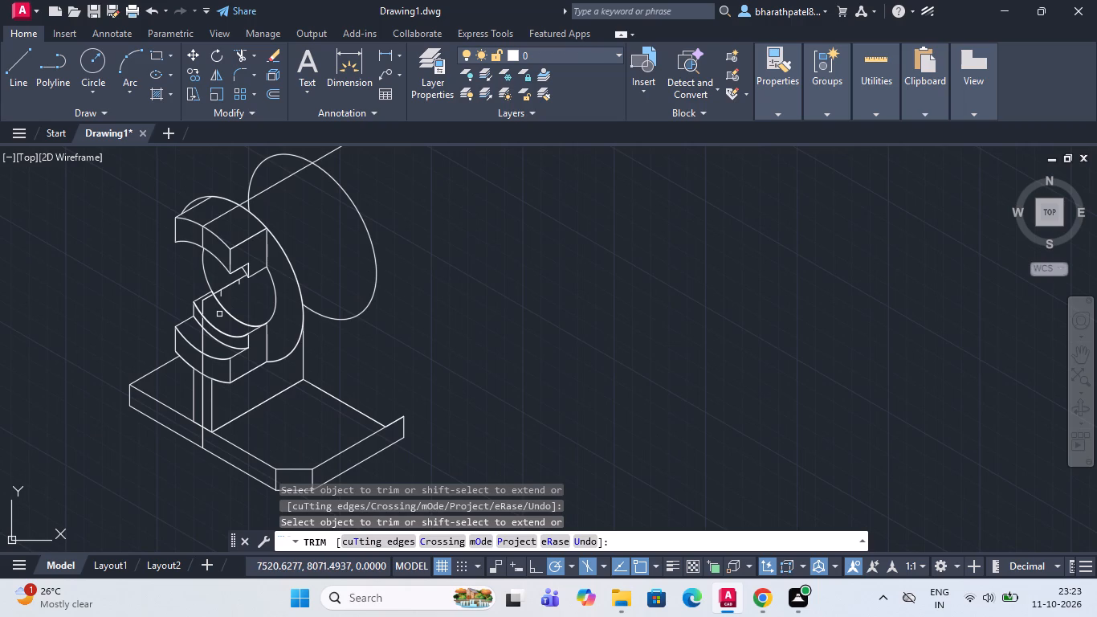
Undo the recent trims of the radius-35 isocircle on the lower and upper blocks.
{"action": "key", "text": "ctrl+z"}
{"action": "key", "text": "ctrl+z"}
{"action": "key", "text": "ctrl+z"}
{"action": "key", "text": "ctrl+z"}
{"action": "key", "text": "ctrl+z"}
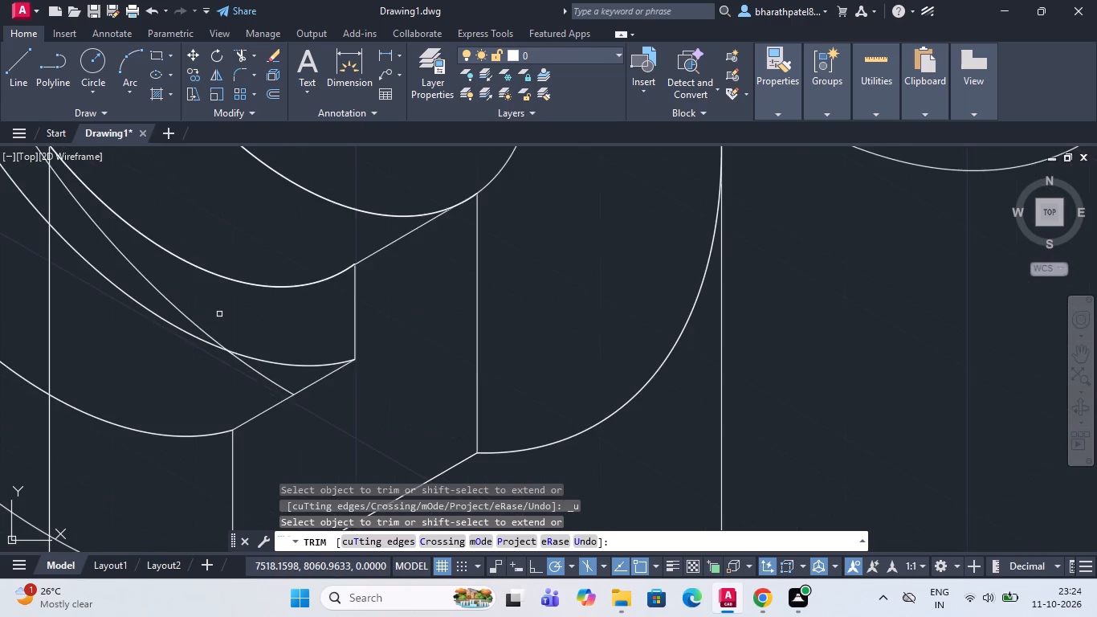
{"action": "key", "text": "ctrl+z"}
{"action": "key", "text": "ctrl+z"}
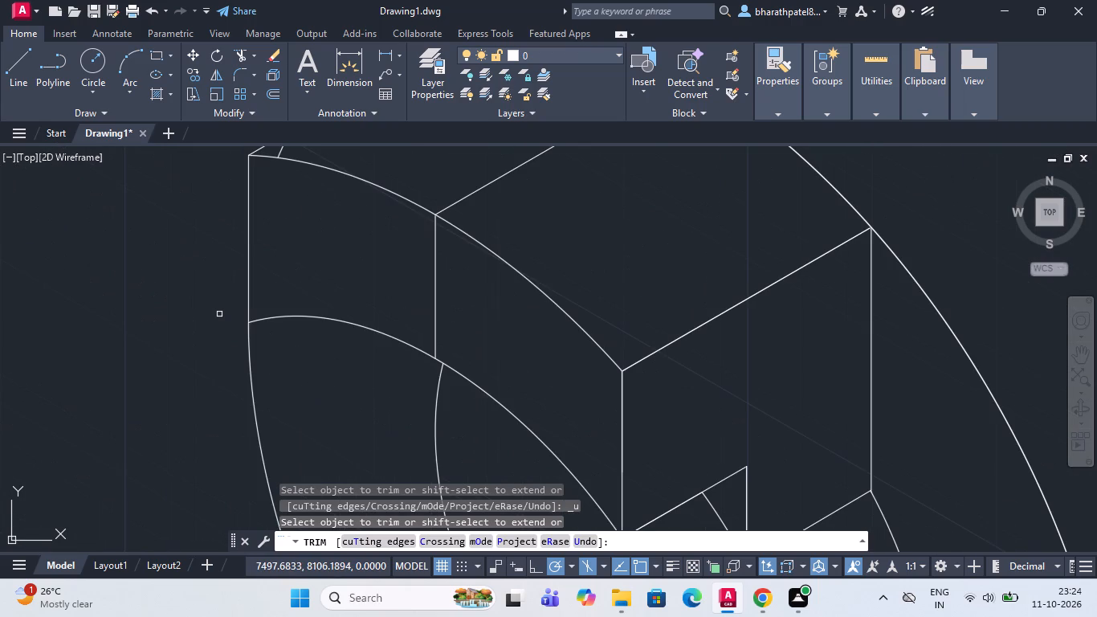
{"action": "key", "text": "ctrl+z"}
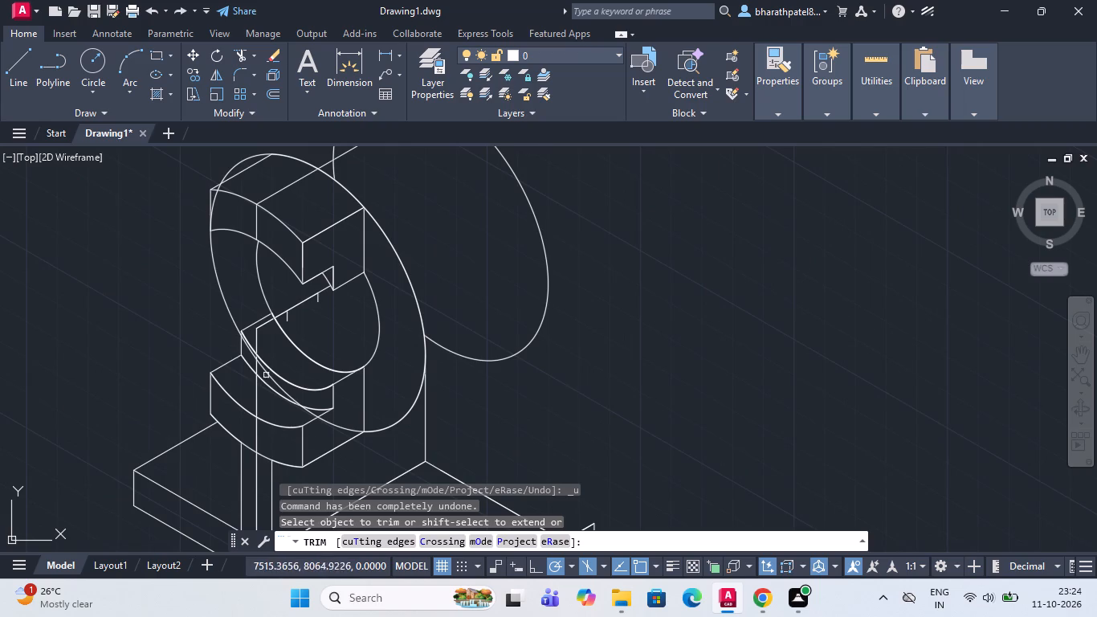
Trim the radius-35 isocircle's arcs across the lower block's curved step, top face and front face.
{"action": "scroll", "coordinate": [261, 360], "scroll_direction": "up", "scroll_amount": 2}
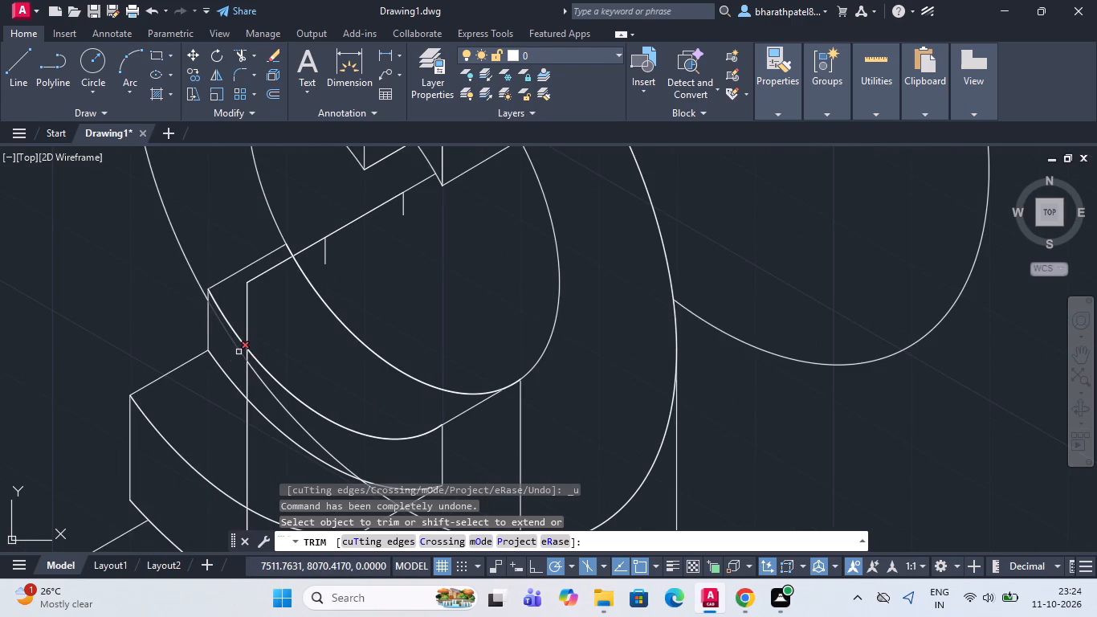
{"action": "left_click", "coordinate": [239, 352]}
{"action": "left_click", "coordinate": [304, 427]}
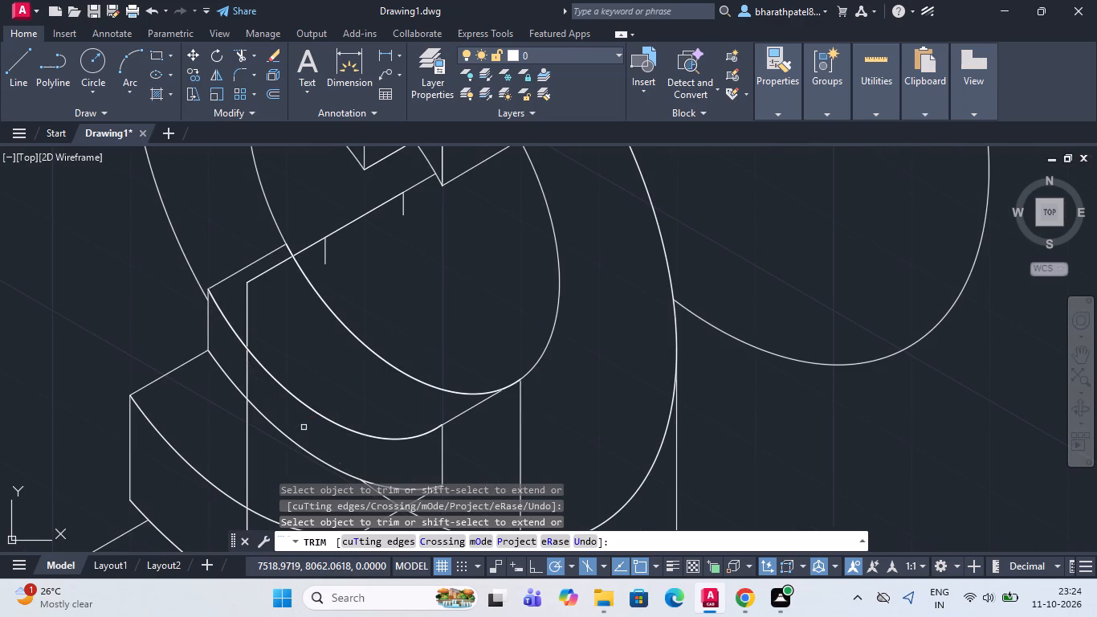
{"action": "scroll", "coordinate": [304, 426], "scroll_direction": "down", "scroll_amount": 3}
{"action": "scroll", "coordinate": [334, 457], "scroll_direction": "up", "scroll_amount": 4}
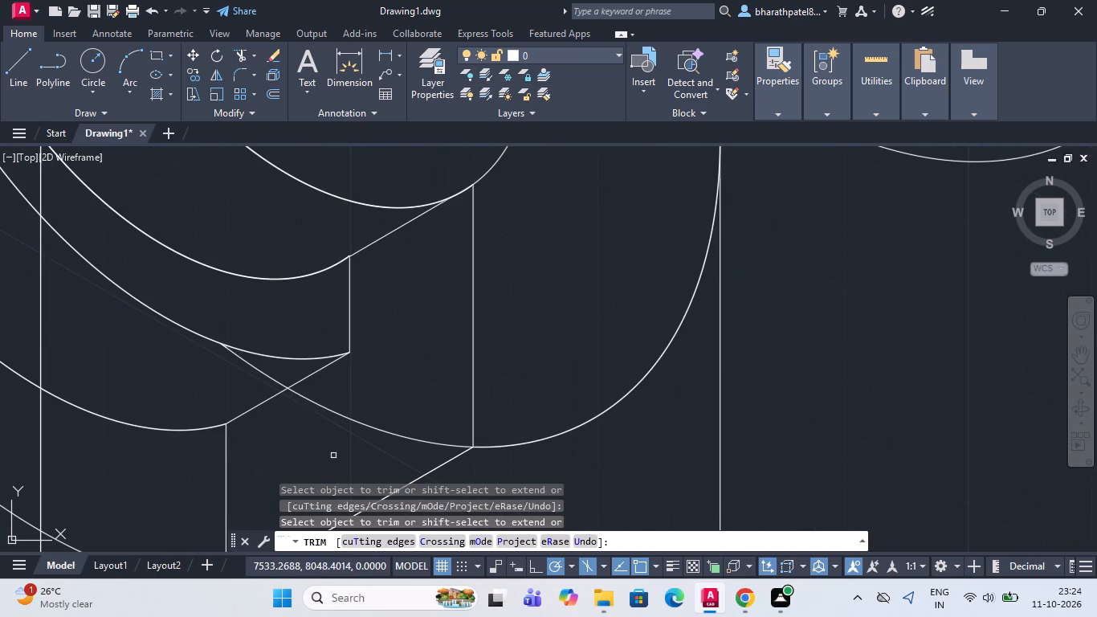
{"action": "left_click", "coordinate": [259, 371]}
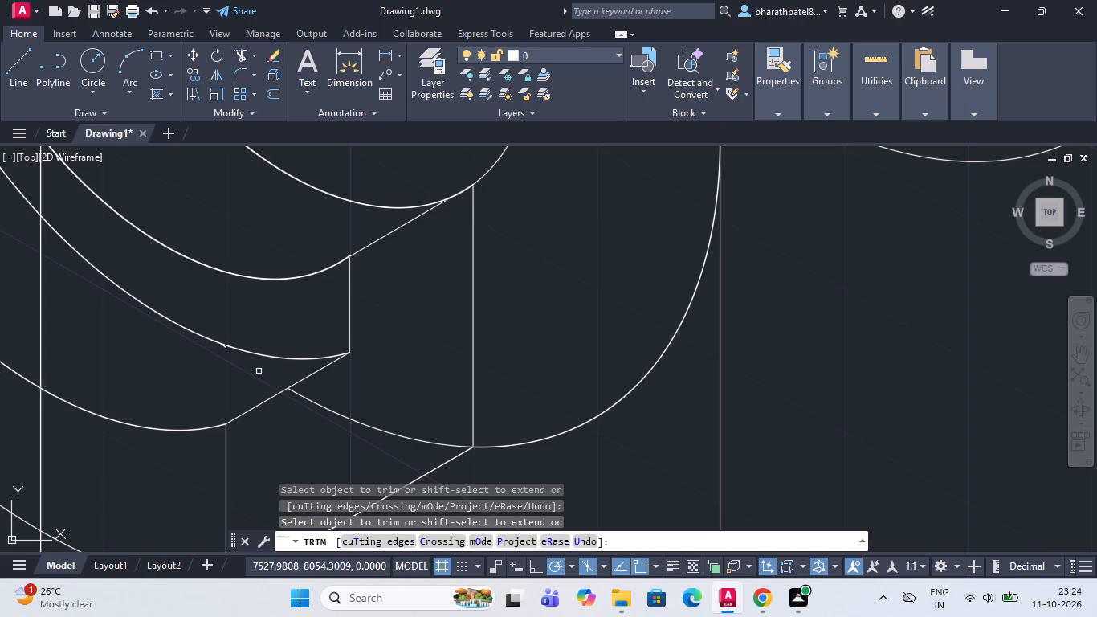
{"action": "left_click", "coordinate": [438, 441]}
{"action": "left_click_drag", "start_coordinate": [397, 431], "coordinate": [388, 442]}
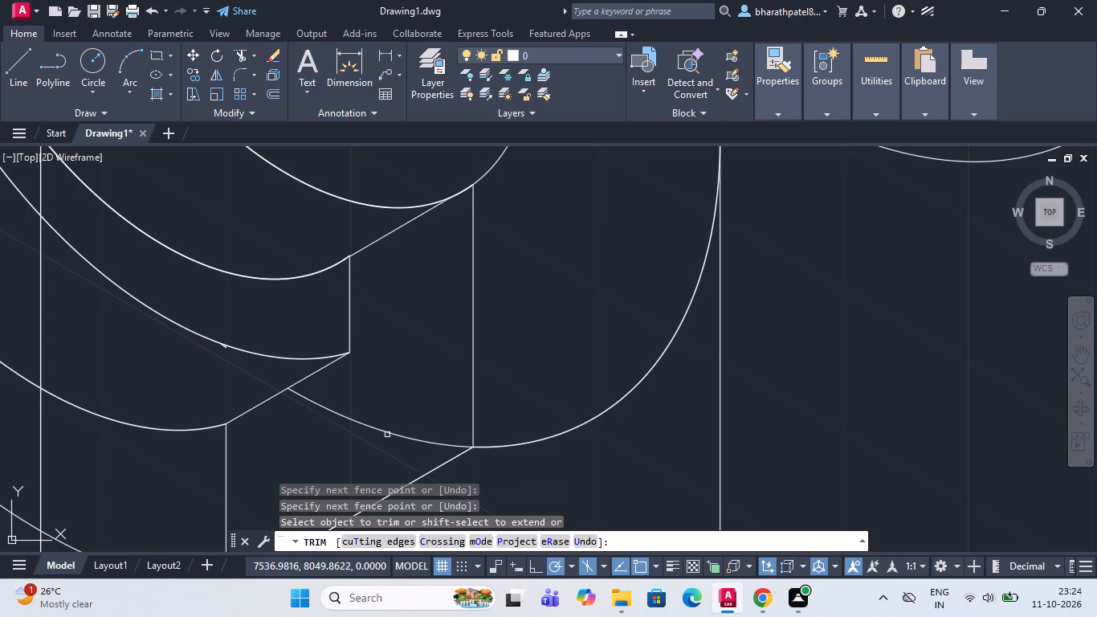
{"action": "left_click", "coordinate": [387, 431]}
Trim the leftover sliver of the radius-35 isocircle just below the lower block's curved step edge.
{"action": "scroll", "coordinate": [222, 341], "scroll_direction": "up", "scroll_amount": 4}
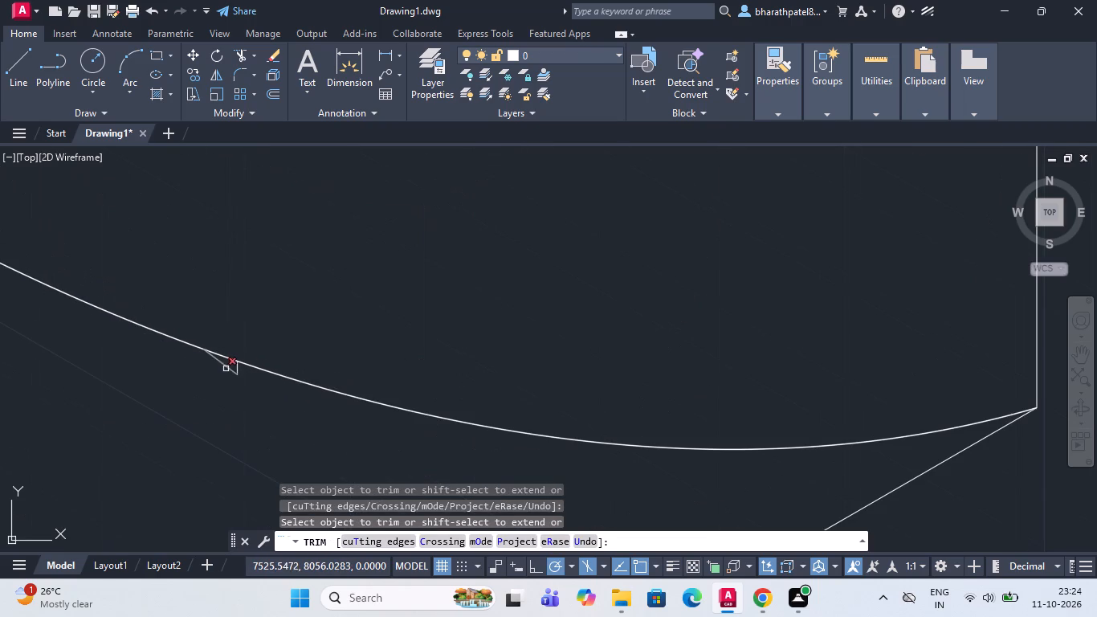
{"action": "left_click", "coordinate": [228, 368]}
{"action": "scroll", "coordinate": [228, 368], "scroll_direction": "up", "scroll_amount": 3}
{"action": "left_click_drag", "start_coordinate": [190, 390], "coordinate": [248, 386]}
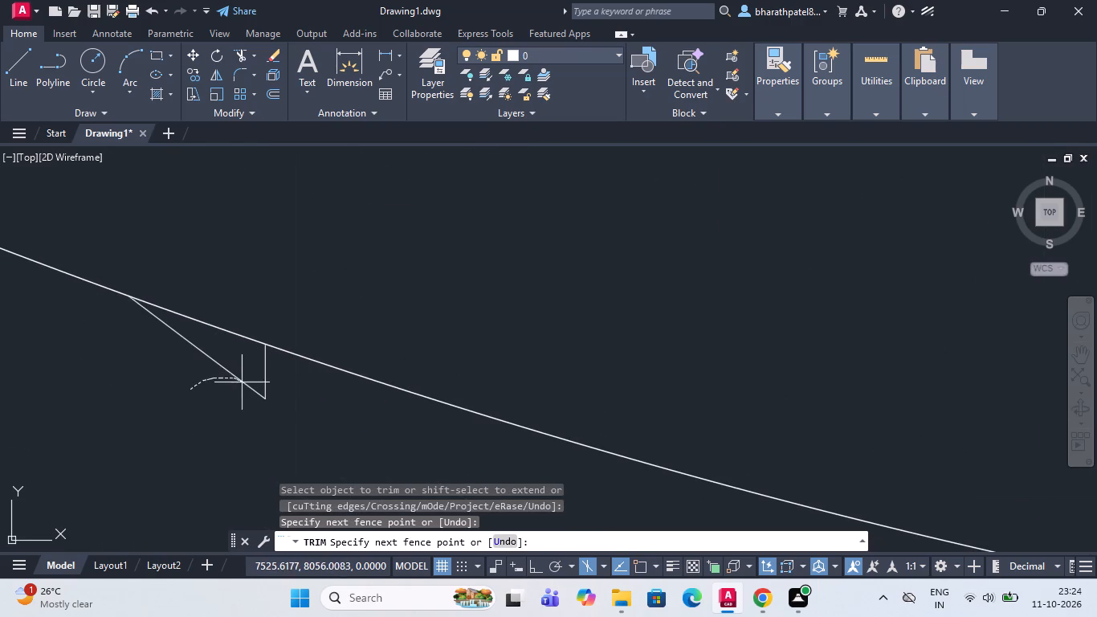
{"action": "left_click_drag", "start_coordinate": [248, 386], "coordinate": [279, 390]}
{"action": "scroll", "coordinate": [275, 397], "scroll_direction": "down", "scroll_amount": 10}
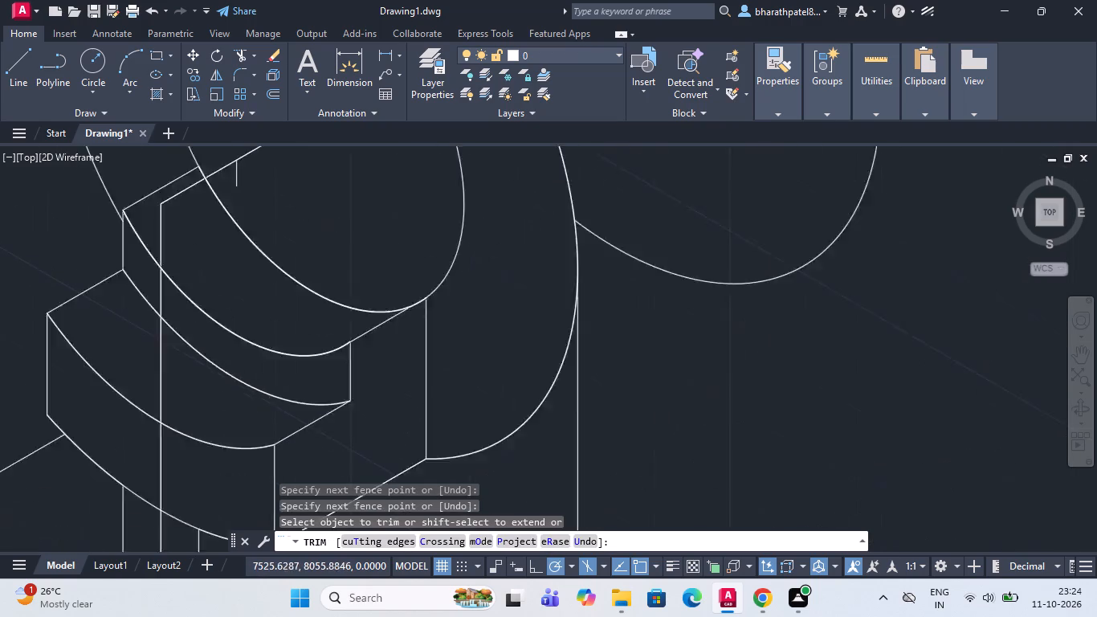
{"action": "scroll", "coordinate": [274, 398], "scroll_direction": "down", "scroll_amount": 1}
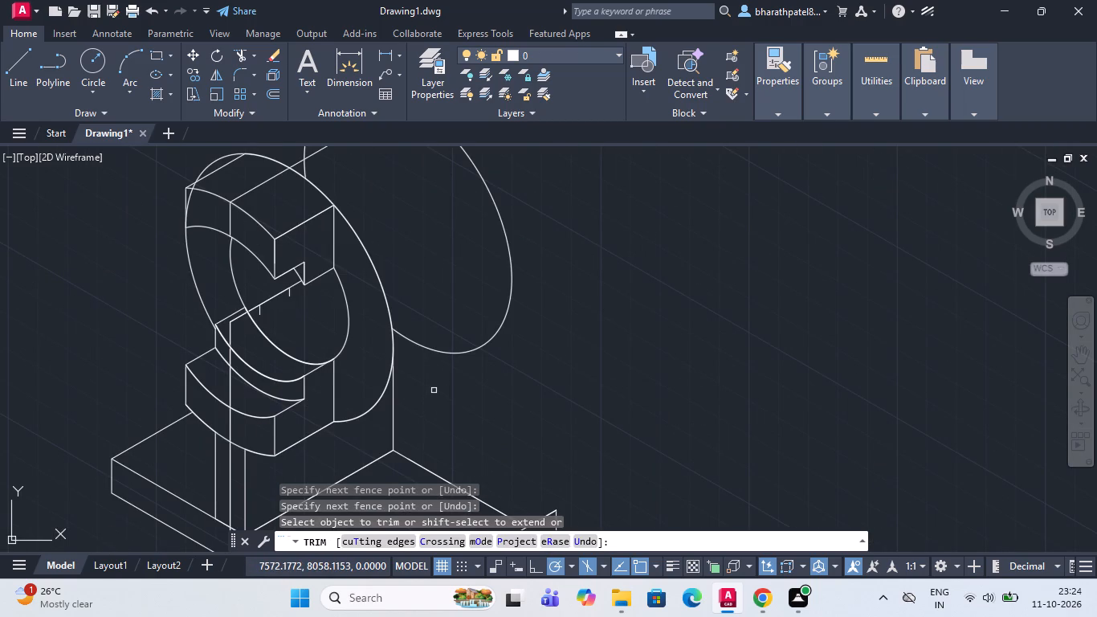
Trim the radius-35 isocircle's arcs inside the upper block's curved face and across the near corner of its top face.
{"action": "scroll", "coordinate": [176, 175], "scroll_direction": "up", "scroll_amount": 3}
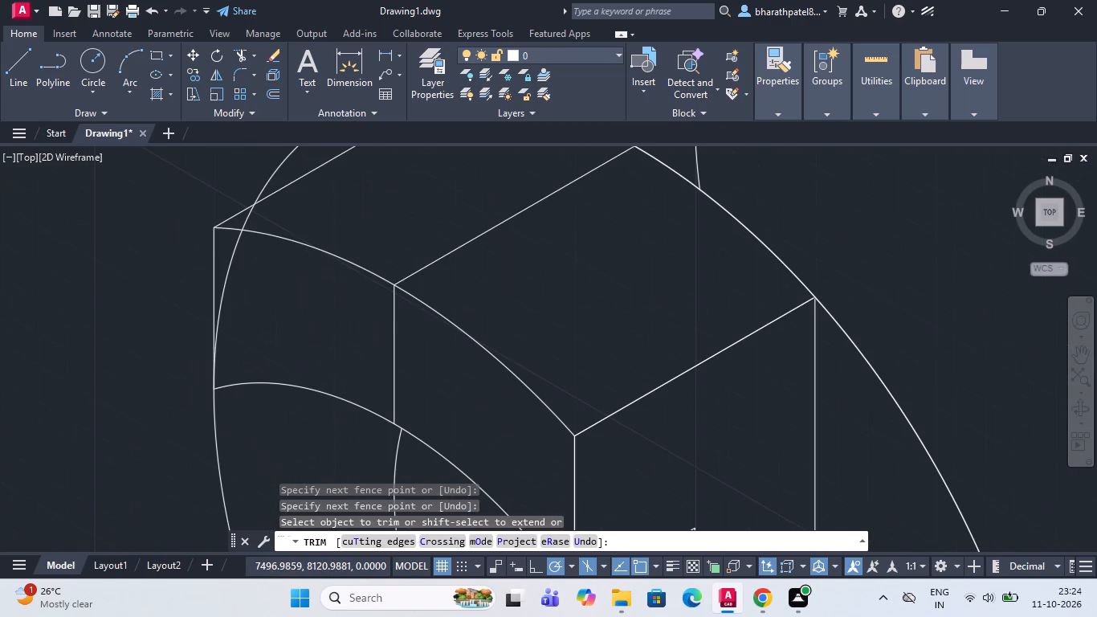
{"action": "left_click", "coordinate": [233, 254]}
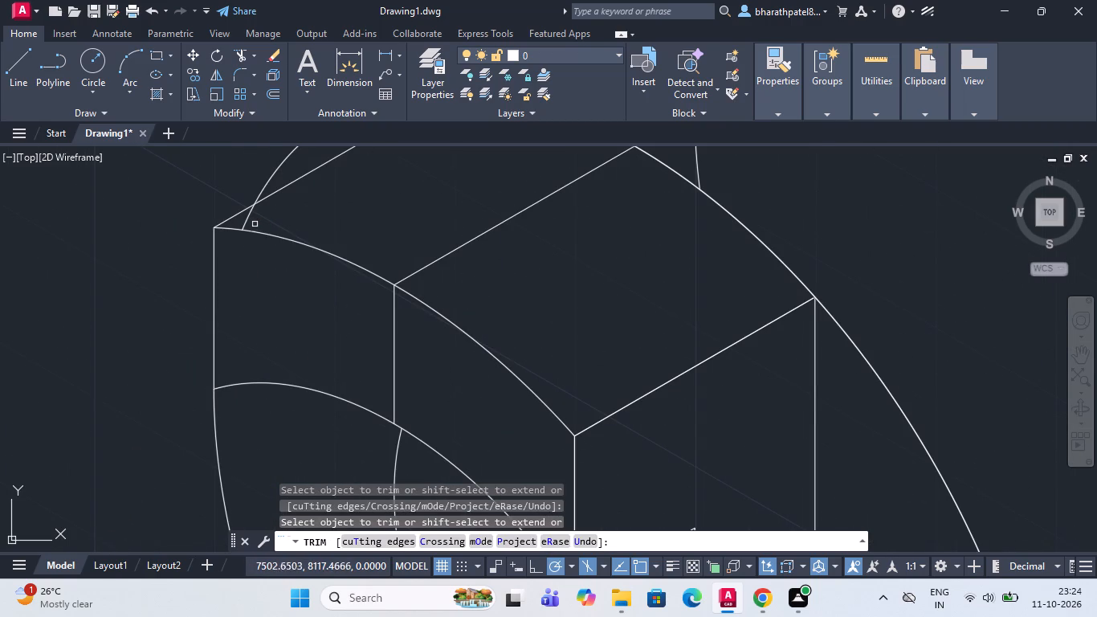
{"action": "left_click", "coordinate": [243, 221]}
{"action": "scroll", "coordinate": [255, 239], "scroll_direction": "down", "scroll_amount": 3}
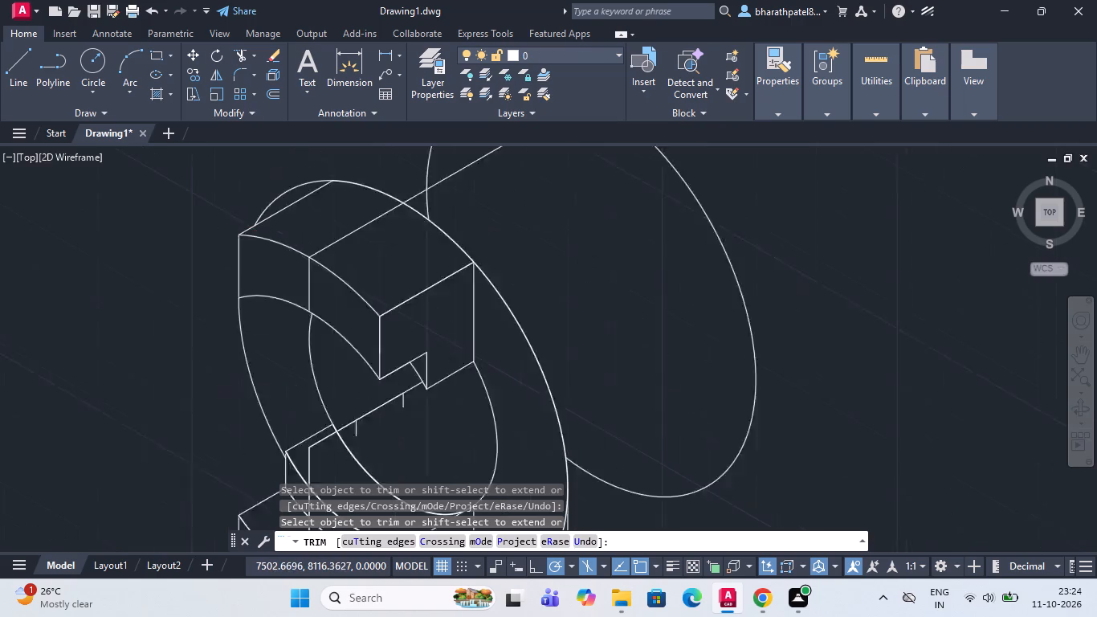
{"action": "scroll", "coordinate": [255, 239], "scroll_direction": "down", "scroll_amount": 2}
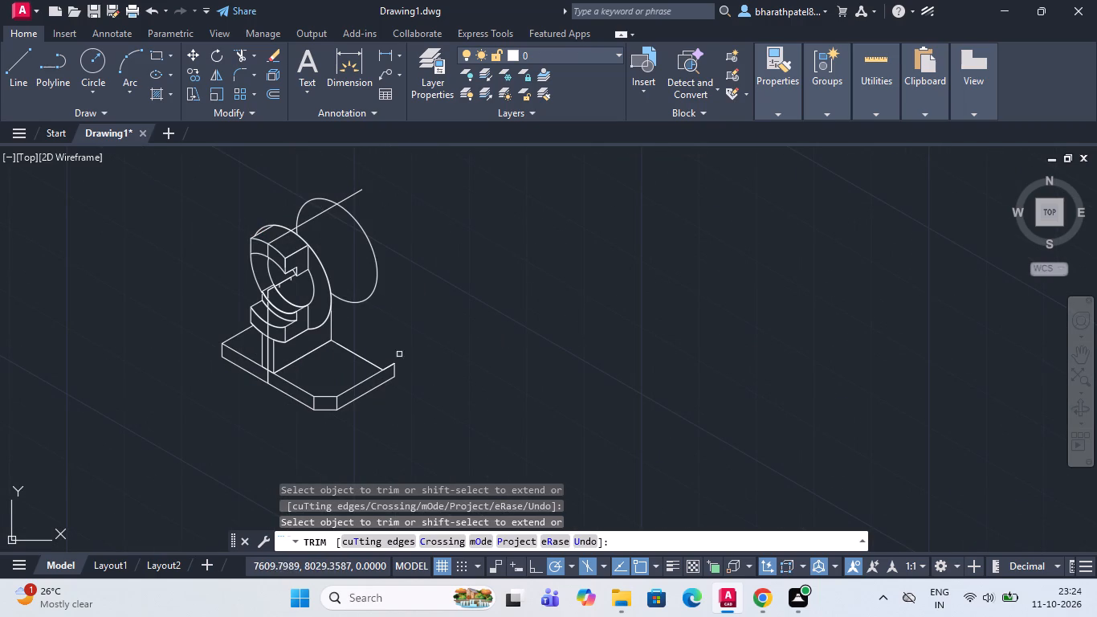
Trim the radius-20 isocircle's lower arc above the lower block's curved step and its short remnant between the two slanted edges.
{"action": "scroll", "coordinate": [369, 353], "scroll_direction": "up", "scroll_amount": 1}
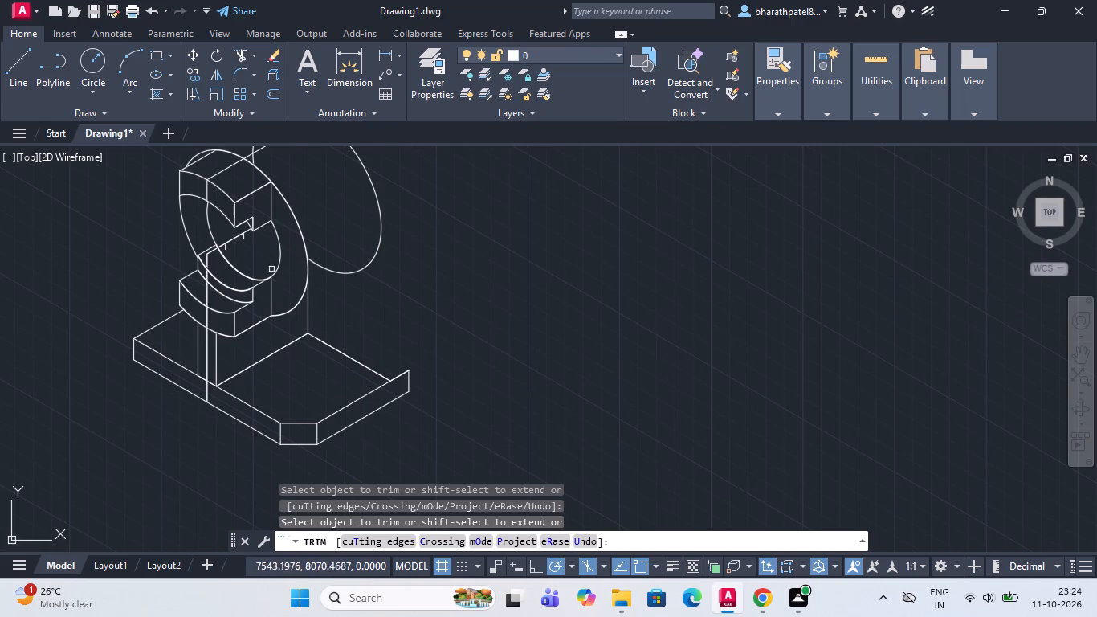
{"action": "scroll", "coordinate": [255, 264], "scroll_direction": "up", "scroll_amount": 2}
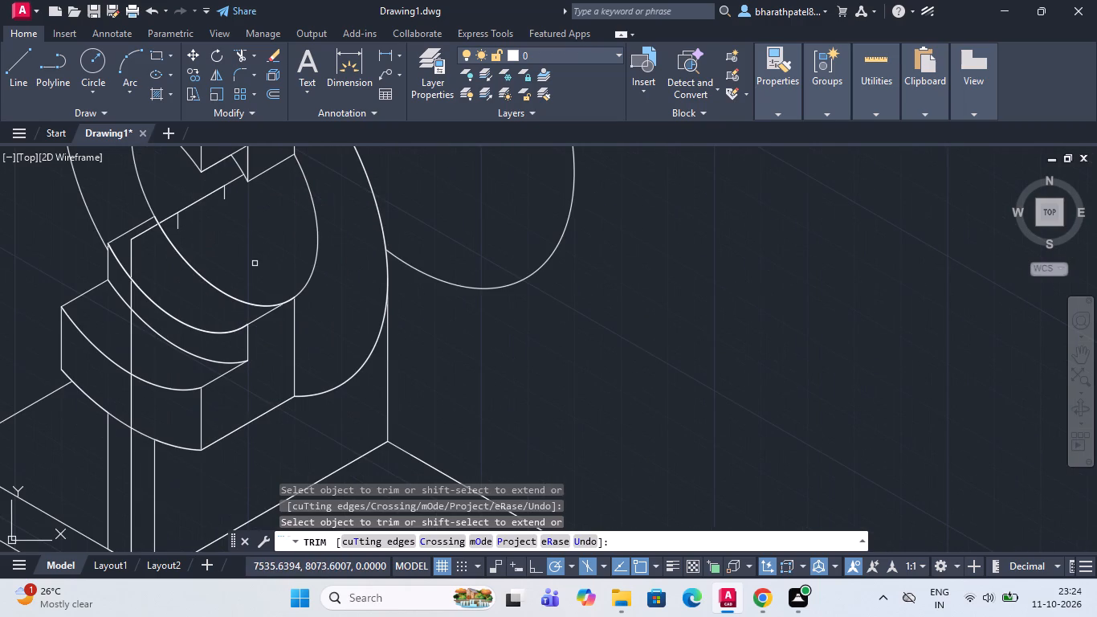
{"action": "left_click", "coordinate": [239, 300]}
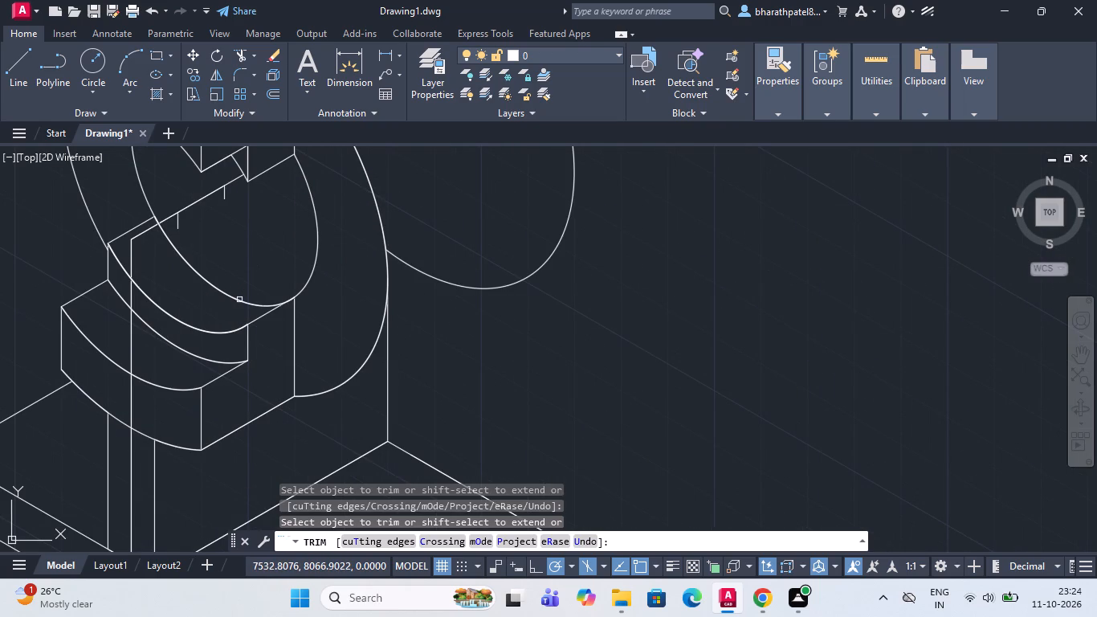
{"action": "left_click", "coordinate": [239, 300]}
{"action": "left_click_drag", "start_coordinate": [255, 276], "coordinate": [232, 310]}
{"action": "scroll", "coordinate": [232, 310], "scroll_direction": "down", "scroll_amount": 2}
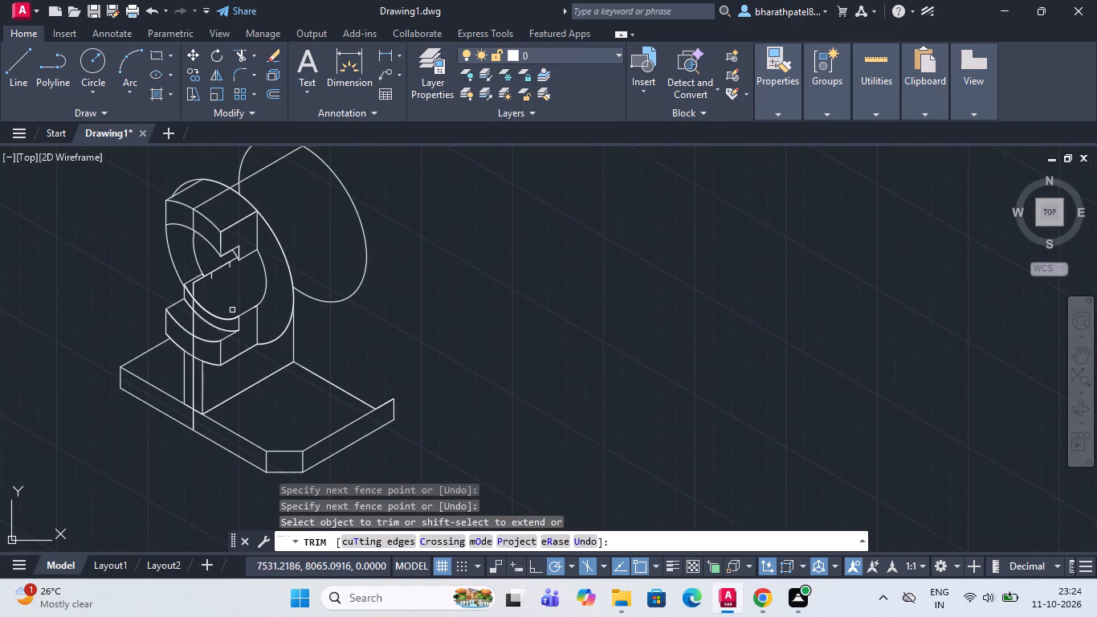
{"action": "scroll", "coordinate": [197, 266], "scroll_direction": "up", "scroll_amount": 3}
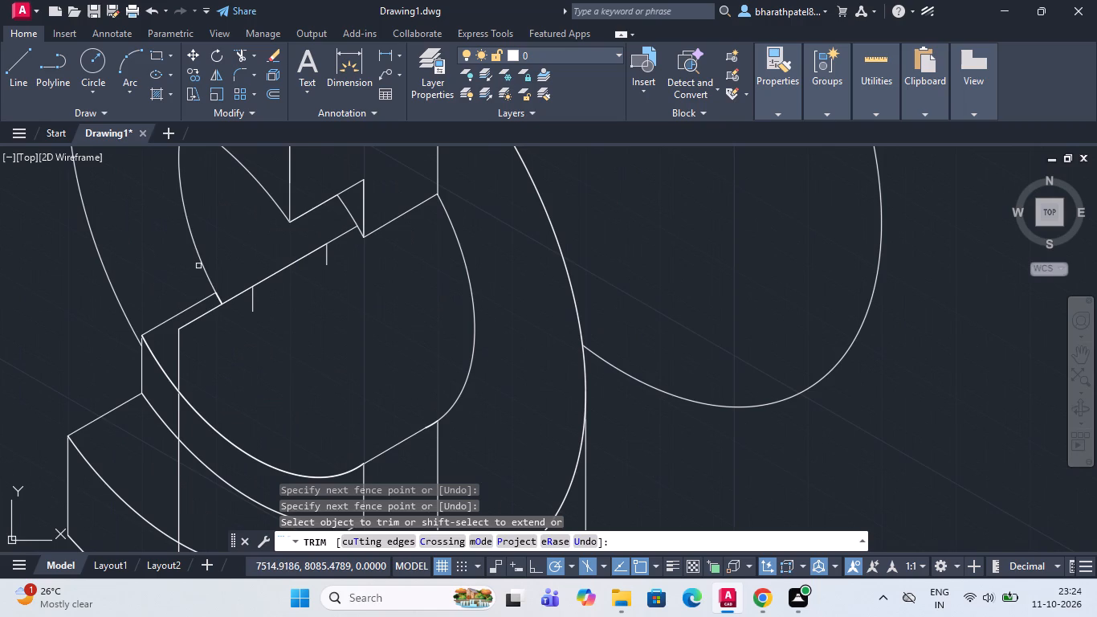
{"action": "scroll", "coordinate": [215, 278], "scroll_direction": "up", "scroll_amount": 3}
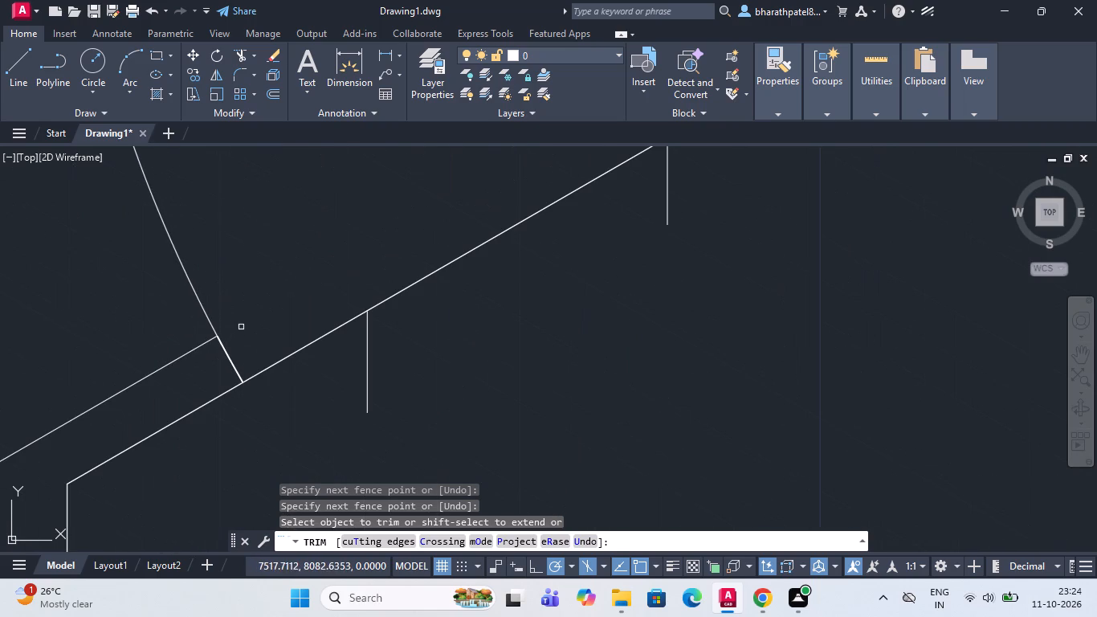
{"action": "left_click_drag", "start_coordinate": [242, 327], "coordinate": [194, 370]}
{"action": "scroll", "coordinate": [194, 370], "scroll_direction": "down", "scroll_amount": 3}
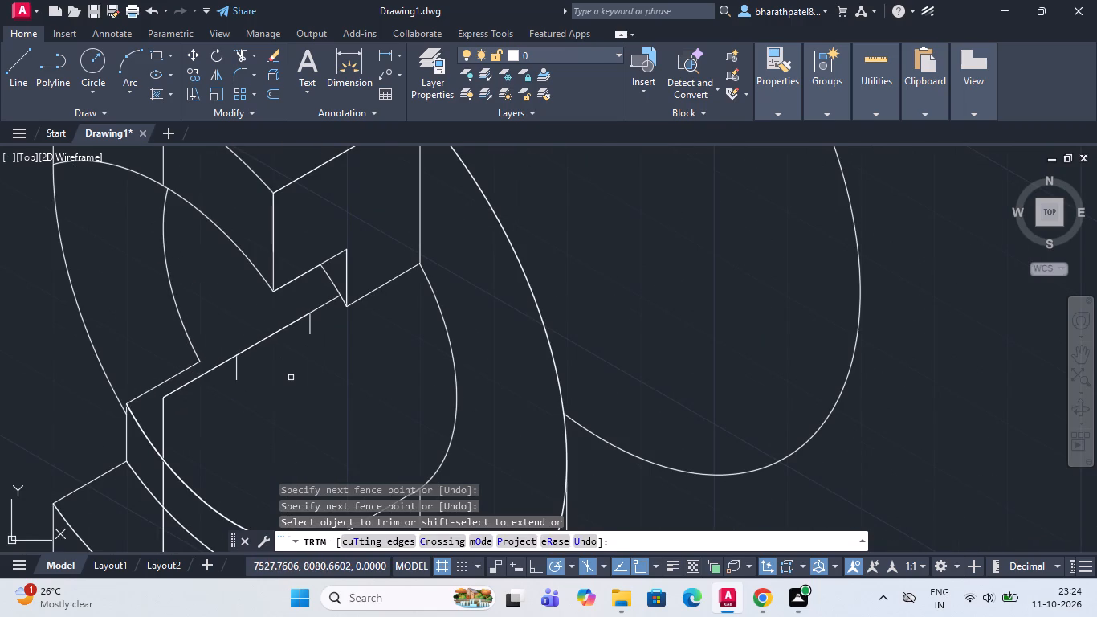
{"action": "scroll", "coordinate": [290, 383], "scroll_direction": "down", "scroll_amount": 2}
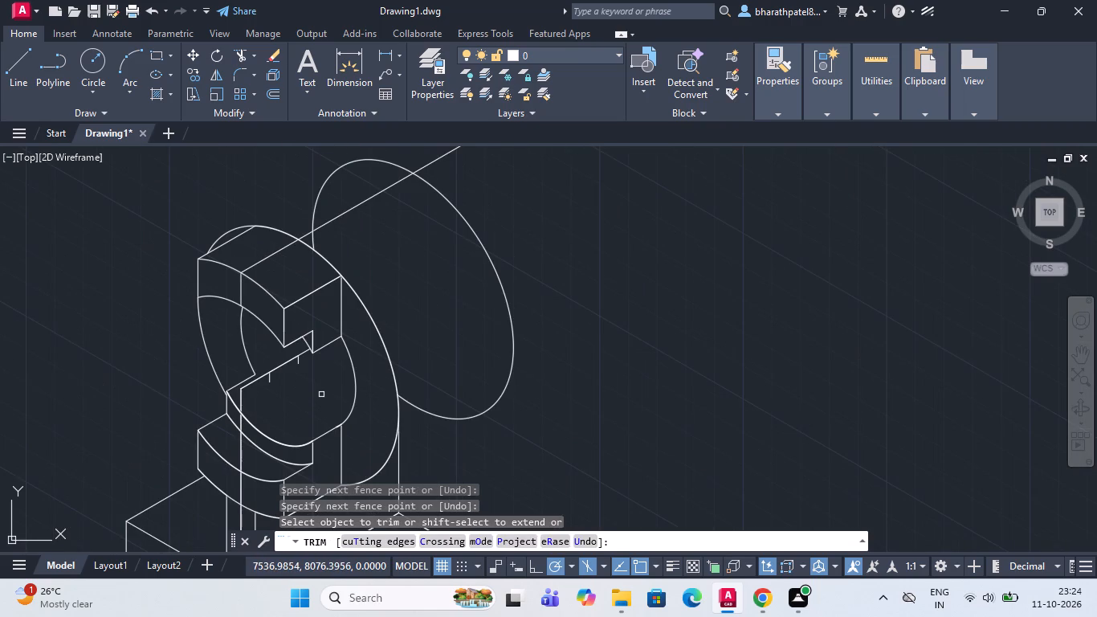
Trim the leftover isocircle slivers under the lower block's upper slanted edge, where the bore arc meets the vertical edge.
{"action": "scroll", "coordinate": [320, 386], "scroll_direction": "down", "scroll_amount": 1}
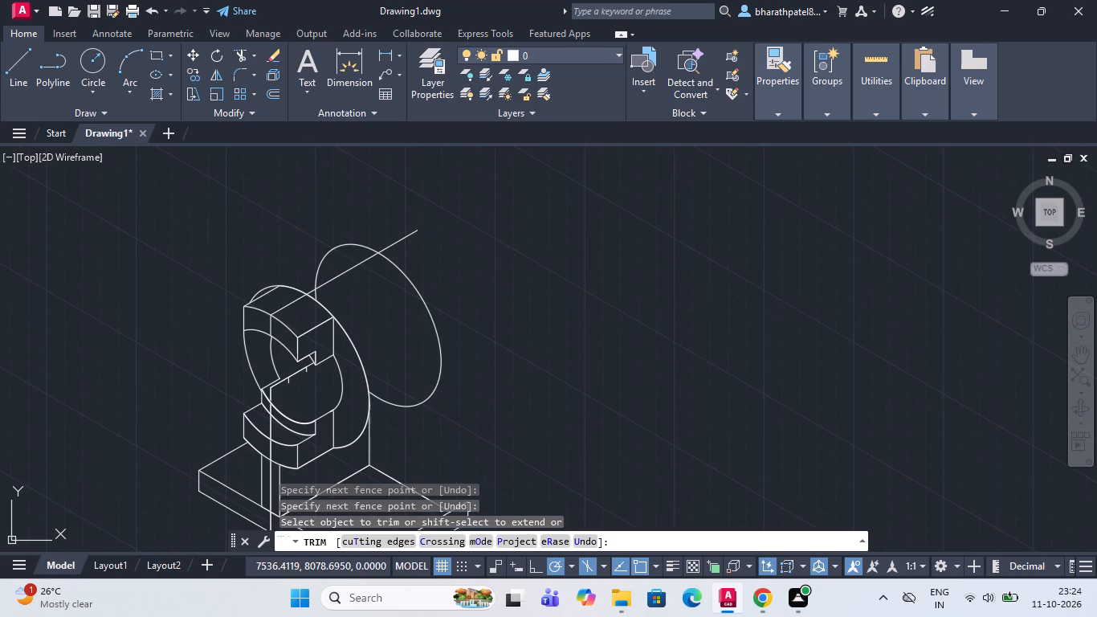
{"action": "scroll", "coordinate": [325, 416], "scroll_direction": "up", "scroll_amount": 7}
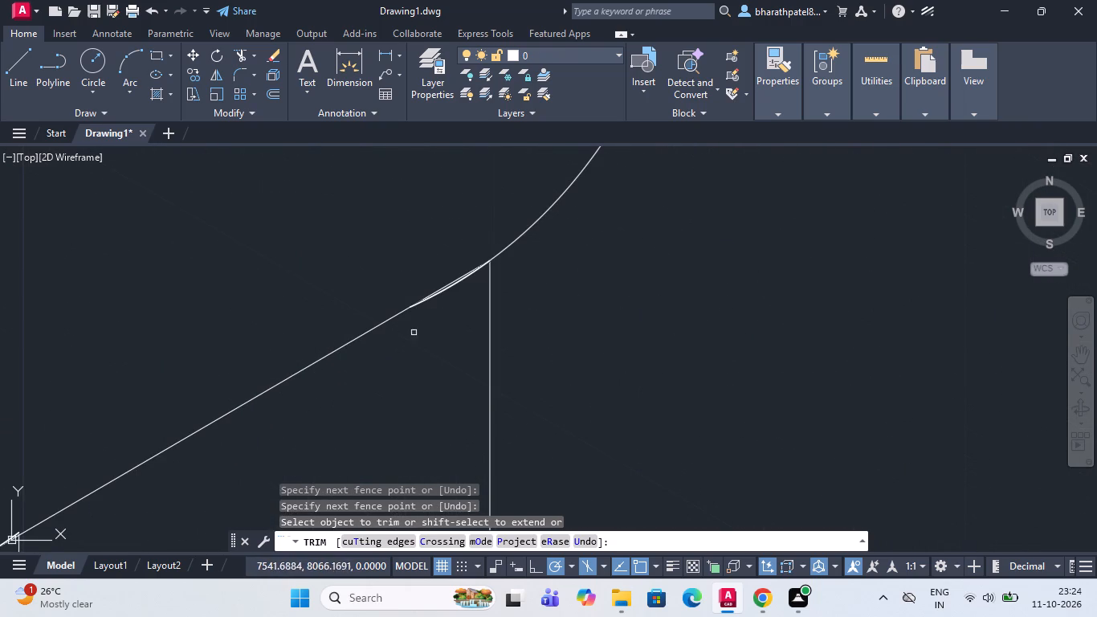
{"action": "scroll", "coordinate": [440, 292], "scroll_direction": "up", "scroll_amount": 4}
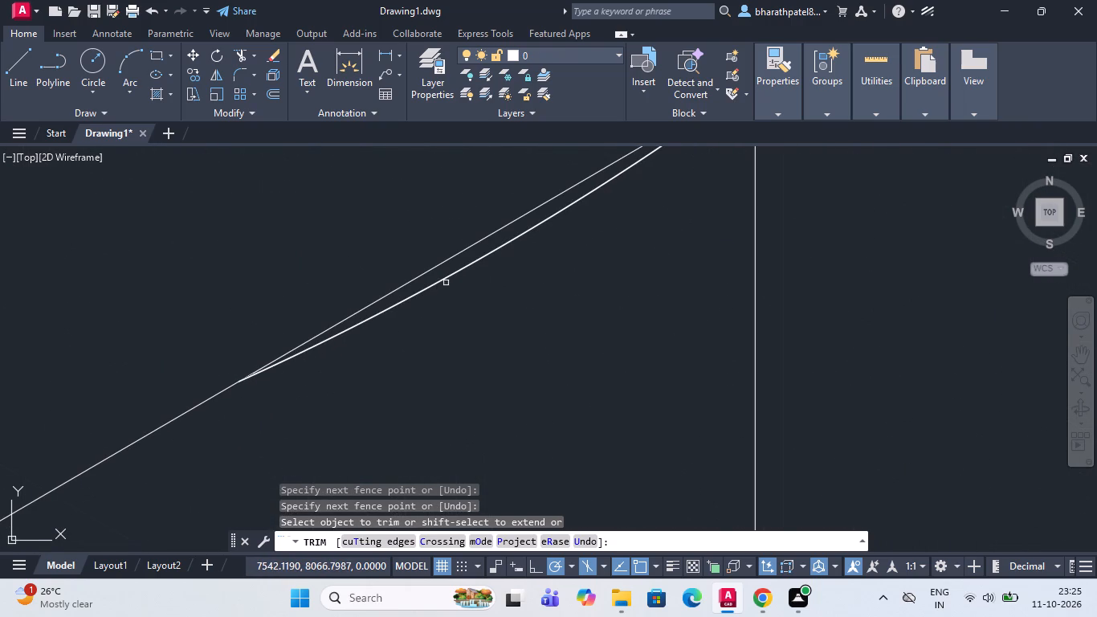
{"action": "left_click", "coordinate": [446, 278]}
{"action": "scroll", "coordinate": [446, 278], "scroll_direction": "down", "scroll_amount": 2}
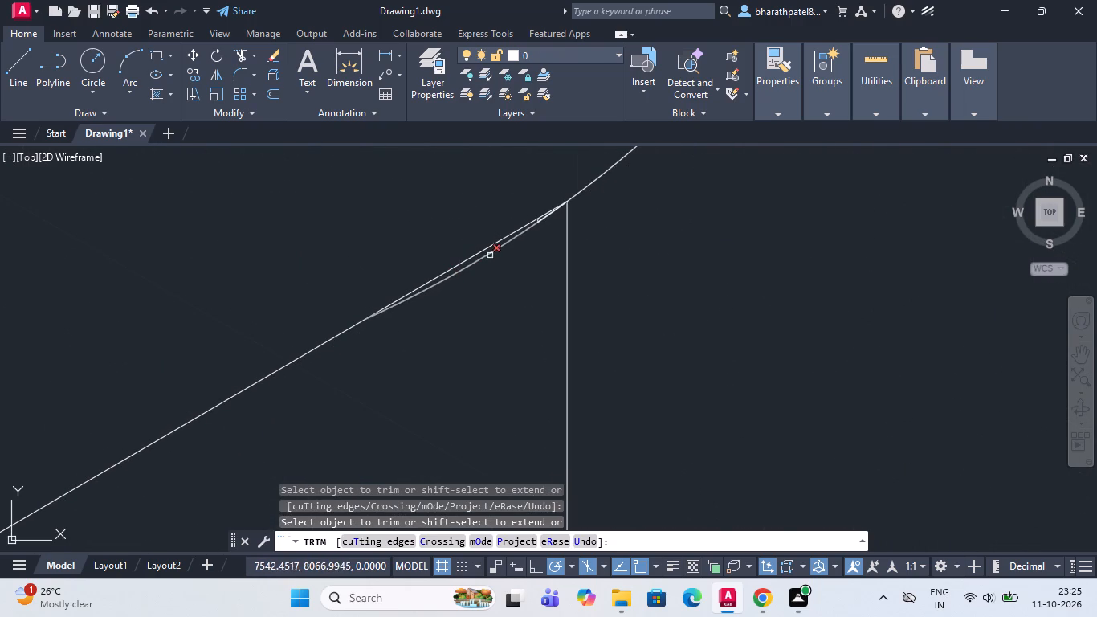
{"action": "scroll", "coordinate": [493, 252], "scroll_direction": "up", "scroll_amount": 2}
{"action": "scroll", "coordinate": [490, 255], "scroll_direction": "down", "scroll_amount": 1}
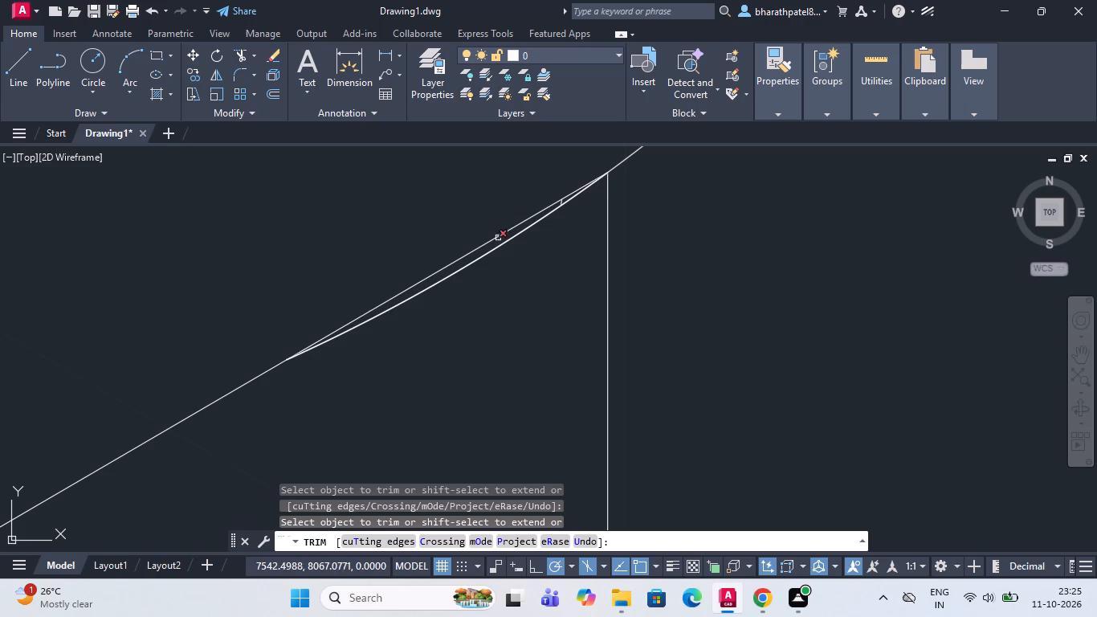
{"action": "double_click", "coordinate": [493, 250]}
{"action": "scroll", "coordinate": [492, 251], "scroll_direction": "up", "scroll_amount": 3}
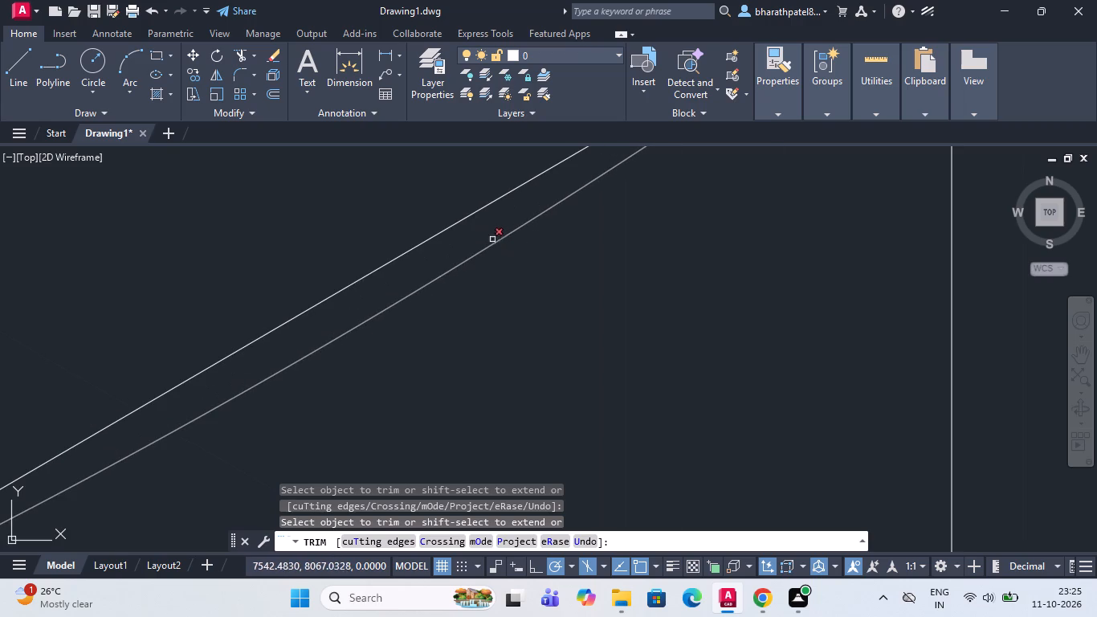
{"action": "left_click_drag", "start_coordinate": [492, 237], "coordinate": [508, 286]}
{"action": "scroll", "coordinate": [508, 284], "scroll_direction": "down", "scroll_amount": 3}
{"action": "scroll", "coordinate": [556, 231], "scroll_direction": "up", "scroll_amount": 2}
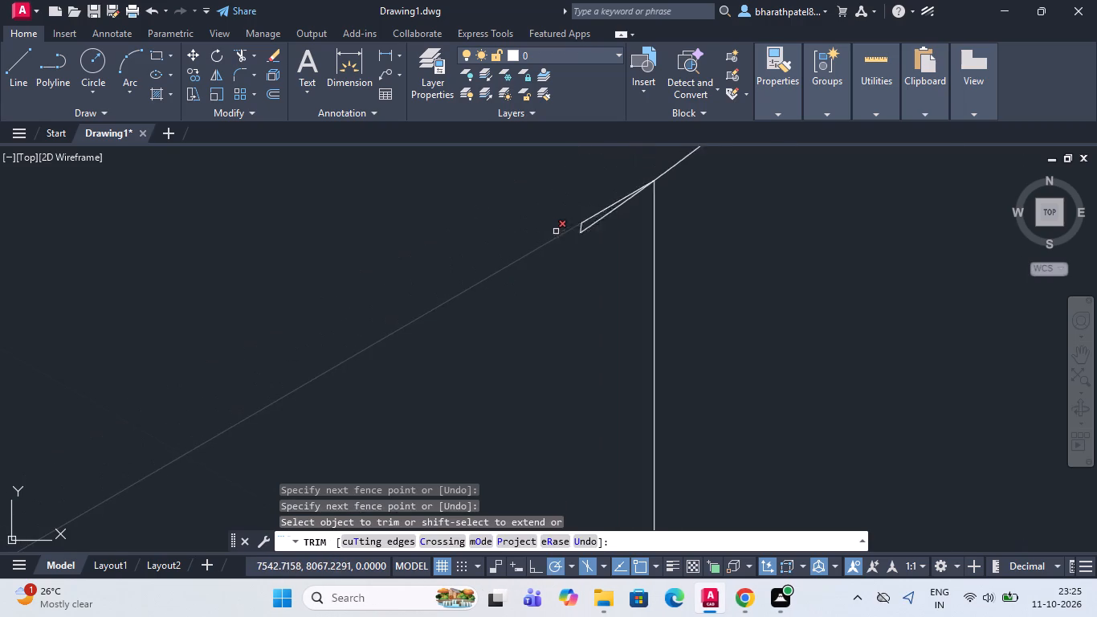
{"action": "scroll", "coordinate": [556, 231], "scroll_direction": "up", "scroll_amount": 2}
{"action": "left_click_drag", "start_coordinate": [620, 256], "coordinate": [659, 231]}
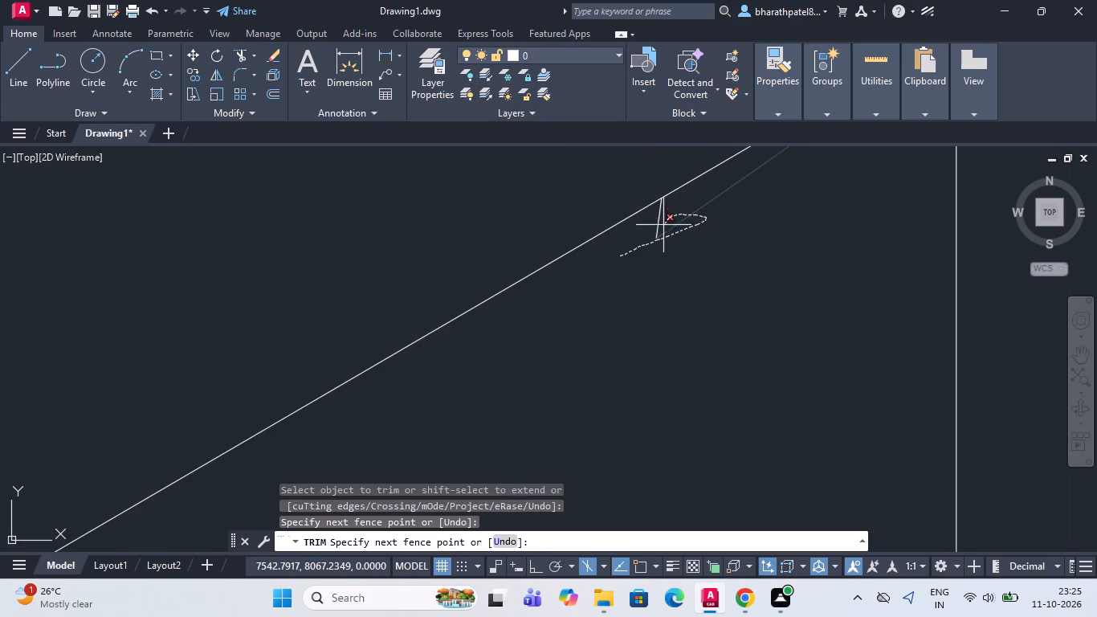
{"action": "left_click_drag", "start_coordinate": [659, 231], "coordinate": [646, 243]}
{"action": "scroll", "coordinate": [642, 247], "scroll_direction": "down", "scroll_amount": 3}
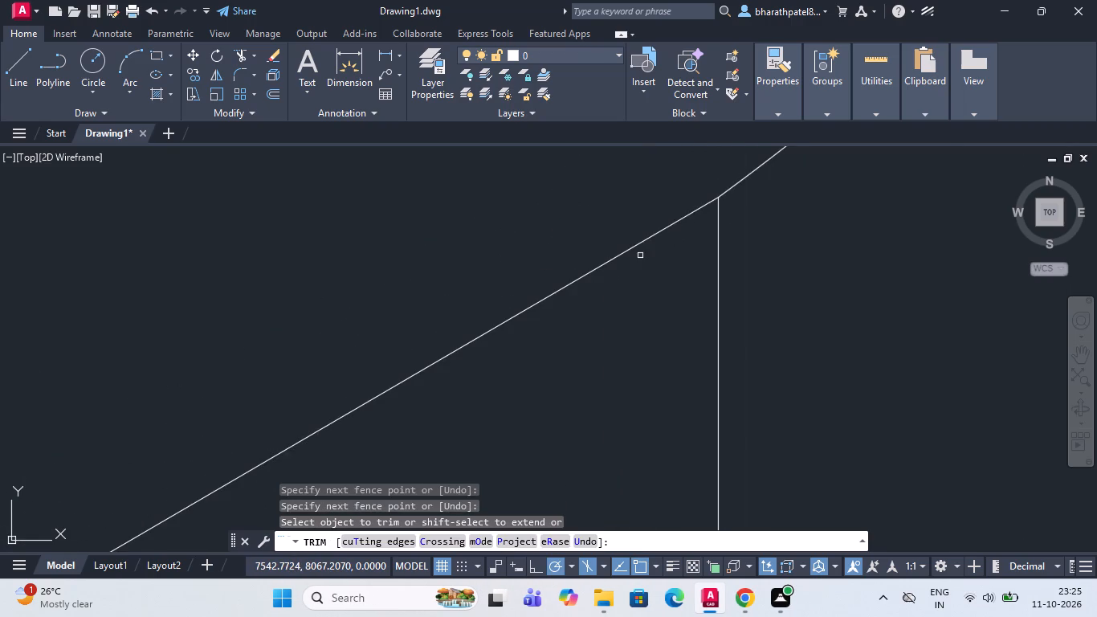
Draw a line from the base plate's top right corner tangent to the large rear isocircle.
{"action": "scroll", "coordinate": [634, 318], "scroll_direction": "down", "scroll_amount": 7}
{"action": "scroll", "coordinate": [579, 362], "scroll_direction": "down", "scroll_amount": 2}
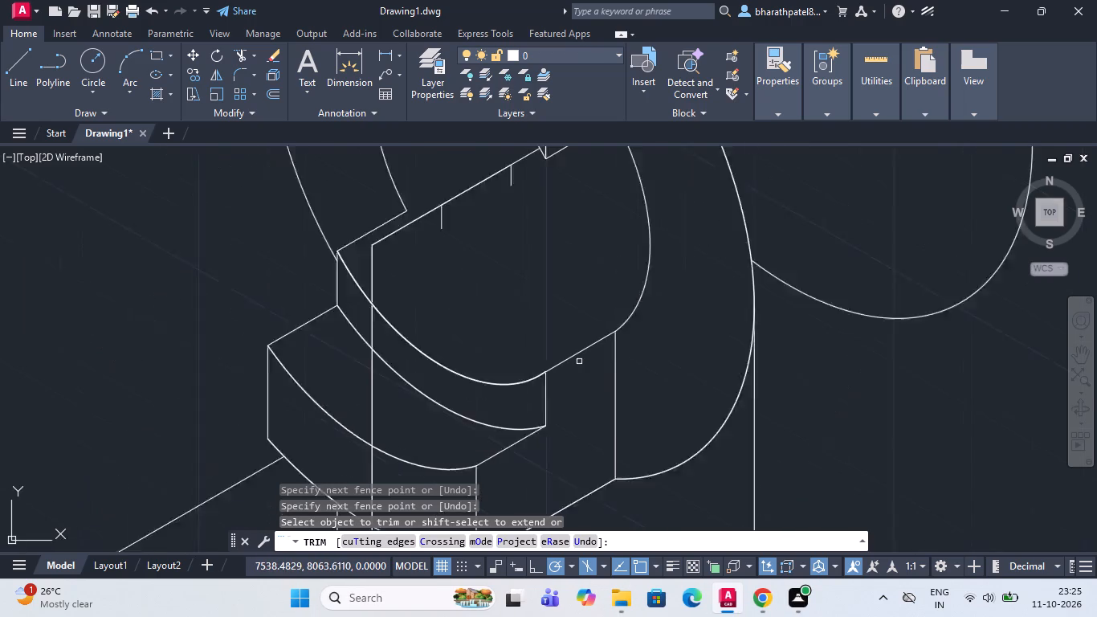
{"action": "scroll", "coordinate": [578, 362], "scroll_direction": "down", "scroll_amount": 1}
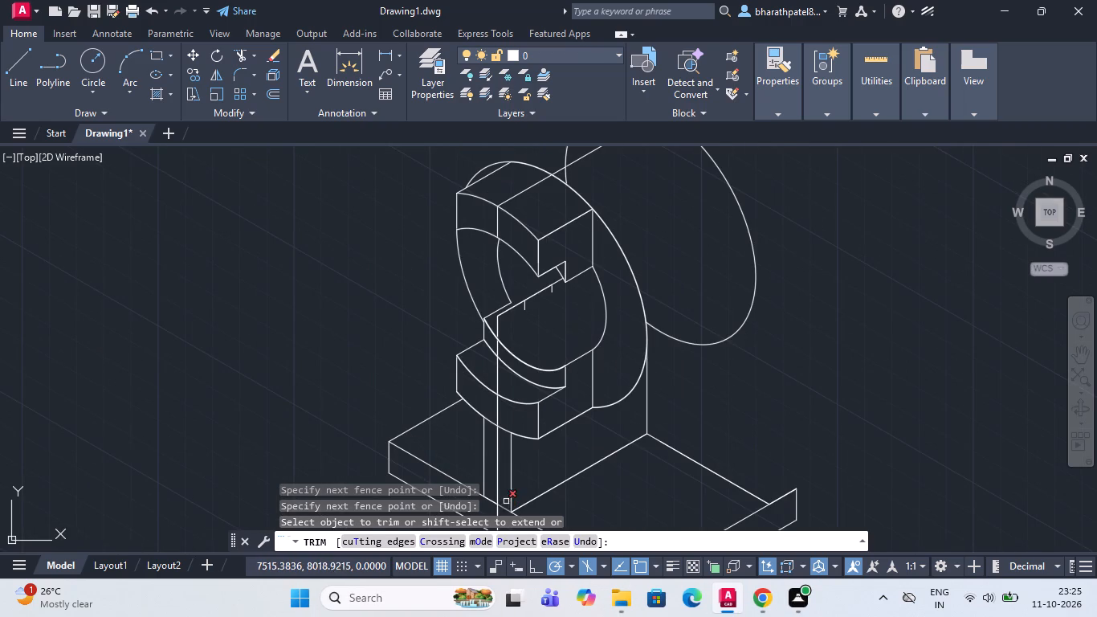
{"action": "scroll", "coordinate": [430, 308], "scroll_direction": "down", "scroll_amount": 2}
{"action": "scroll", "coordinate": [508, 332], "scroll_direction": "up", "scroll_amount": 2}
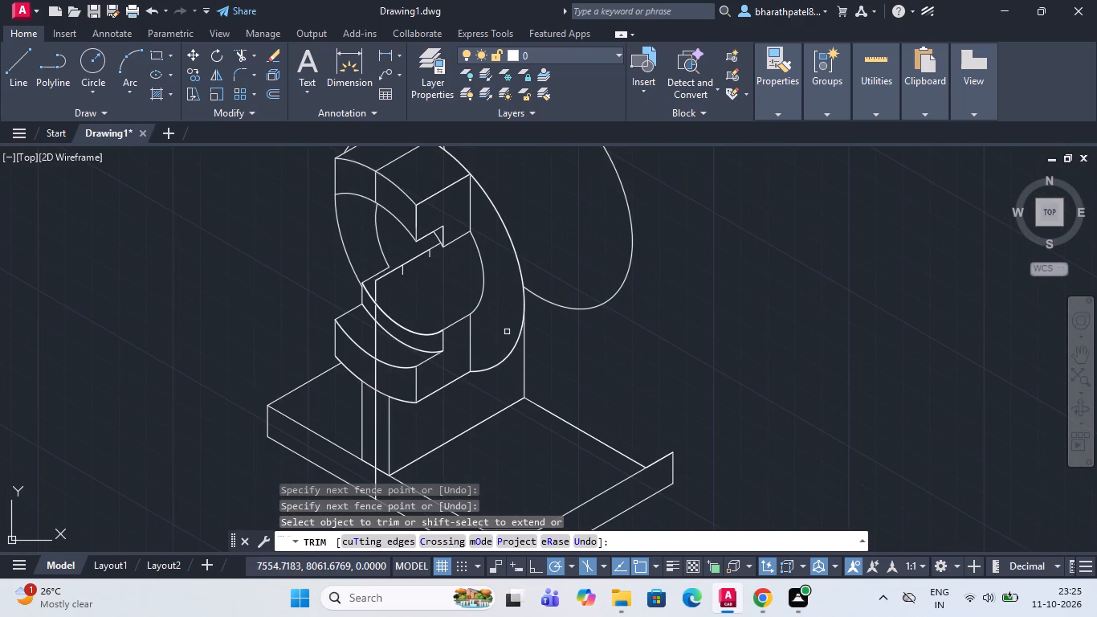
{"action": "scroll", "coordinate": [506, 333], "scroll_direction": "down", "scroll_amount": 1}
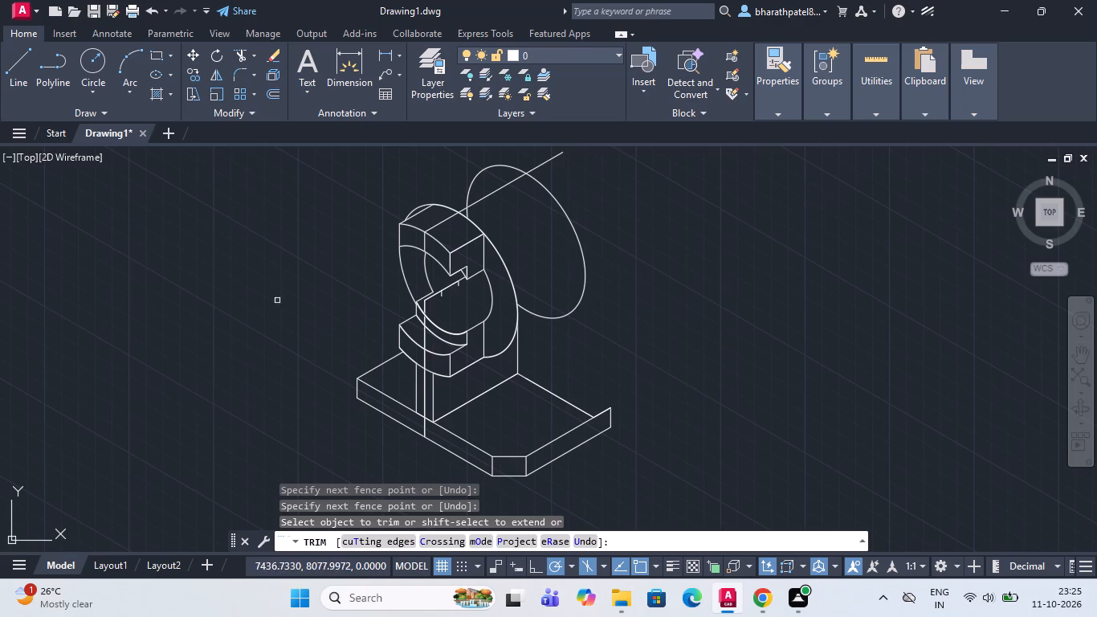
{"action": "left_click", "coordinate": [11, 69]}
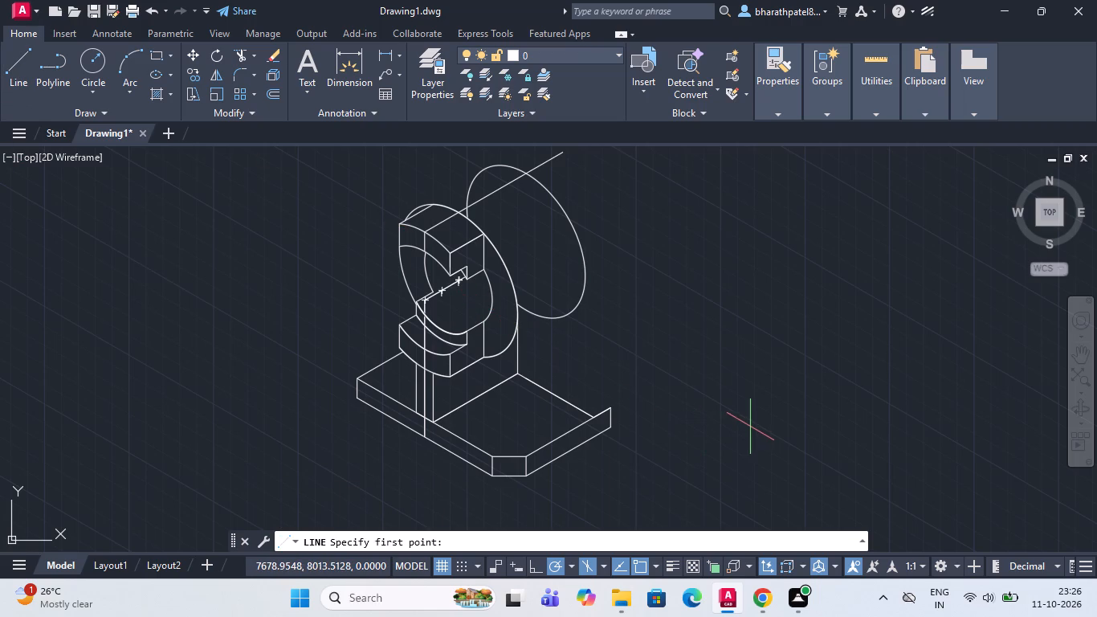
{"action": "left_click", "coordinate": [5, 70]}
{"action": "left_click", "coordinate": [606, 402]}
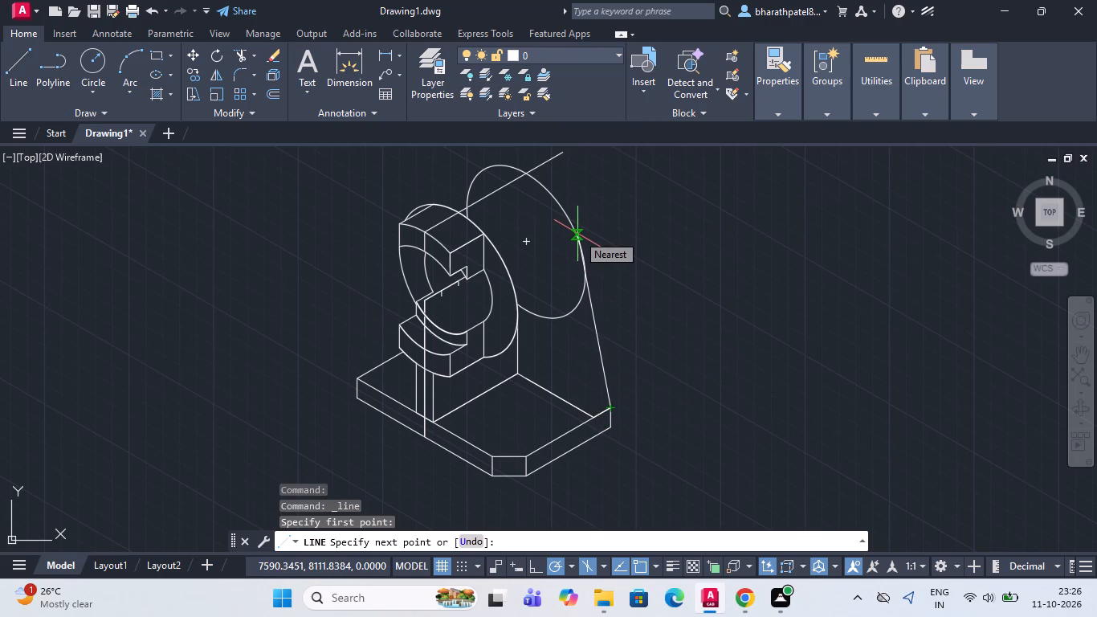
{"action": "type", "text": "ta"}
{"action": "key", "text": "n"}
{"action": "key", "text": "Return"}
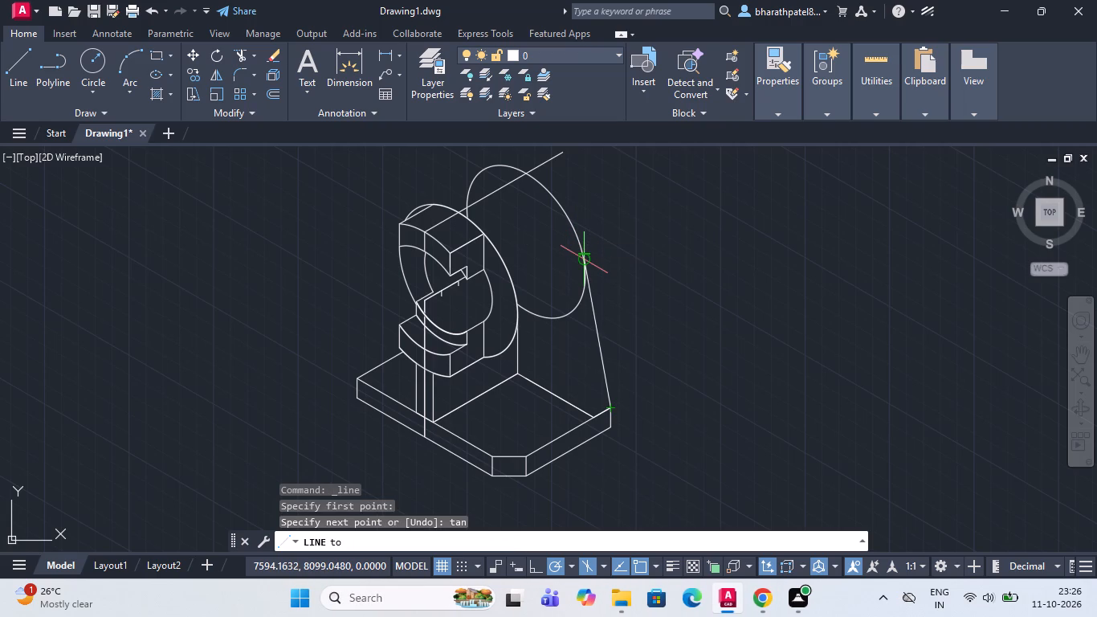
{"action": "scroll", "coordinate": [588, 260], "scroll_direction": "up", "scroll_amount": 3}
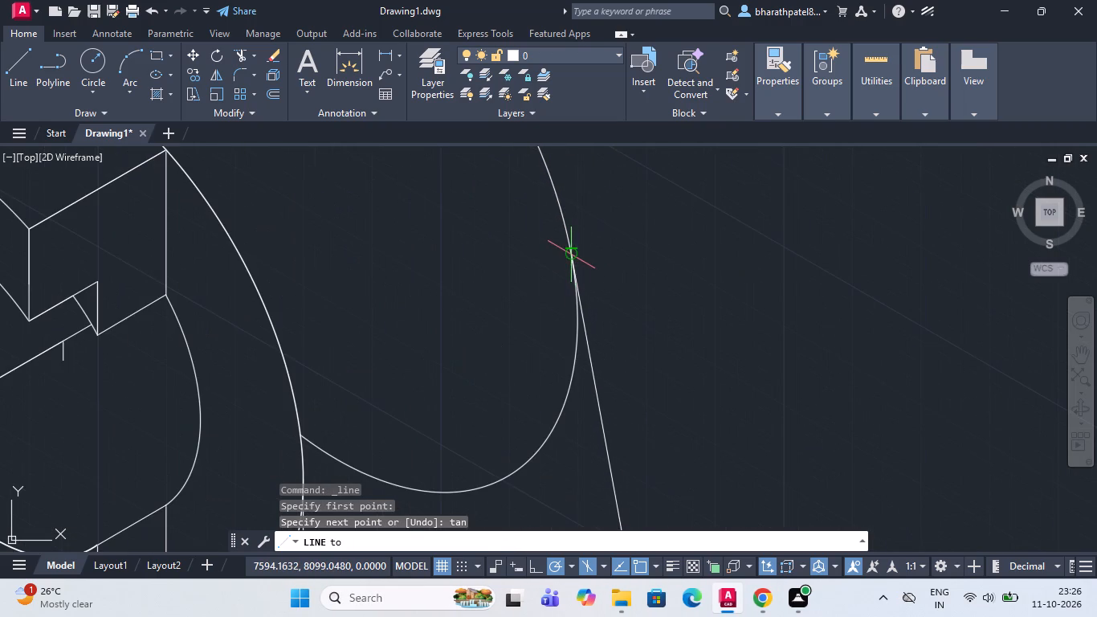
{"action": "left_click", "coordinate": [574, 255]}
{"action": "key", "text": "Escape"}
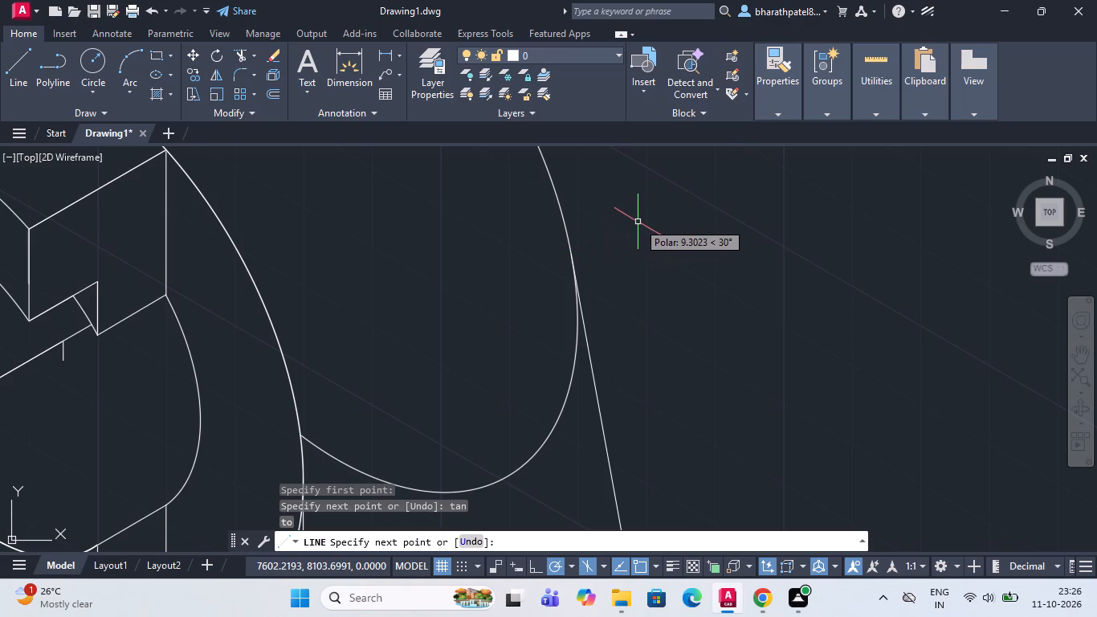
Draw a 10-unit line from the base plate's top right corner along its slanted front edge at 210°.
{"action": "scroll", "coordinate": [626, 220], "scroll_direction": "down", "scroll_amount": 4}
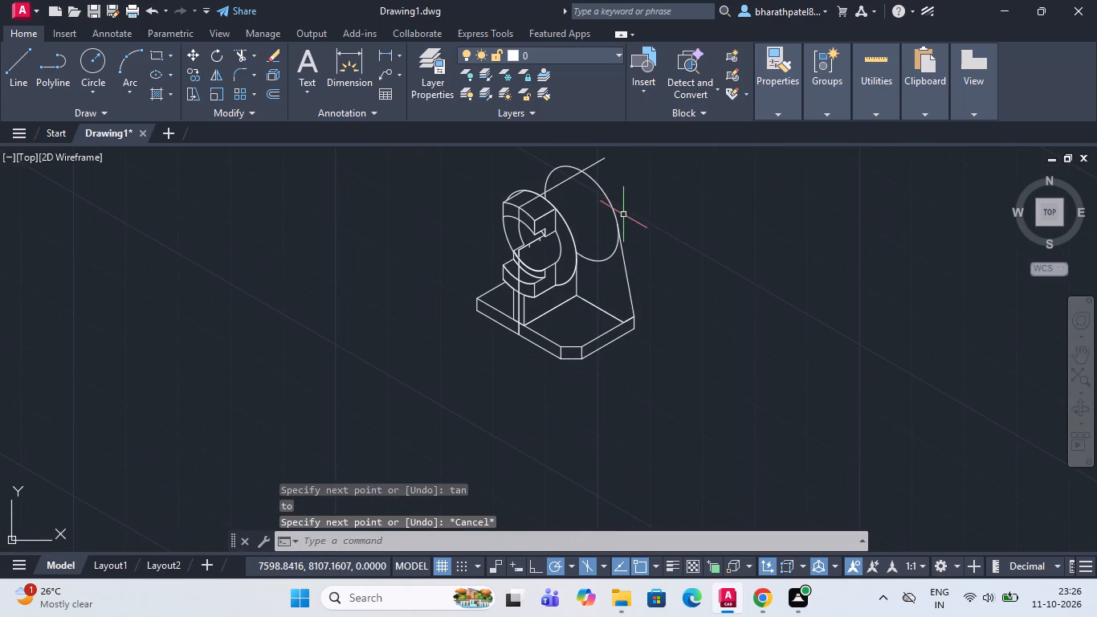
{"action": "scroll", "coordinate": [622, 215], "scroll_direction": "down", "scroll_amount": 1}
{"action": "scroll", "coordinate": [667, 256], "scroll_direction": "up", "scroll_amount": 2}
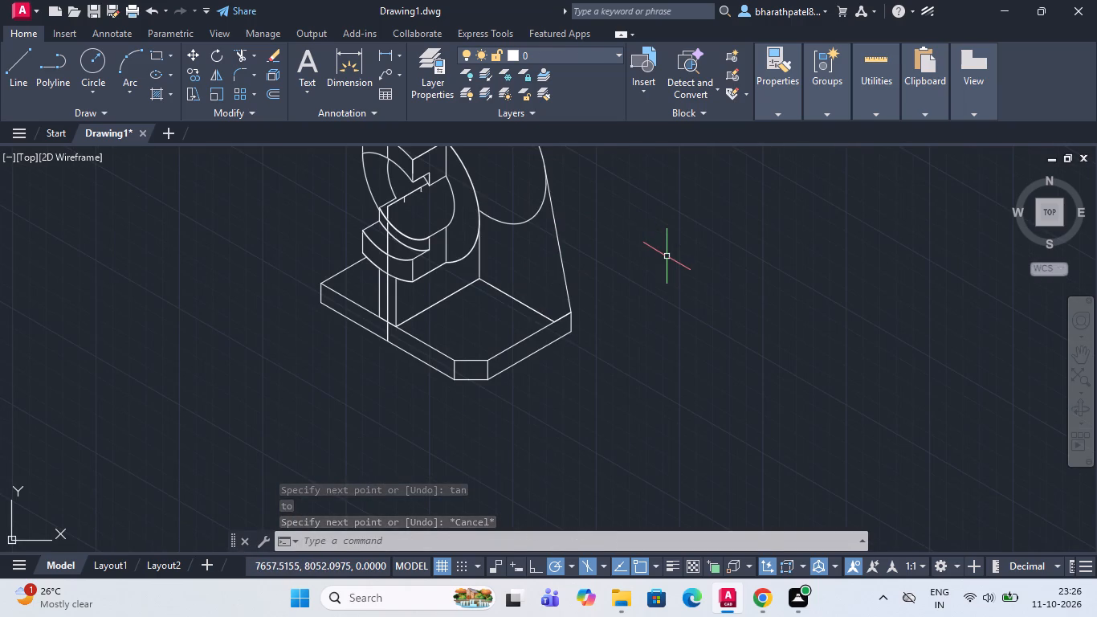
{"action": "scroll", "coordinate": [667, 264], "scroll_direction": "down", "scroll_amount": 2}
{"action": "scroll", "coordinate": [659, 202], "scroll_direction": "up", "scroll_amount": 2}
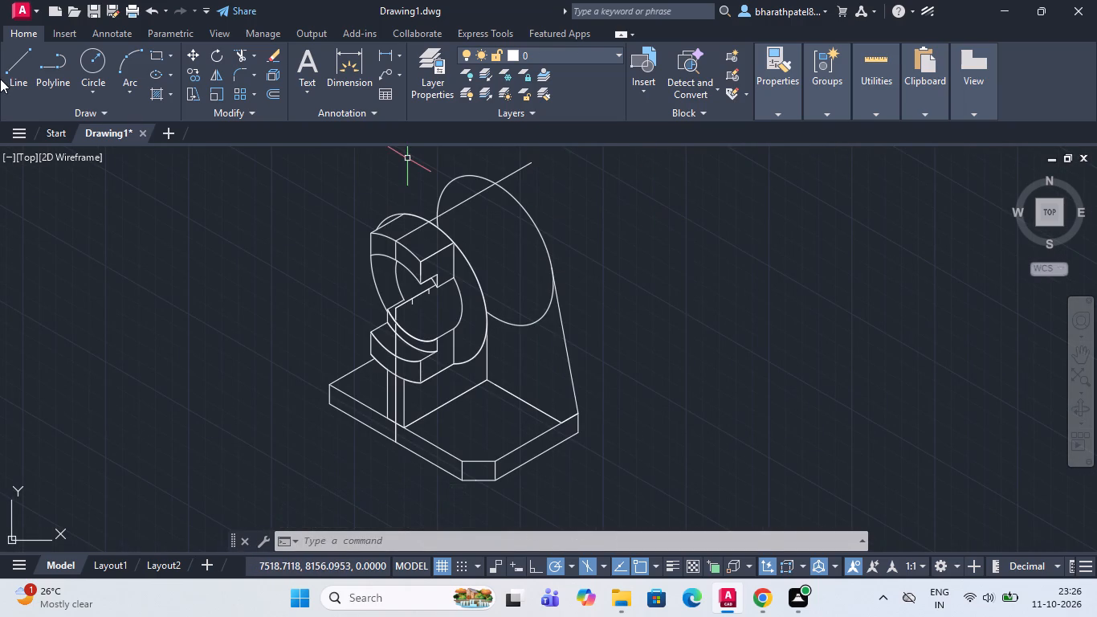
{"action": "left_click", "coordinate": [7, 67]}
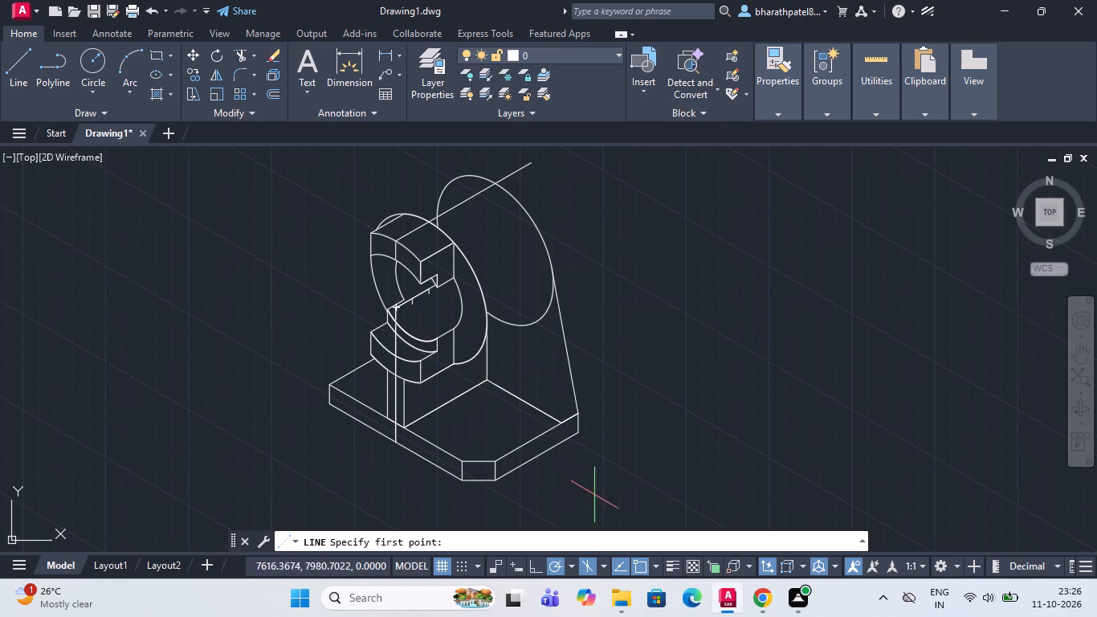
{"action": "scroll", "coordinate": [580, 466], "scroll_direction": "up", "scroll_amount": 4}
{"action": "scroll", "coordinate": [580, 466], "scroll_direction": "down", "scroll_amount": 2}
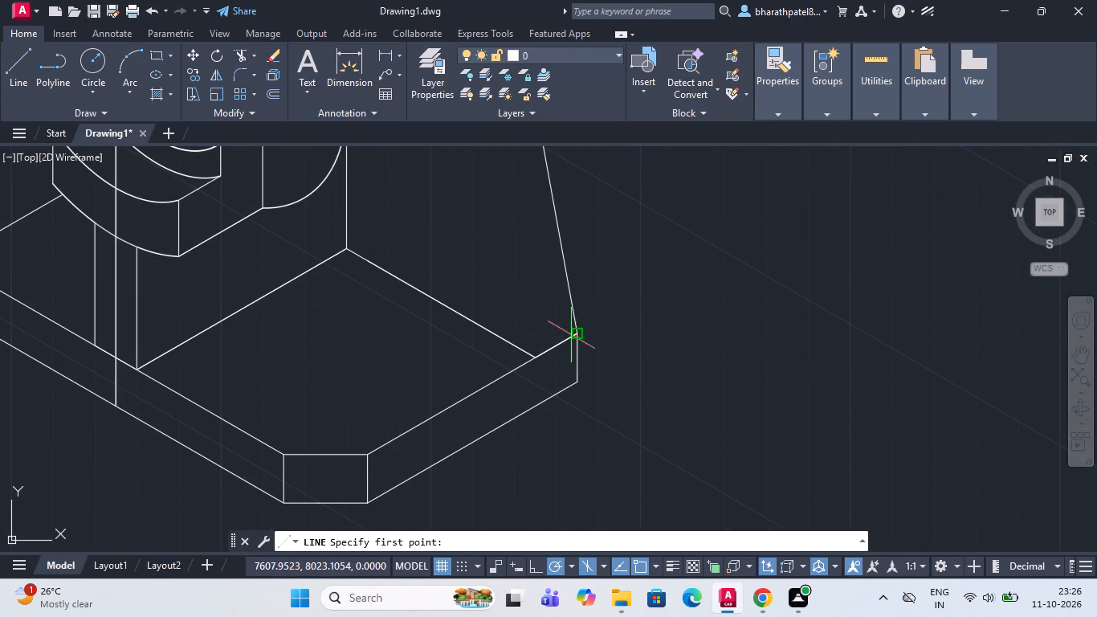
{"action": "left_click", "coordinate": [575, 332]}
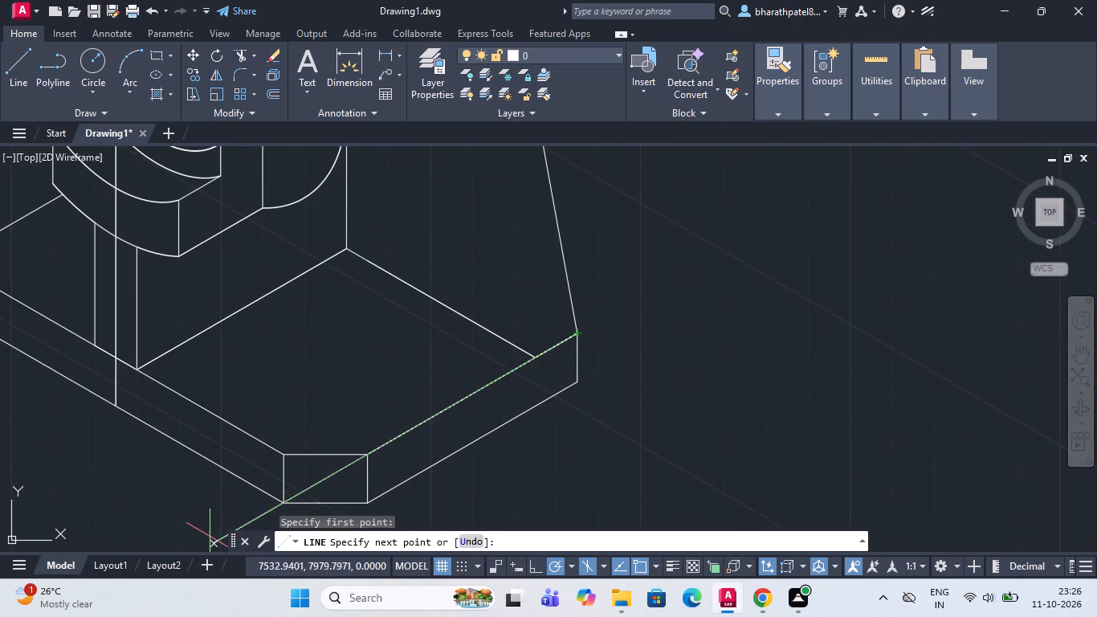
{"action": "scroll", "coordinate": [277, 309], "scroll_direction": "down", "scroll_amount": 2}
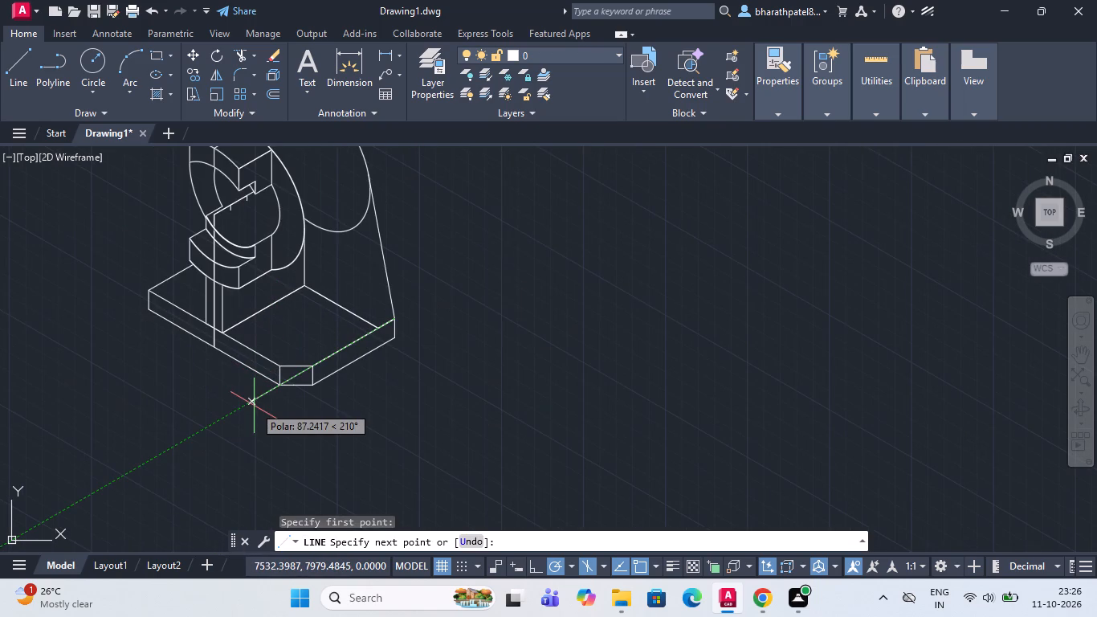
{"action": "type", "text": "10"}
{"action": "key", "text": "Return"}
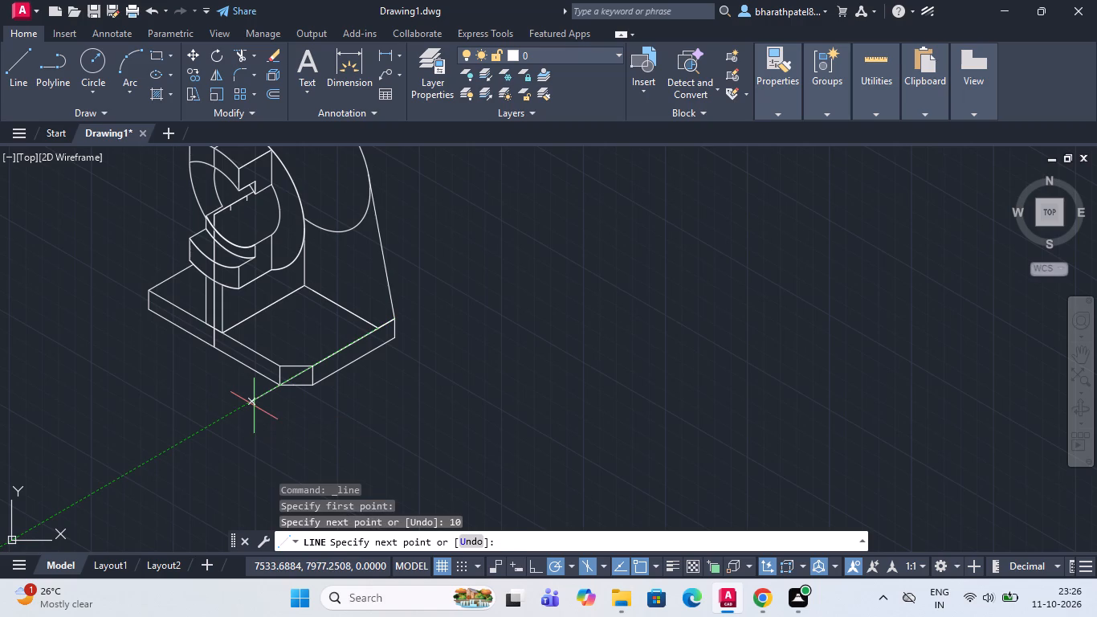
{"action": "scroll", "coordinate": [348, 195], "scroll_direction": "down", "scroll_amount": 2}
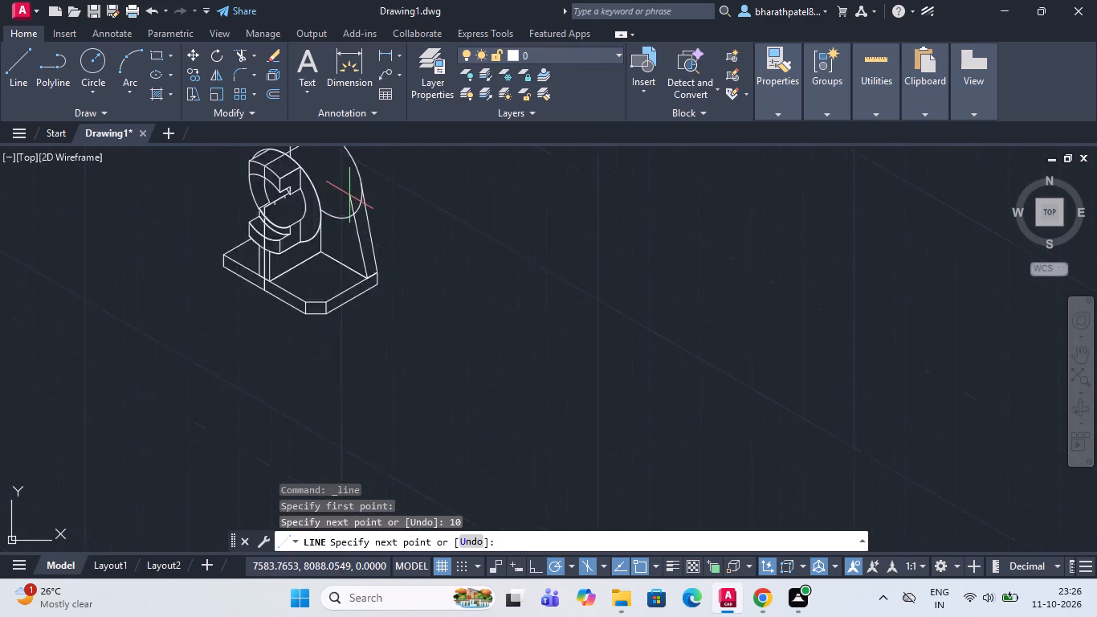
{"action": "scroll", "coordinate": [336, 145], "scroll_direction": "up", "scroll_amount": 3}
{"action": "scroll", "coordinate": [336, 198], "scroll_direction": "down", "scroll_amount": 2}
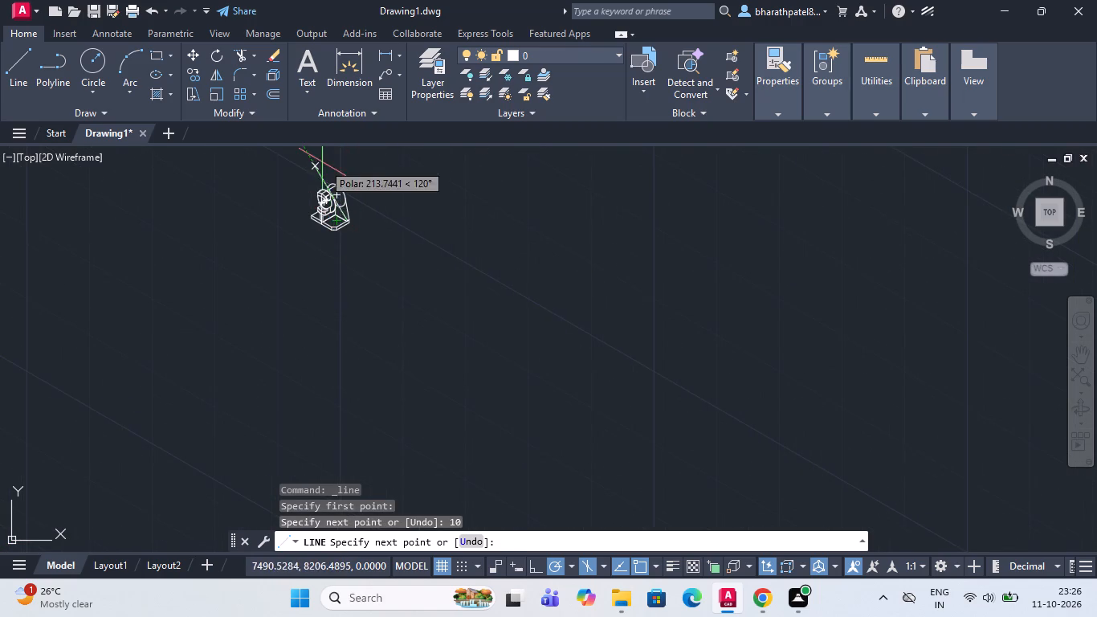
{"action": "scroll", "coordinate": [322, 162], "scroll_direction": "up", "scroll_amount": 3}
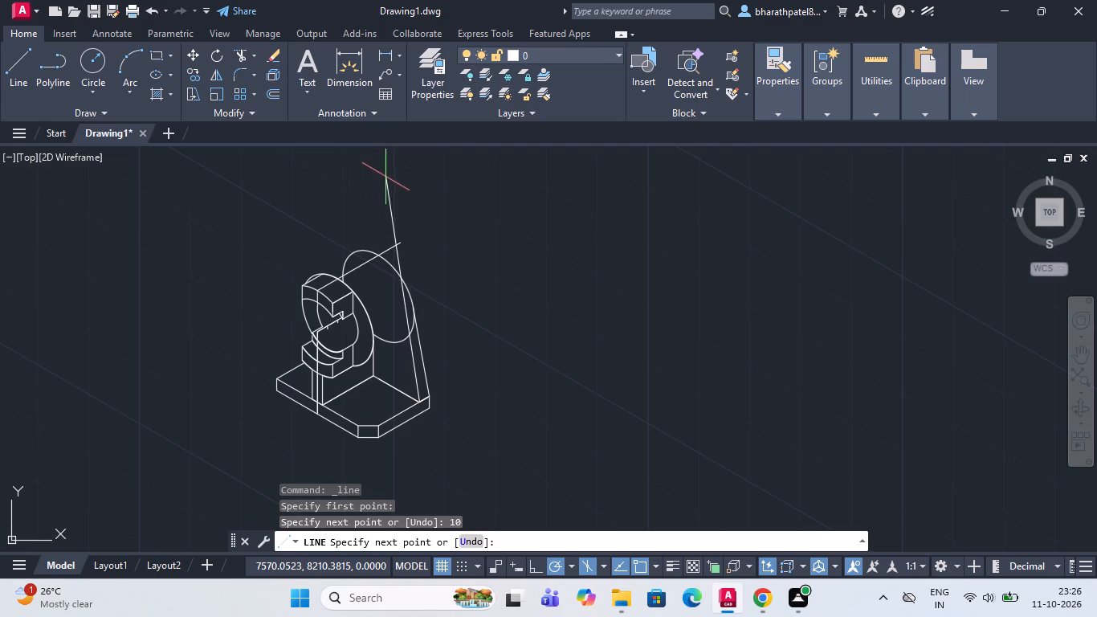
{"action": "scroll", "coordinate": [402, 308], "scroll_direction": "up", "scroll_amount": 2}
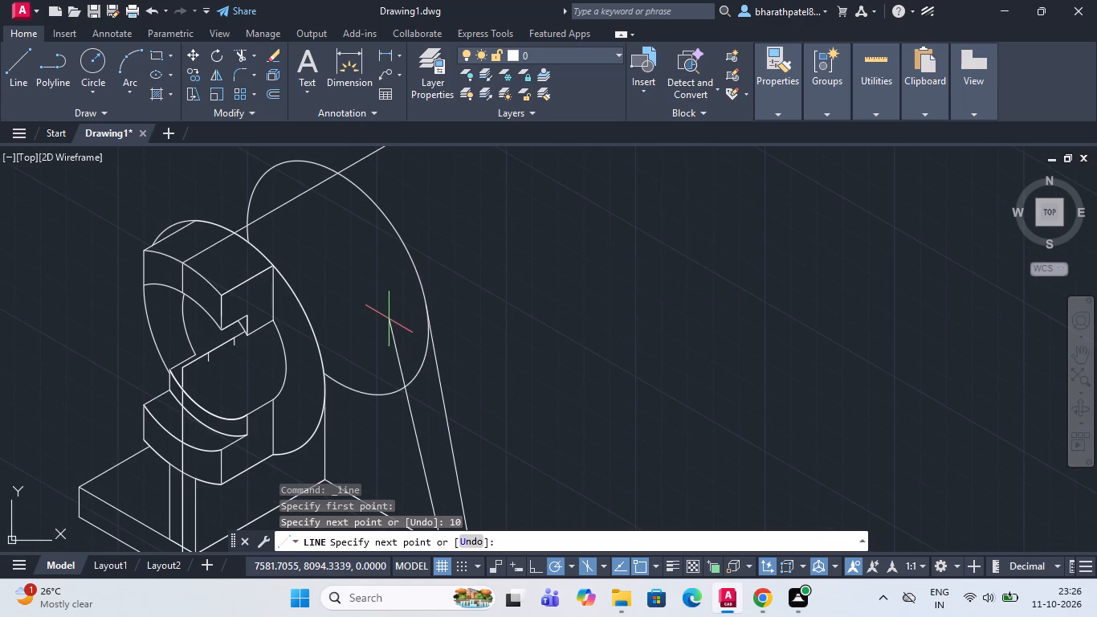
{"action": "key", "text": "Escape"}
{"action": "scroll", "coordinate": [391, 315], "scroll_direction": "down", "scroll_amount": 2}
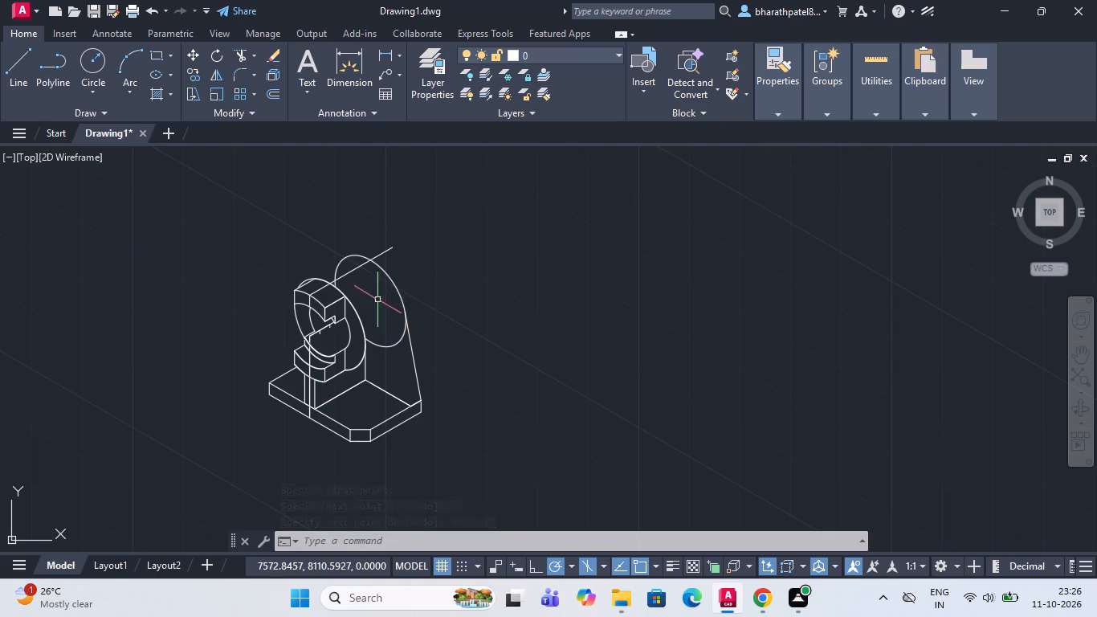
Draw a 60-unit line at 30° from the top of the vertical line inside the front bore, along the ticked slanted axis.
{"action": "left_click", "coordinate": [18, 50]}
{"action": "scroll", "coordinate": [291, 336], "scroll_direction": "up", "scroll_amount": 2}
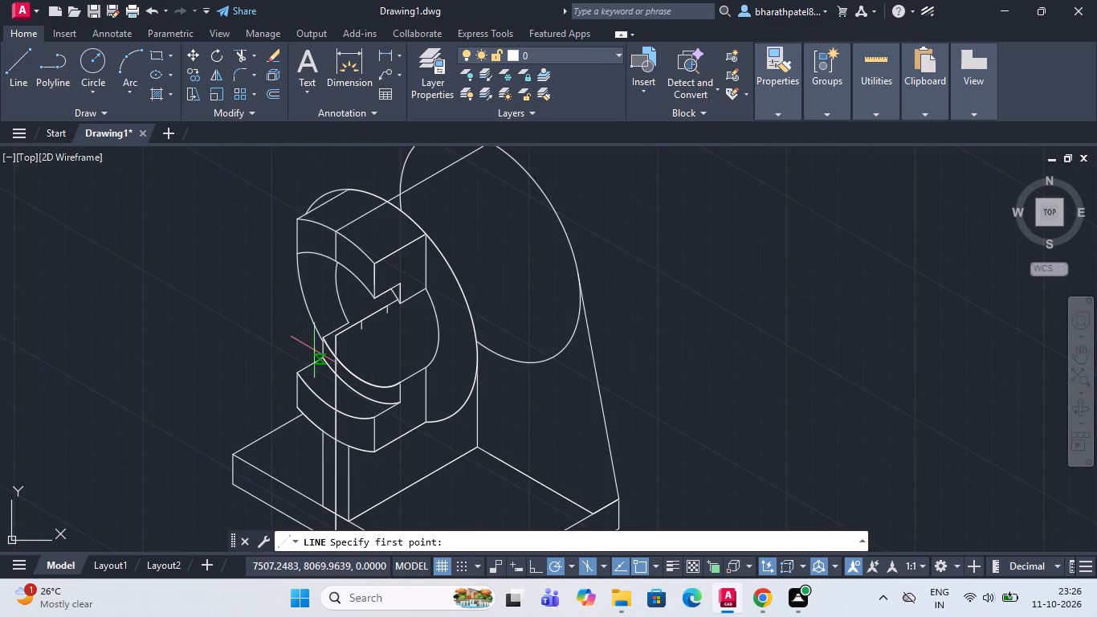
{"action": "scroll", "coordinate": [329, 340], "scroll_direction": "up", "scroll_amount": 3}
{"action": "left_click", "coordinate": [351, 319]}
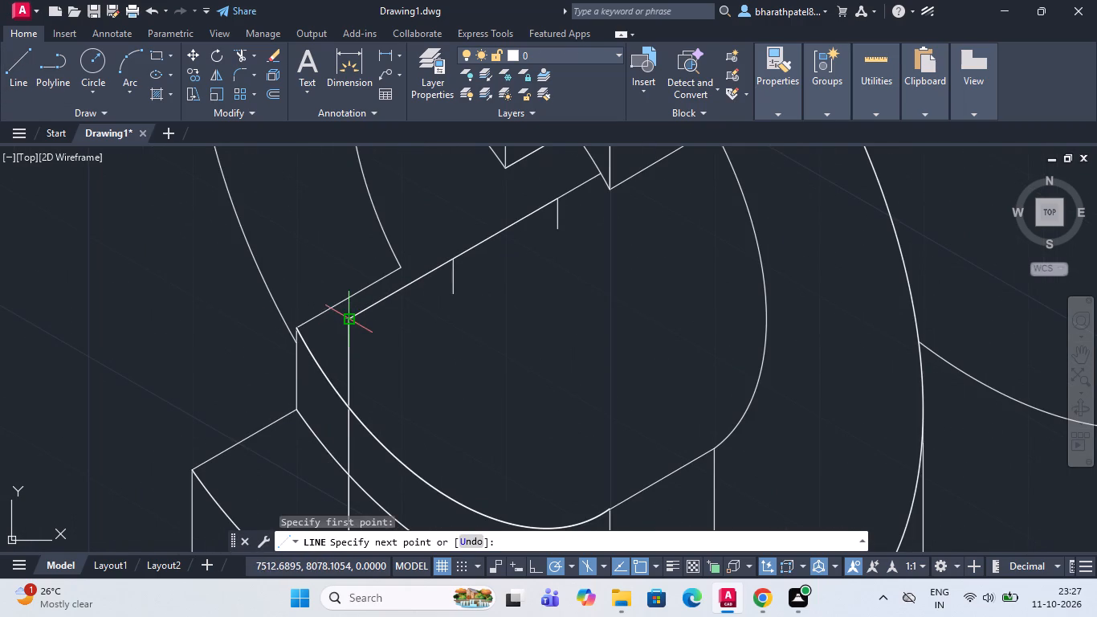
{"action": "scroll", "coordinate": [351, 319], "scroll_direction": "down", "scroll_amount": 4}
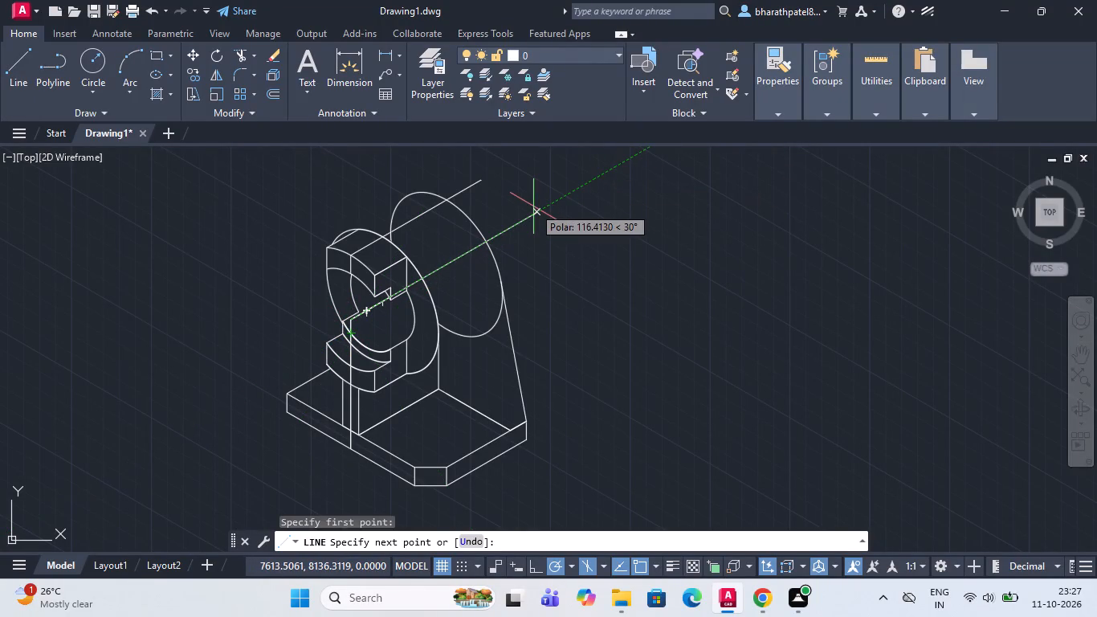
{"action": "scroll", "coordinate": [533, 206], "scroll_direction": "up", "scroll_amount": 2}
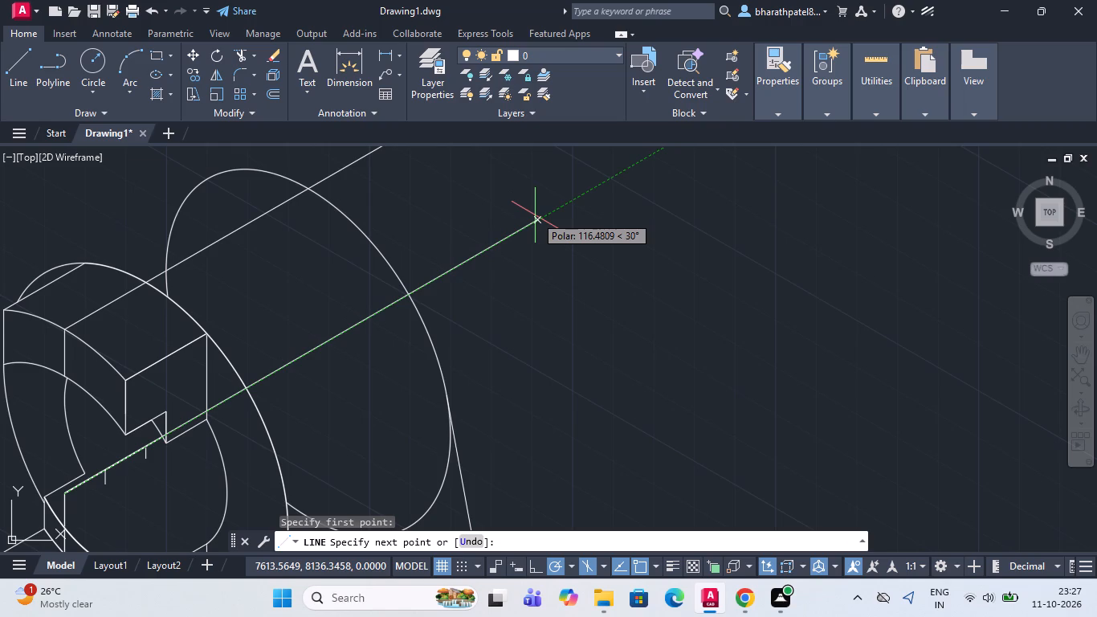
{"action": "type", "text": "60"}
{"action": "key", "text": "Return"}
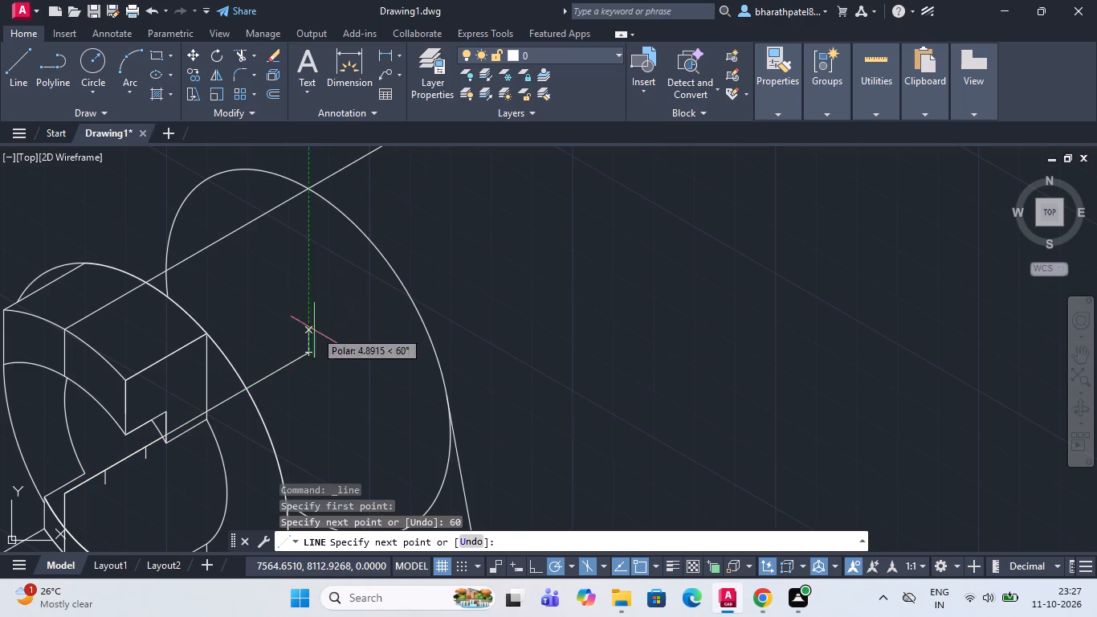
Continue with a 60-unit segment back along the same axis at 210° and end the line.
{"action": "scroll", "coordinate": [263, 377], "scroll_direction": "up", "scroll_amount": 2}
{"action": "scroll", "coordinate": [321, 337], "scroll_direction": "up", "scroll_amount": 2}
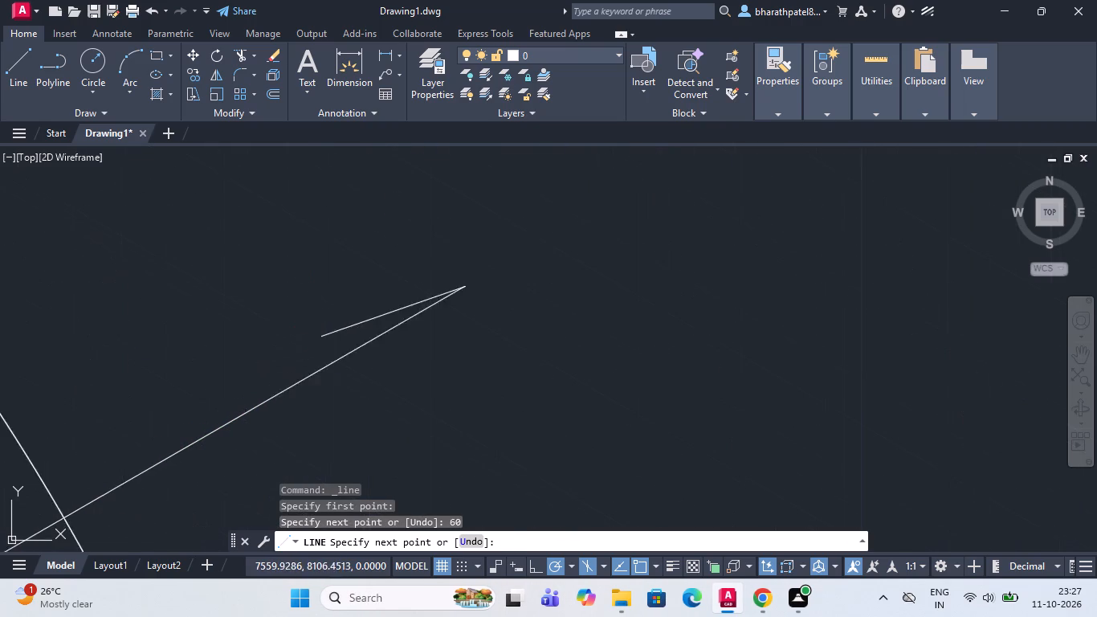
{"action": "scroll", "coordinate": [321, 337], "scroll_direction": "up", "scroll_amount": 1}
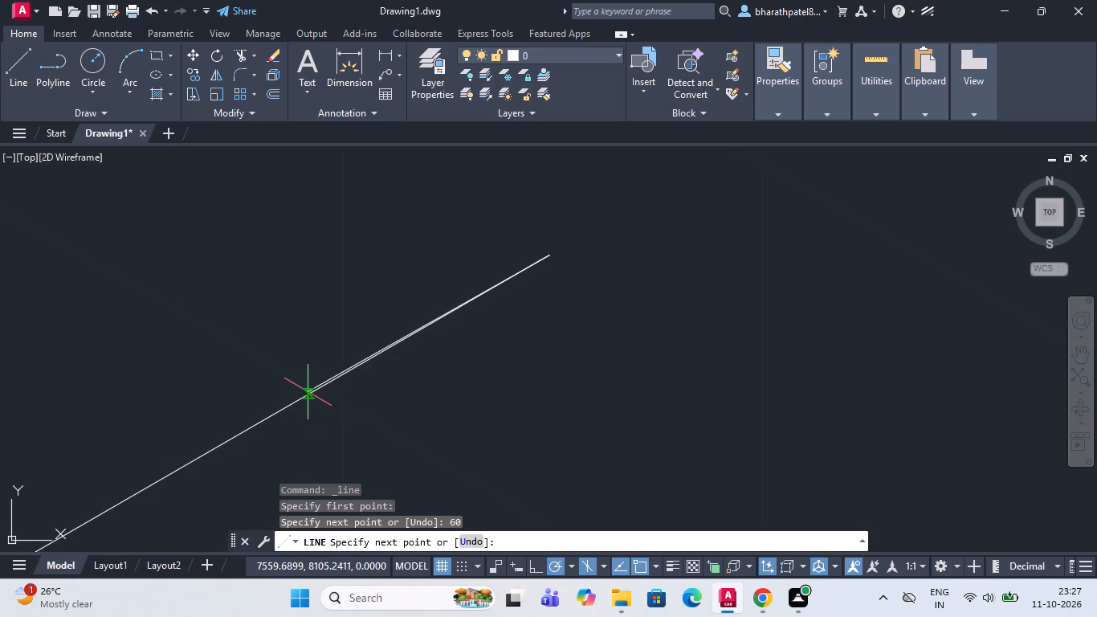
{"action": "scroll", "coordinate": [307, 392], "scroll_direction": "down", "scroll_amount": 2}
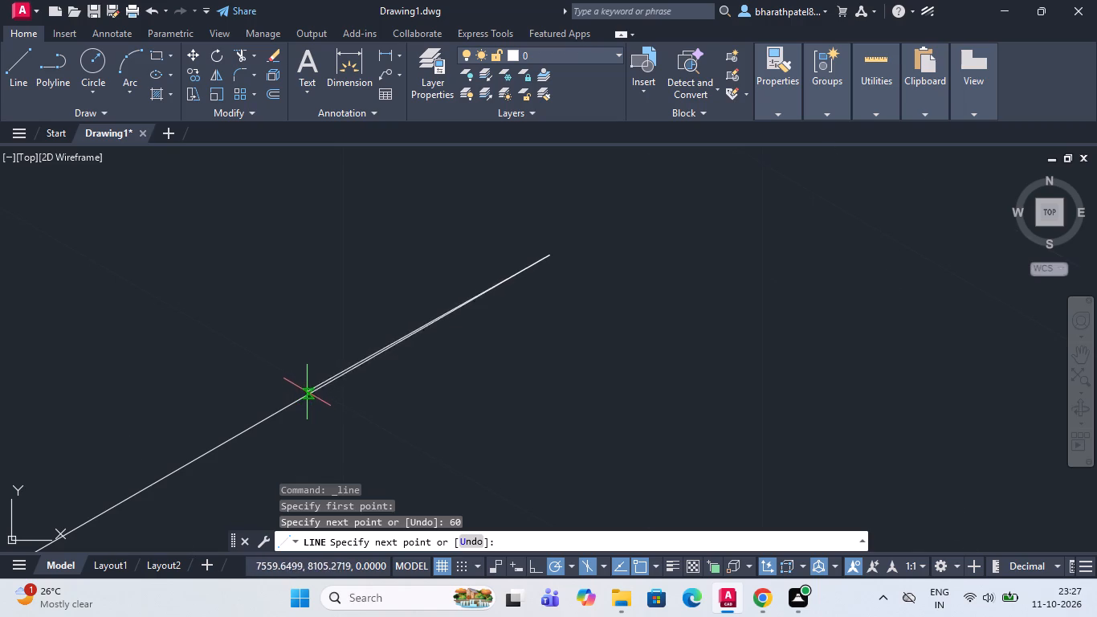
{"action": "scroll", "coordinate": [307, 392], "scroll_direction": "down", "scroll_amount": 5}
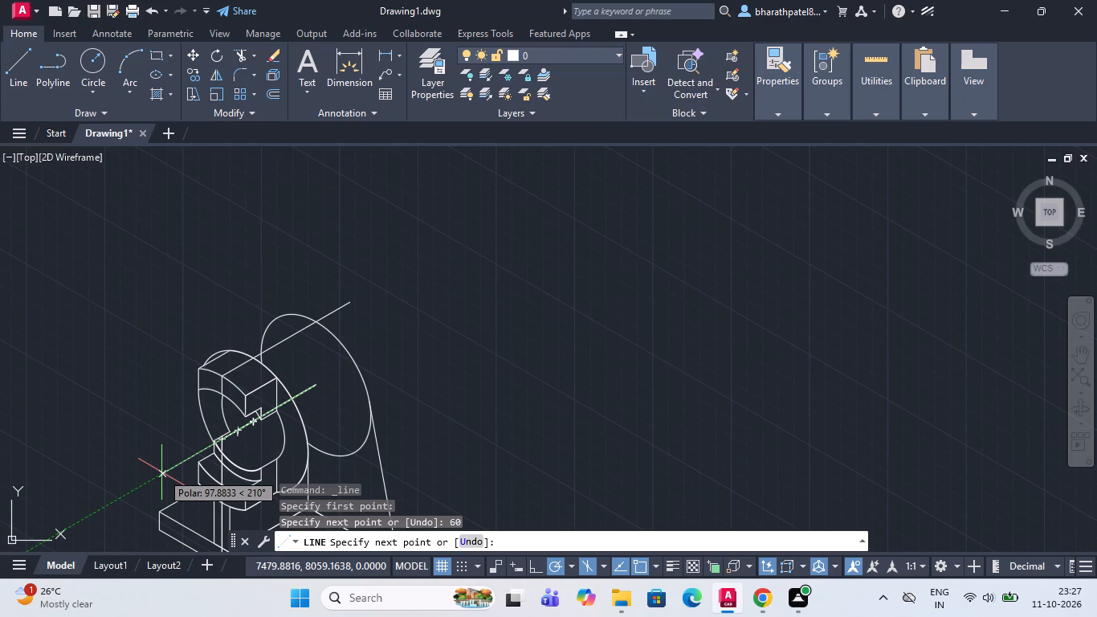
{"action": "type", "text": "60"}
{"action": "key", "text": "Return"}
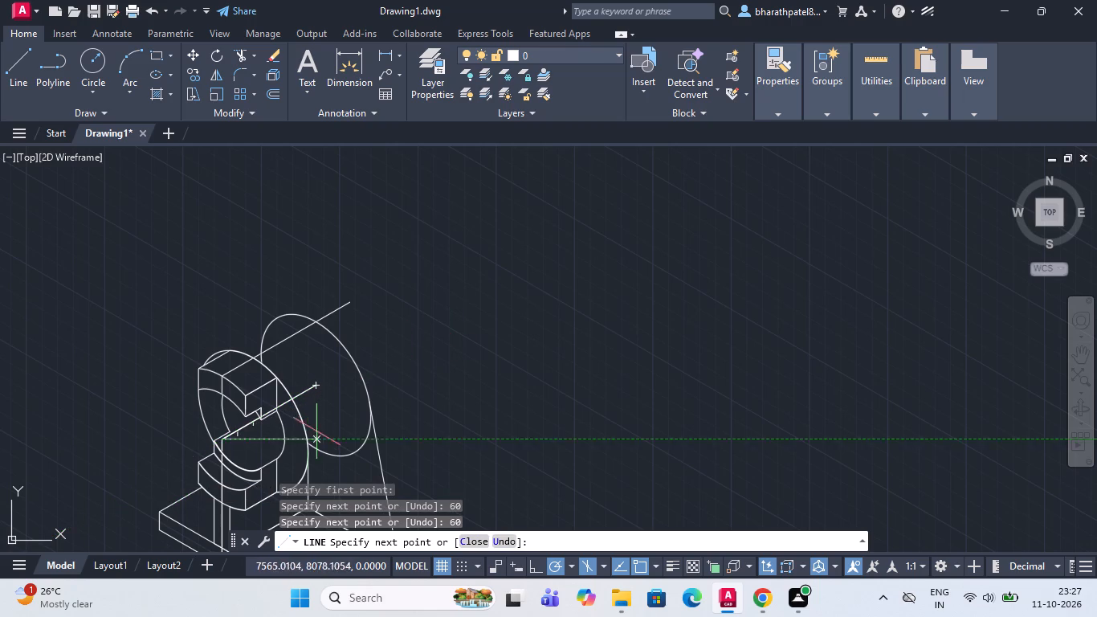
{"action": "key", "text": "Escape"}
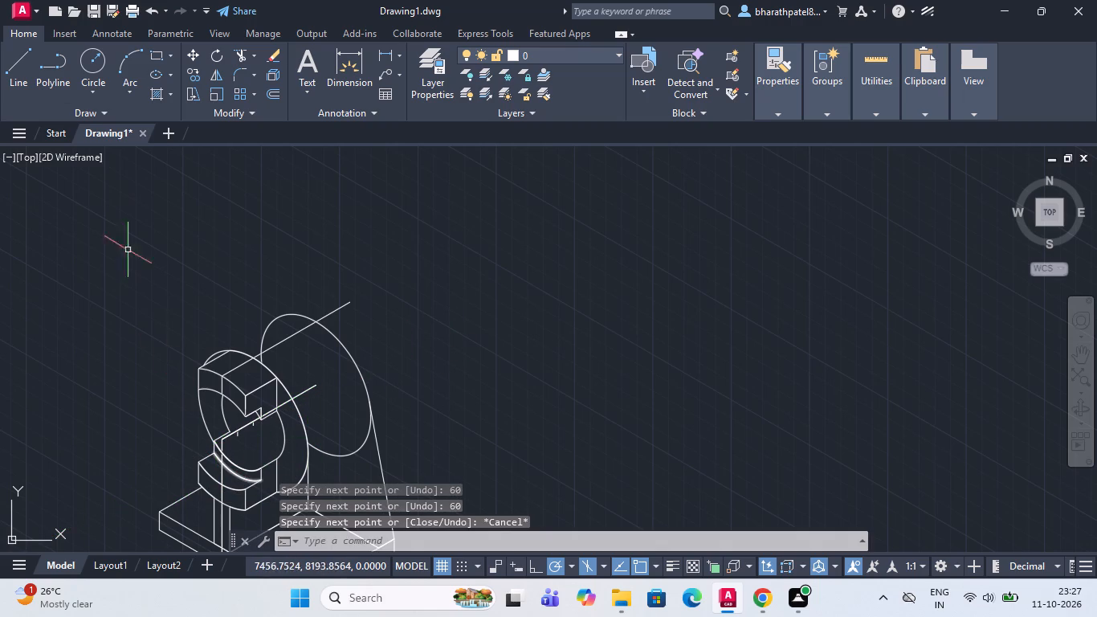
Draw a 10-unit line at 210° from the axis line's far end, followed by a short slanted tick marking that point.
{"action": "left_click", "coordinate": [14, 58]}
{"action": "scroll", "coordinate": [275, 449], "scroll_direction": "up", "scroll_amount": 3}
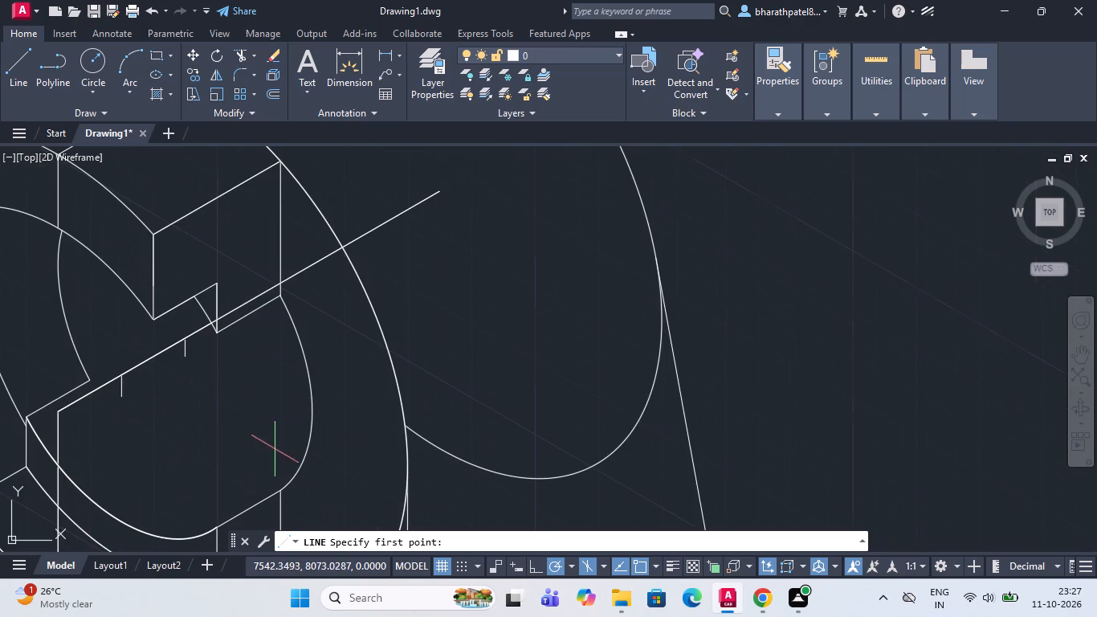
{"action": "left_click", "coordinate": [441, 191]}
{"action": "scroll", "coordinate": [439, 191], "scroll_direction": "down", "scroll_amount": 3}
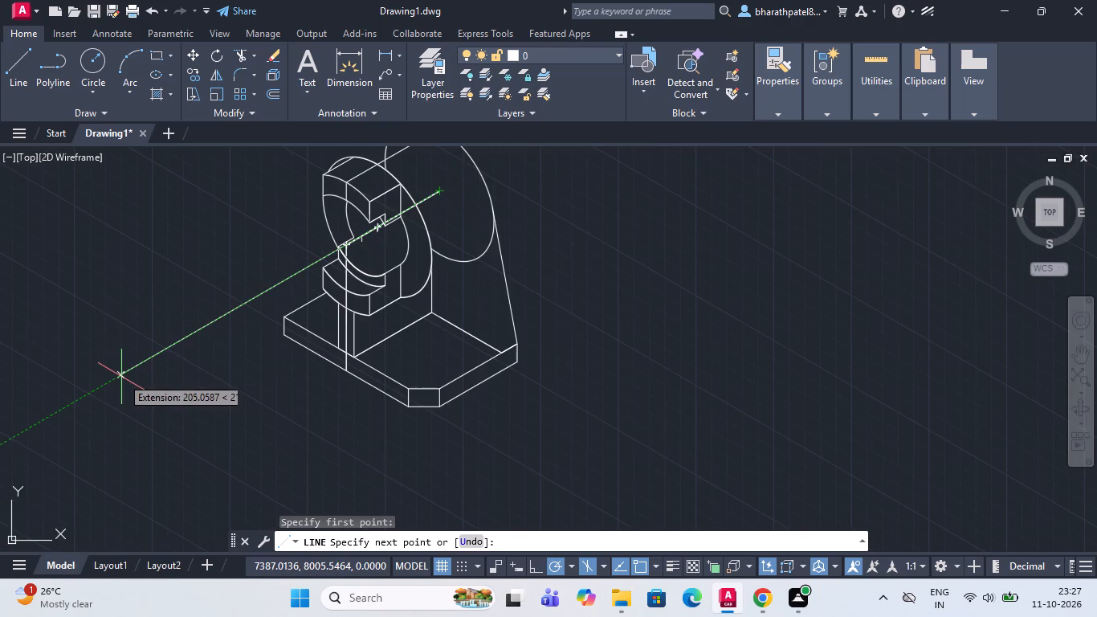
{"action": "type", "text": "10"}
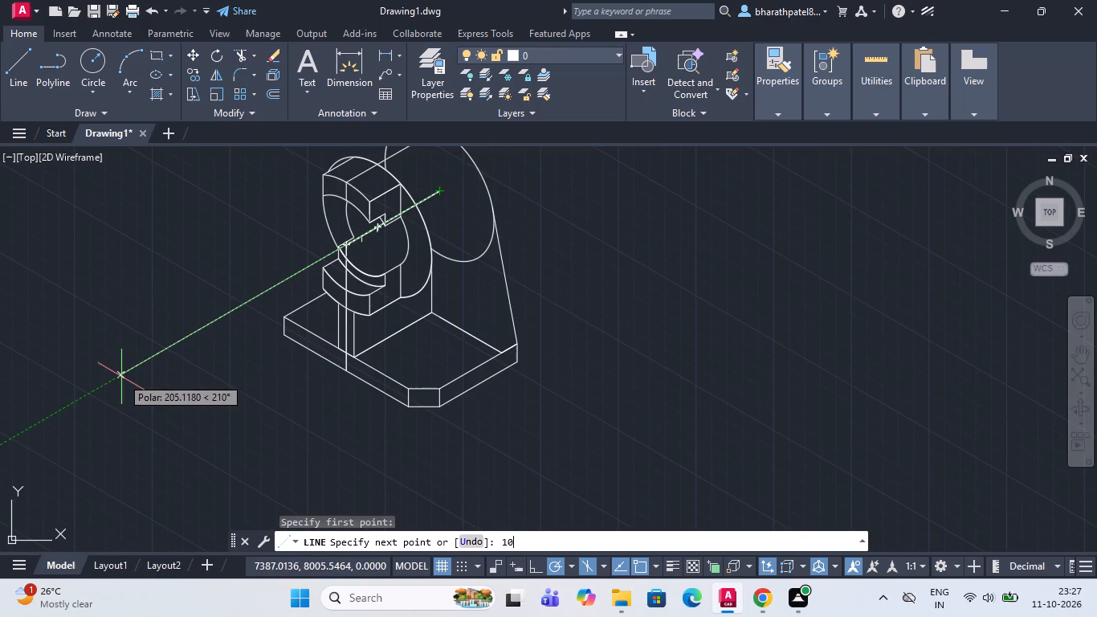
{"action": "key", "text": "Return"}
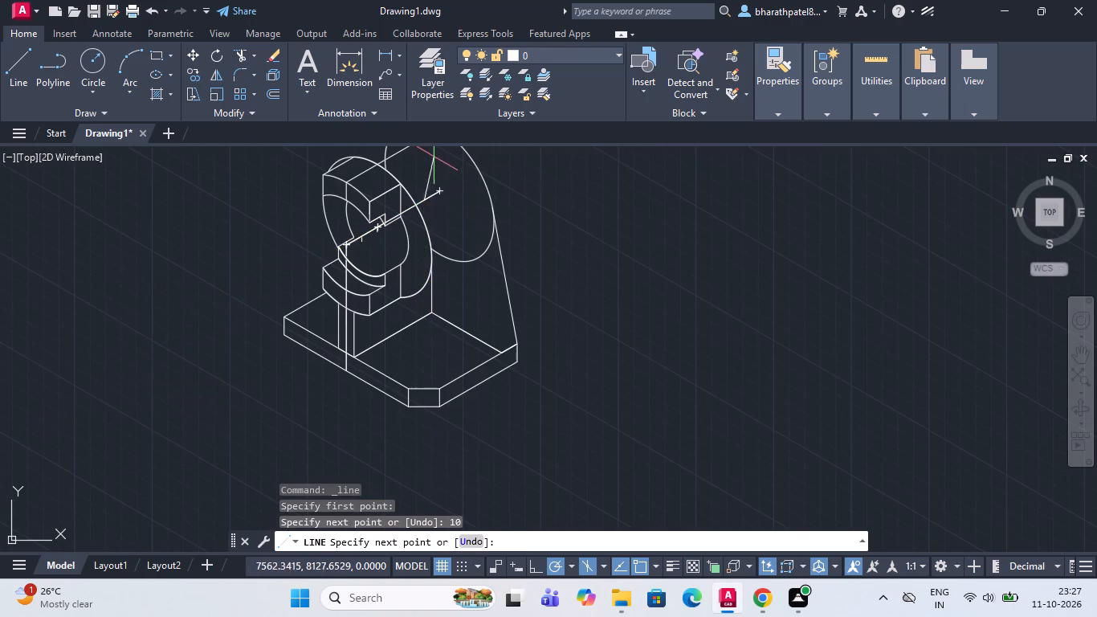
{"action": "scroll", "coordinate": [400, 261], "scroll_direction": "up", "scroll_amount": 2}
{"action": "scroll", "coordinate": [408, 244], "scroll_direction": "down", "scroll_amount": 3}
{"action": "scroll", "coordinate": [447, 201], "scroll_direction": "up", "scroll_amount": 3}
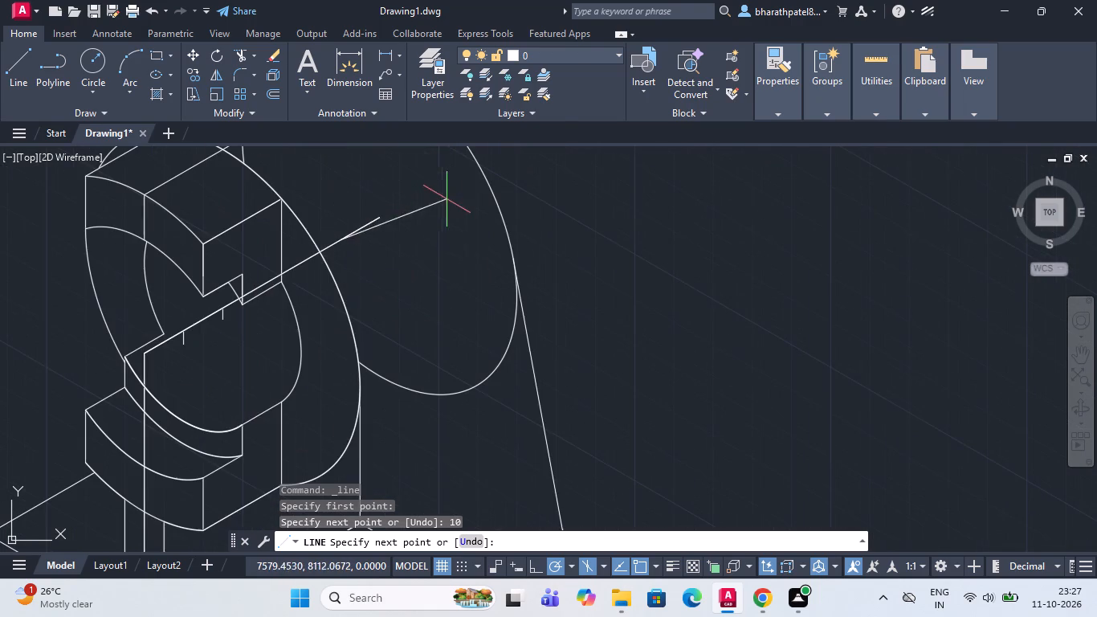
{"action": "scroll", "coordinate": [347, 235], "scroll_direction": "up", "scroll_amount": 3}
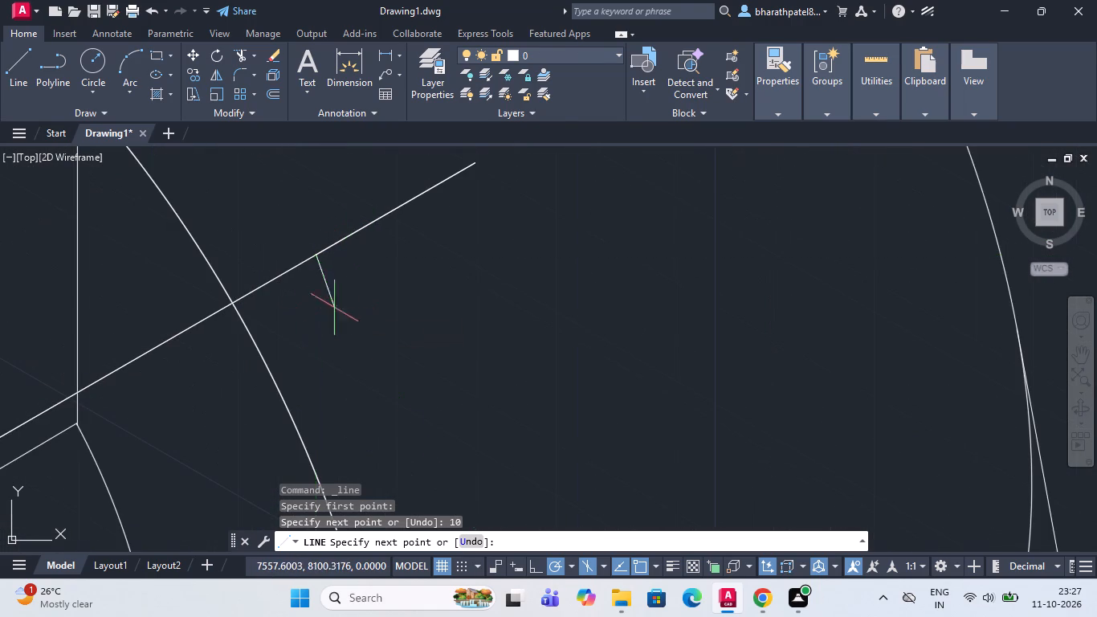
{"action": "left_click", "coordinate": [351, 301]}
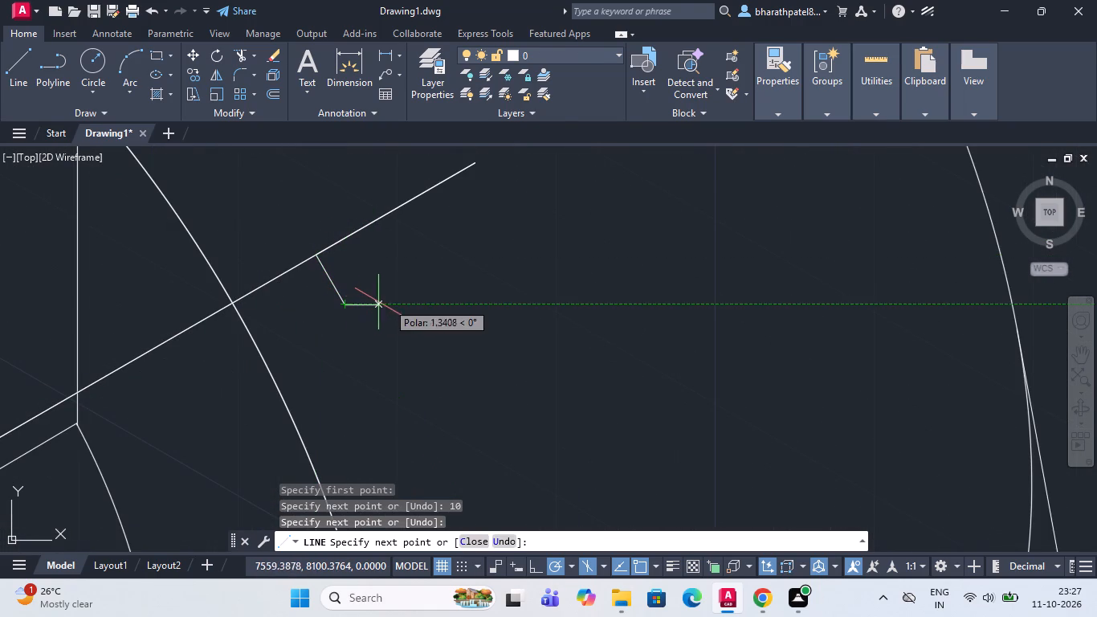
{"action": "key", "text": "Escape"}
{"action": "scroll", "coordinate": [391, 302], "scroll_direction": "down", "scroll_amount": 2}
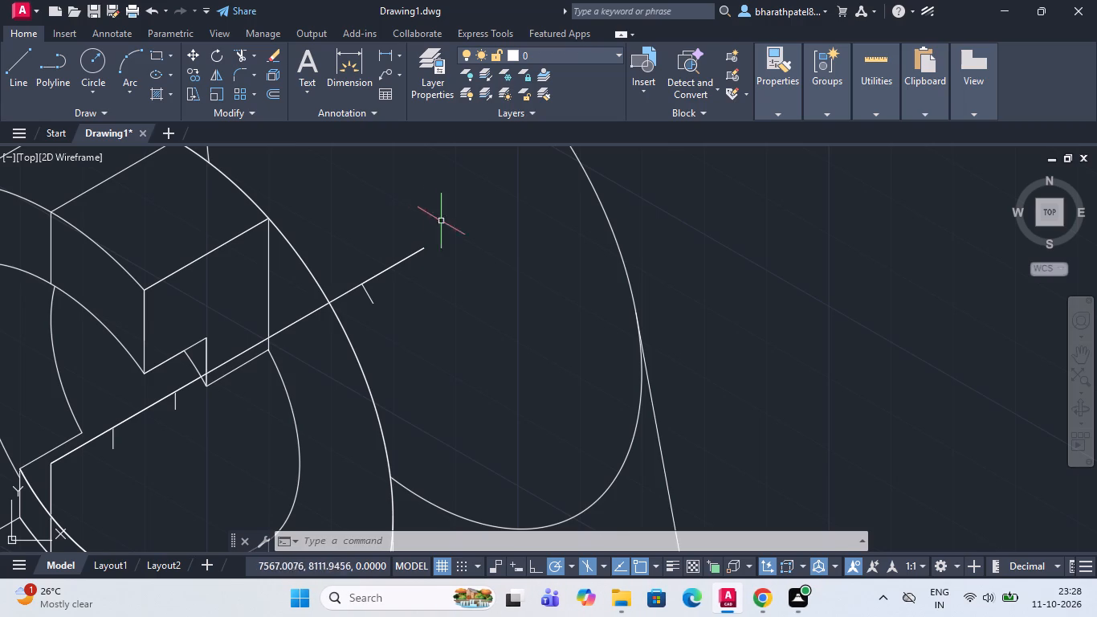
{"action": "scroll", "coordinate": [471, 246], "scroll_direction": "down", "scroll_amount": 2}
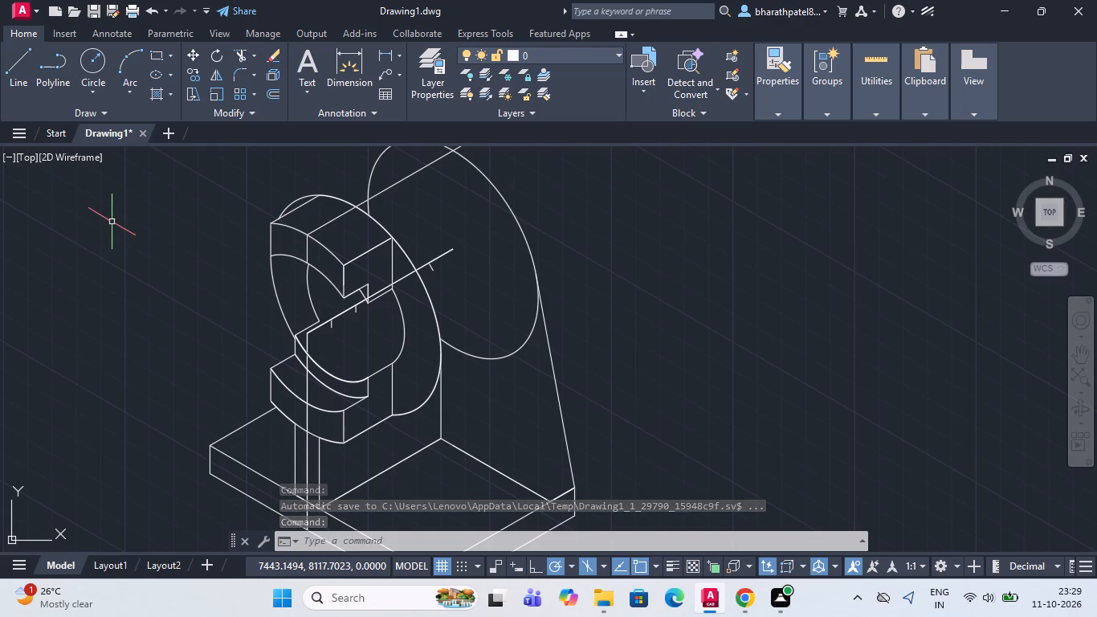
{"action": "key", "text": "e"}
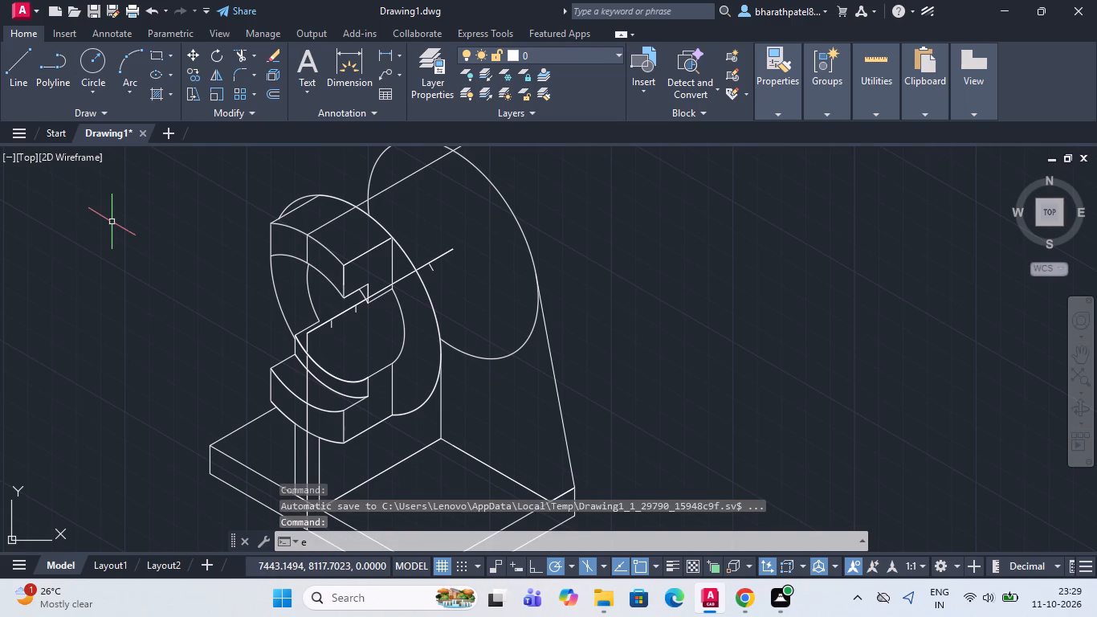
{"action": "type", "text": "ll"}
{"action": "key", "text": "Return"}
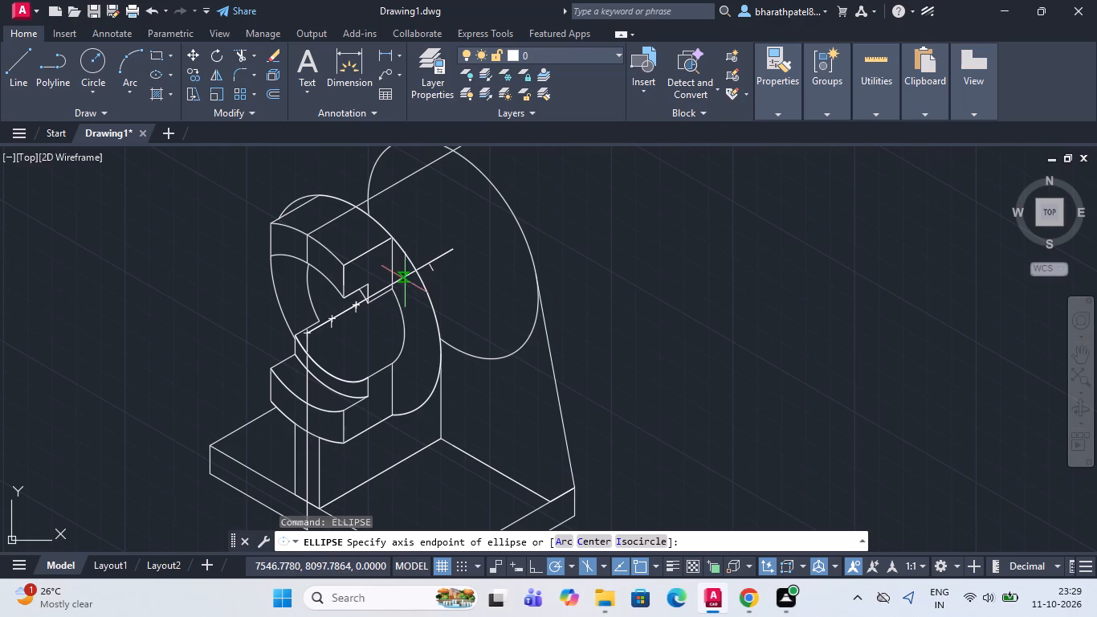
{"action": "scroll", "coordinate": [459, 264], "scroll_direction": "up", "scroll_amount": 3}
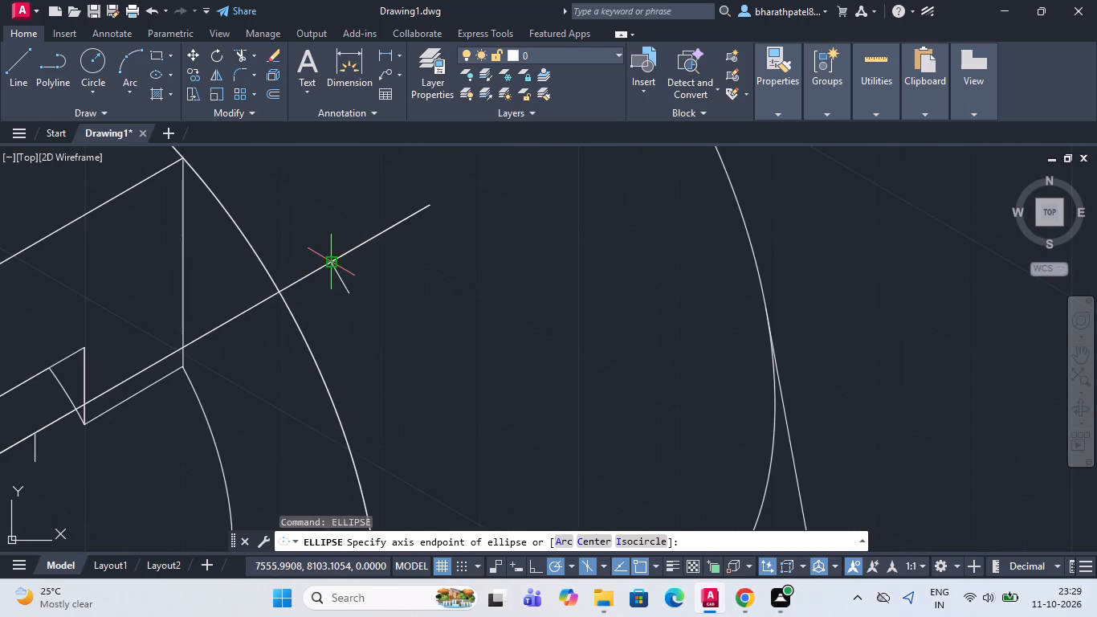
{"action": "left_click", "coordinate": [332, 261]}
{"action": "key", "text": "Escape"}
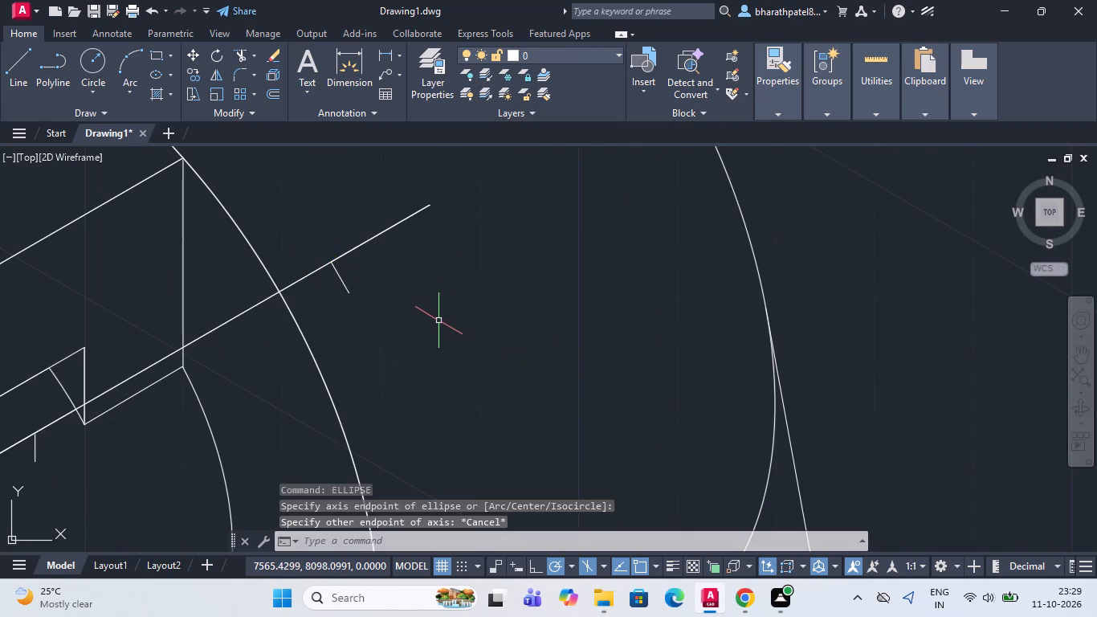
Draw an isocircle centred on the tick mark 10 units back from the axis line's far end.
{"action": "type", "text": "ell"}
{"action": "key", "text": "Return"}
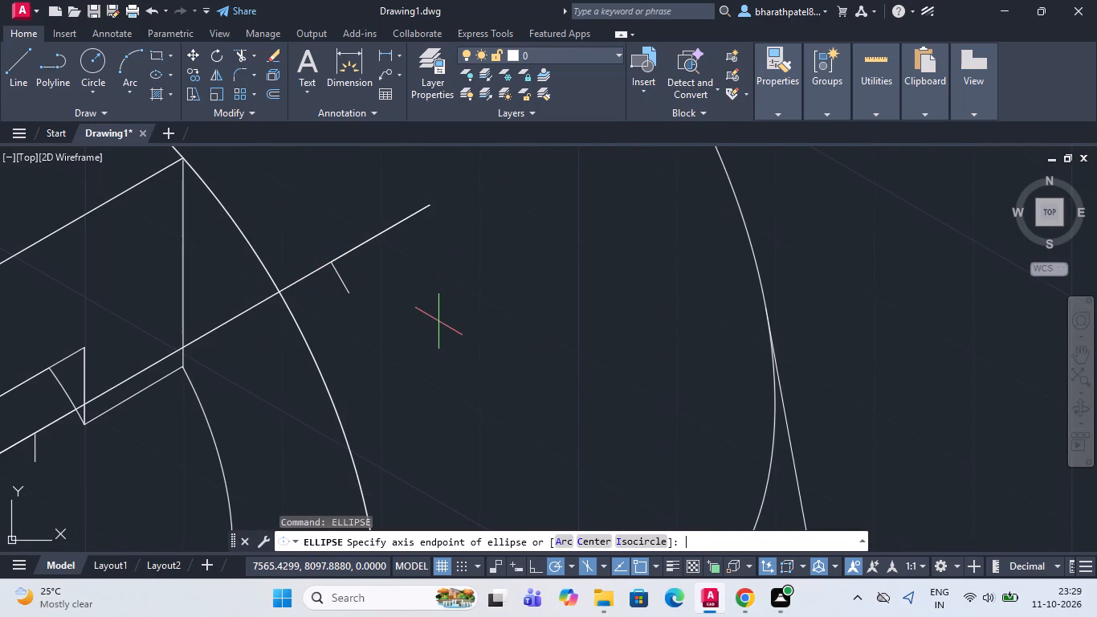
{"action": "left_click", "coordinate": [627, 543]}
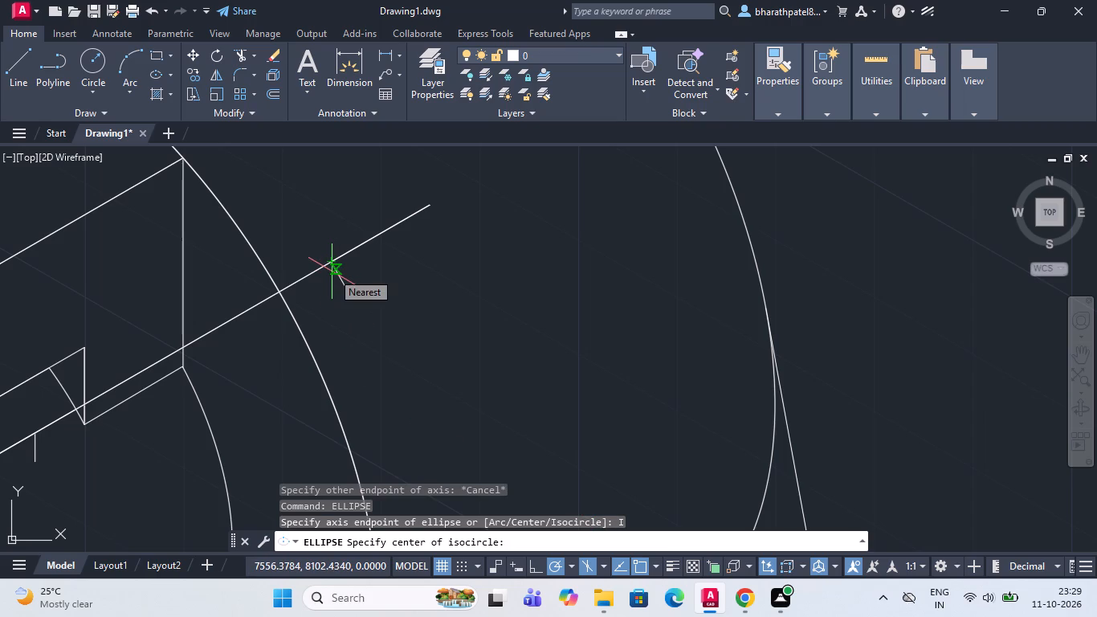
{"action": "left_click_drag", "start_coordinate": [335, 264], "coordinate": [336, 266]}
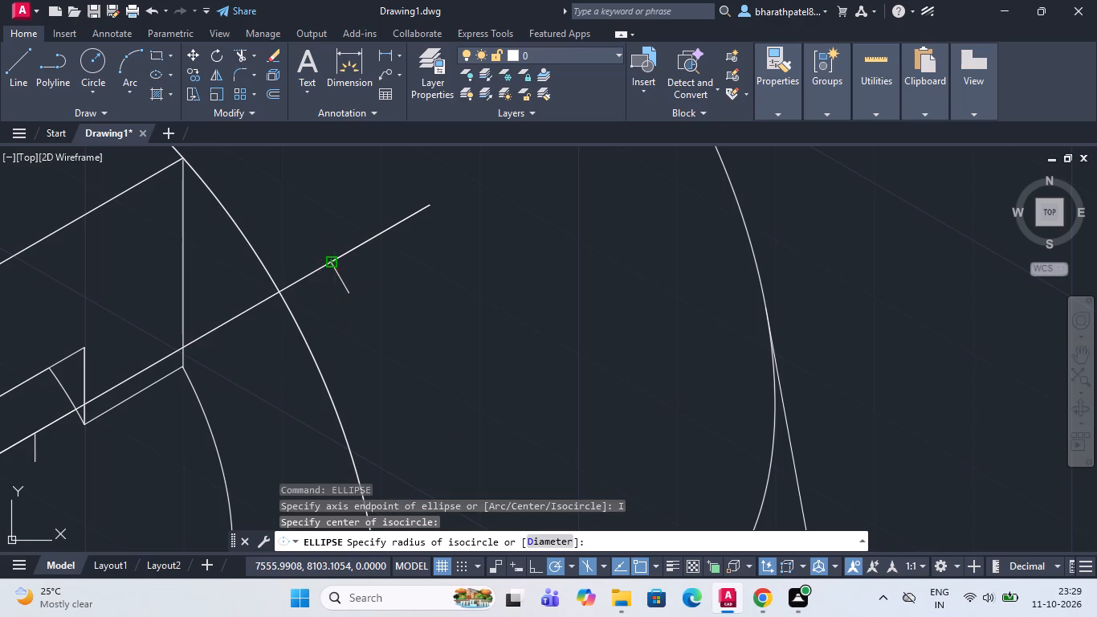
{"action": "left_click_drag", "start_coordinate": [336, 266], "coordinate": [356, 276]}
{"action": "scroll", "coordinate": [427, 303], "scroll_direction": "down", "scroll_amount": 3}
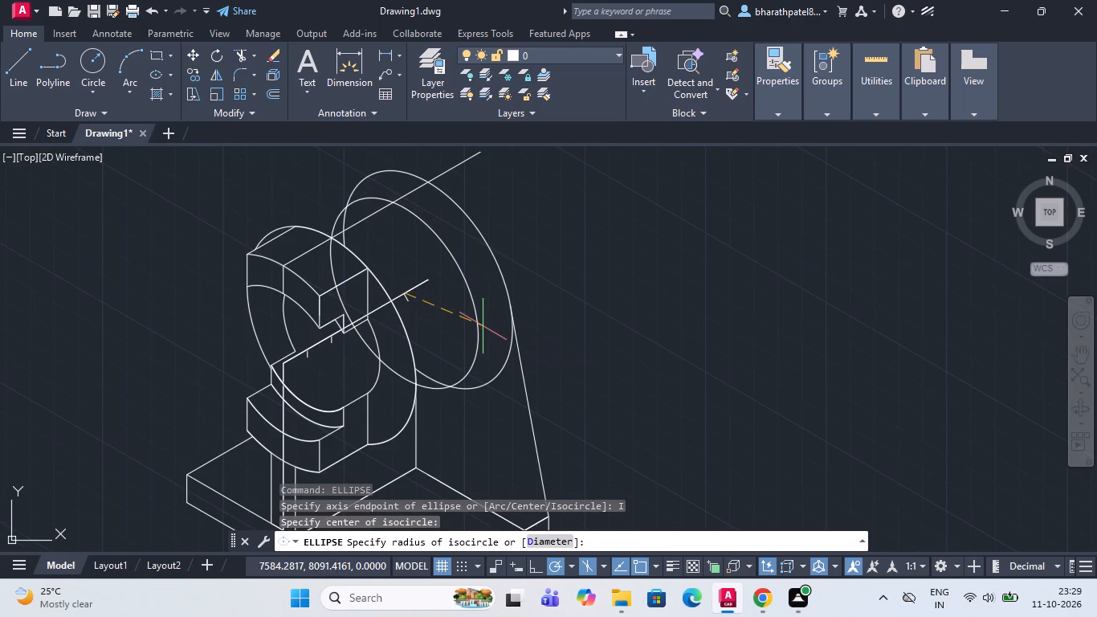
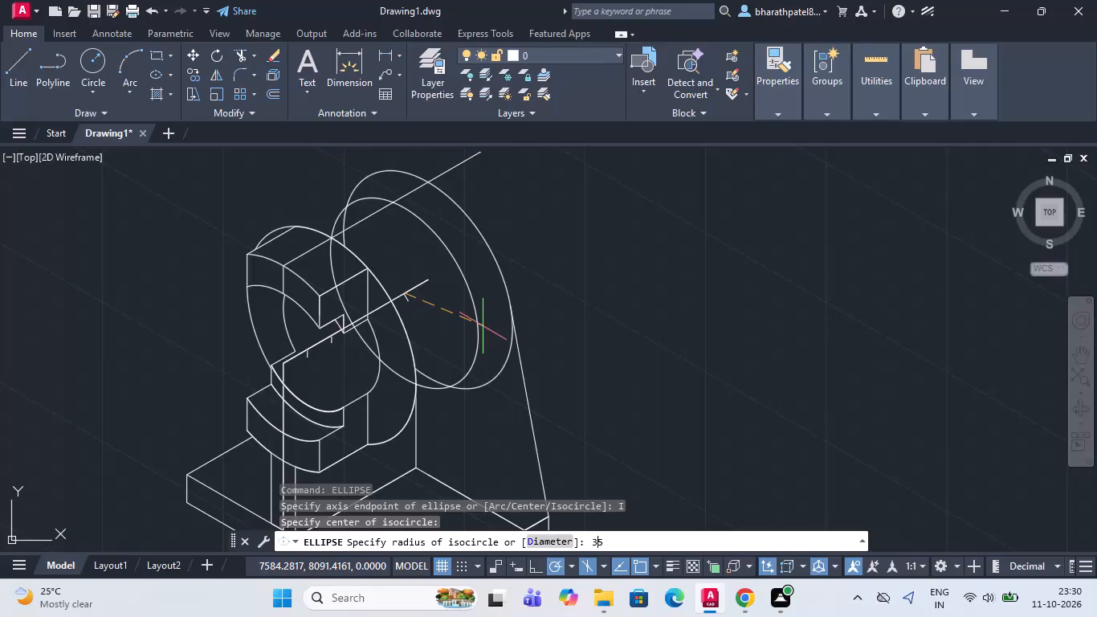
Give the isocircle at the 10-unit tick mark a radius of 35.
{"action": "key", "text": "Return"}
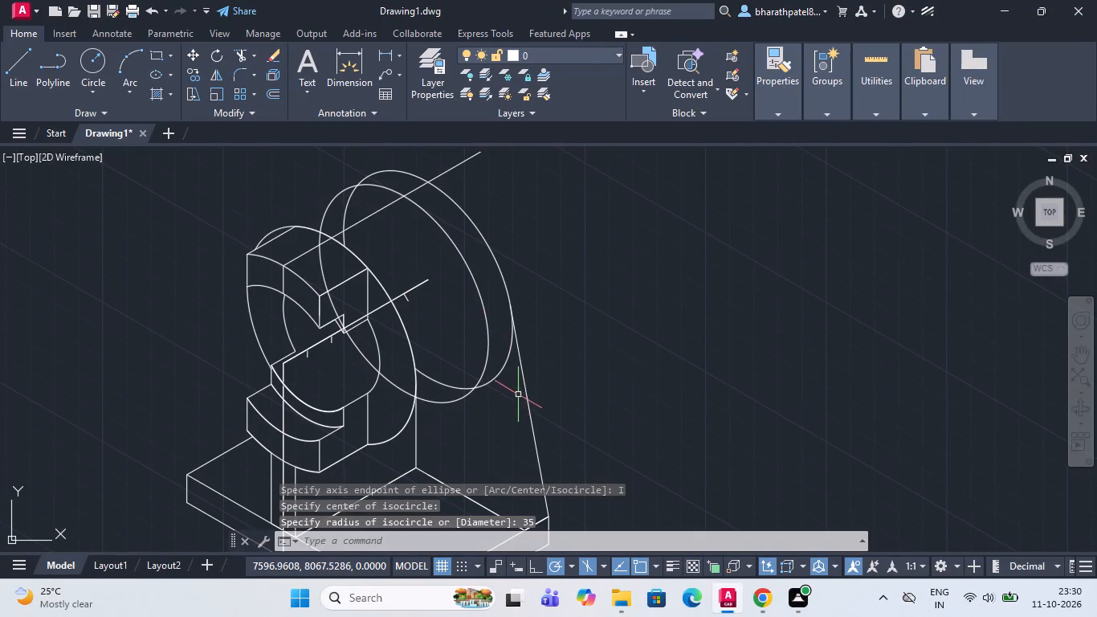
Draw a 10-unit line at 210° from the base plate's rear top corner, continuing with a line tangent to the new radius-35 isocircle.
{"action": "scroll", "coordinate": [520, 381], "scroll_direction": "down", "scroll_amount": 2}
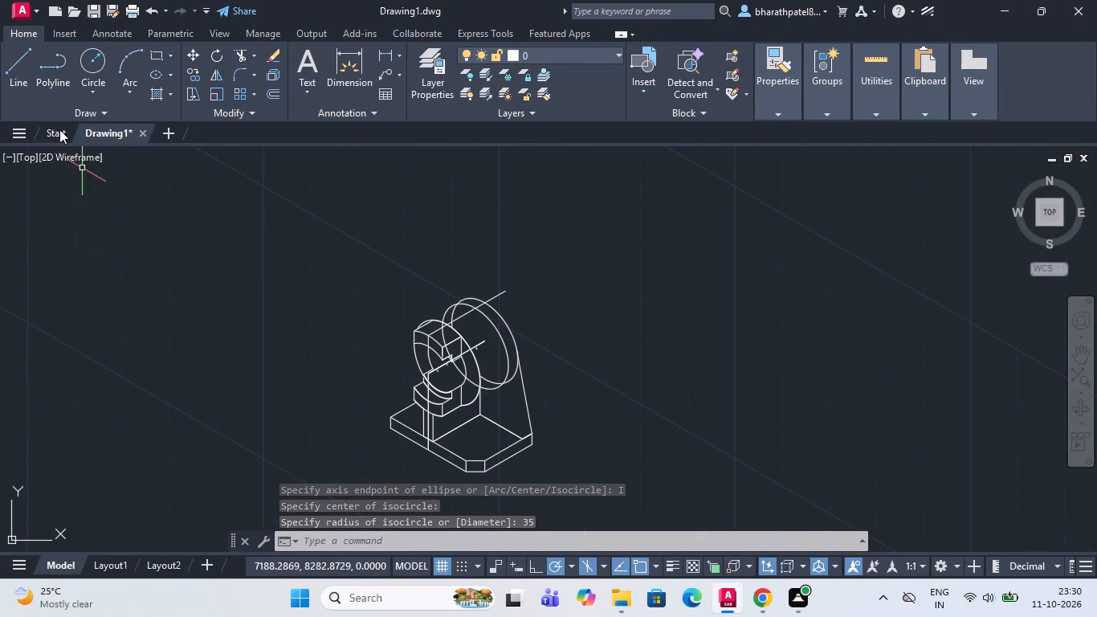
{"action": "left_click", "coordinate": [10, 64]}
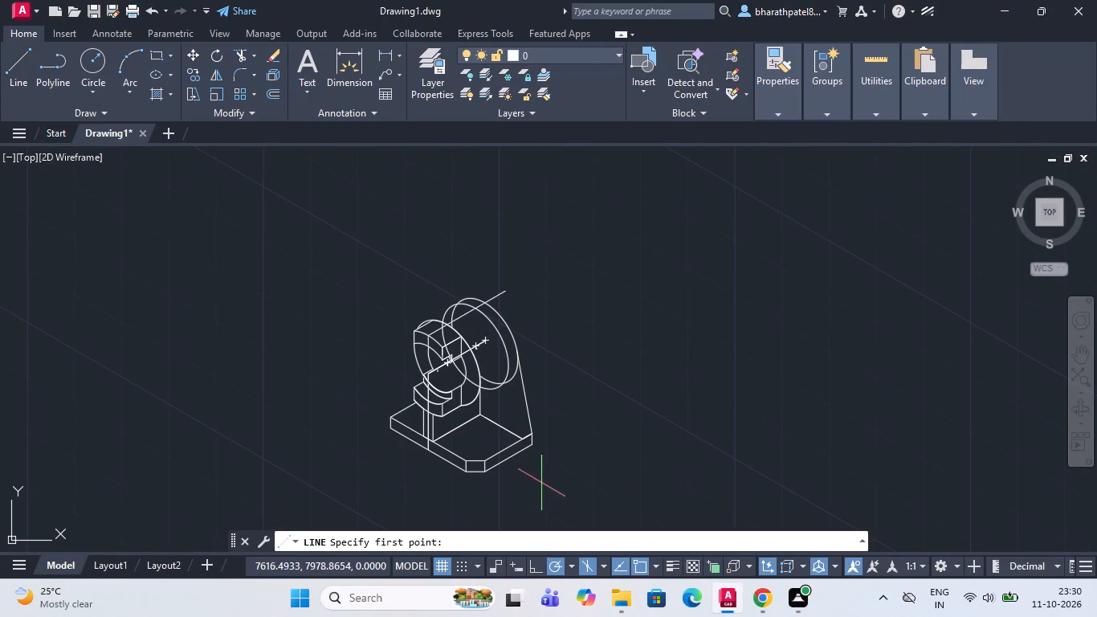
{"action": "scroll", "coordinate": [536, 464], "scroll_direction": "up", "scroll_amount": 2}
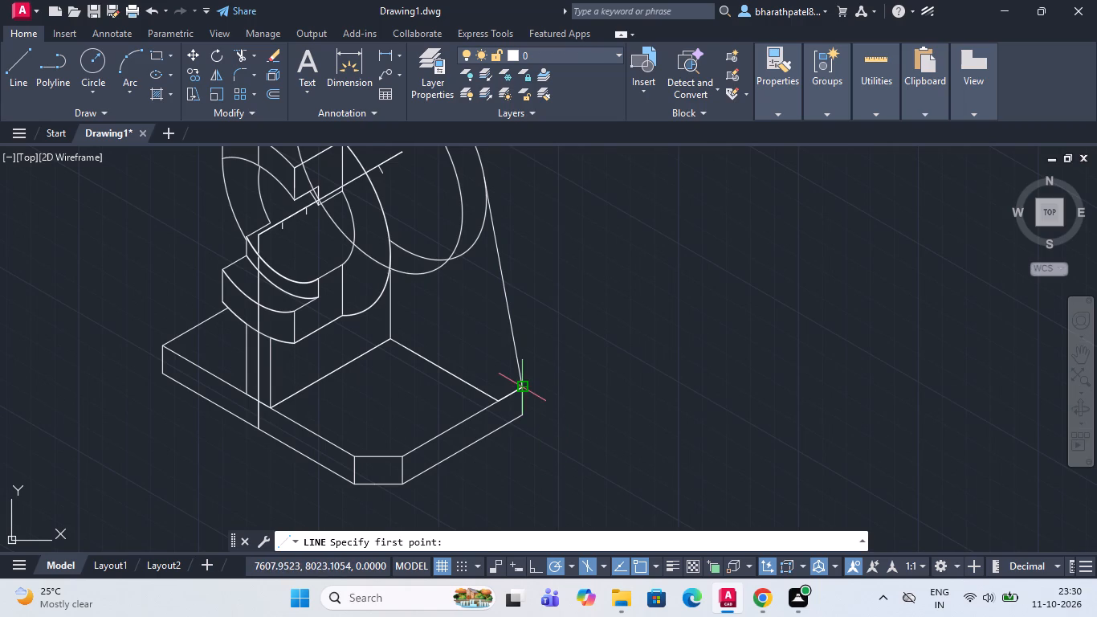
{"action": "left_click", "coordinate": [521, 385]}
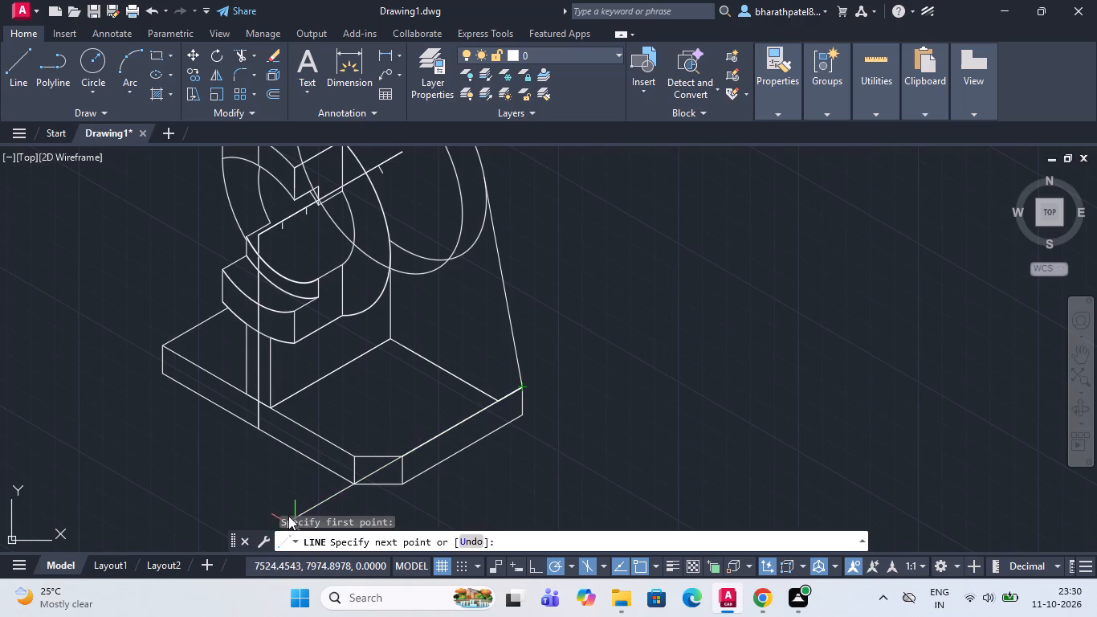
{"action": "key", "text": "1"}
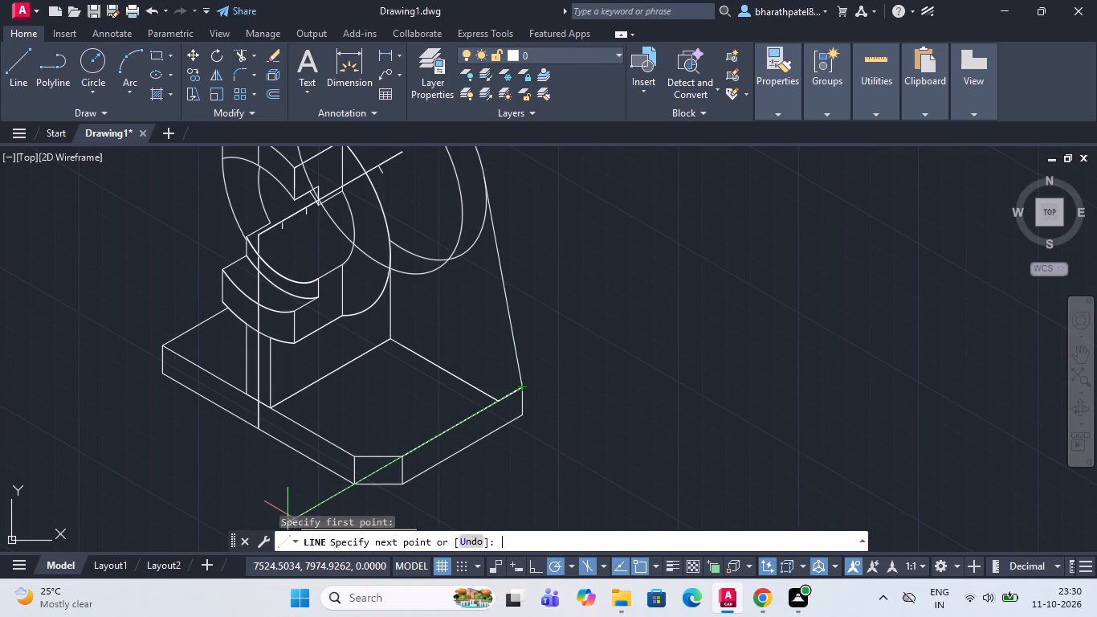
{"action": "key", "text": "0"}
{"action": "key", "text": "Return"}
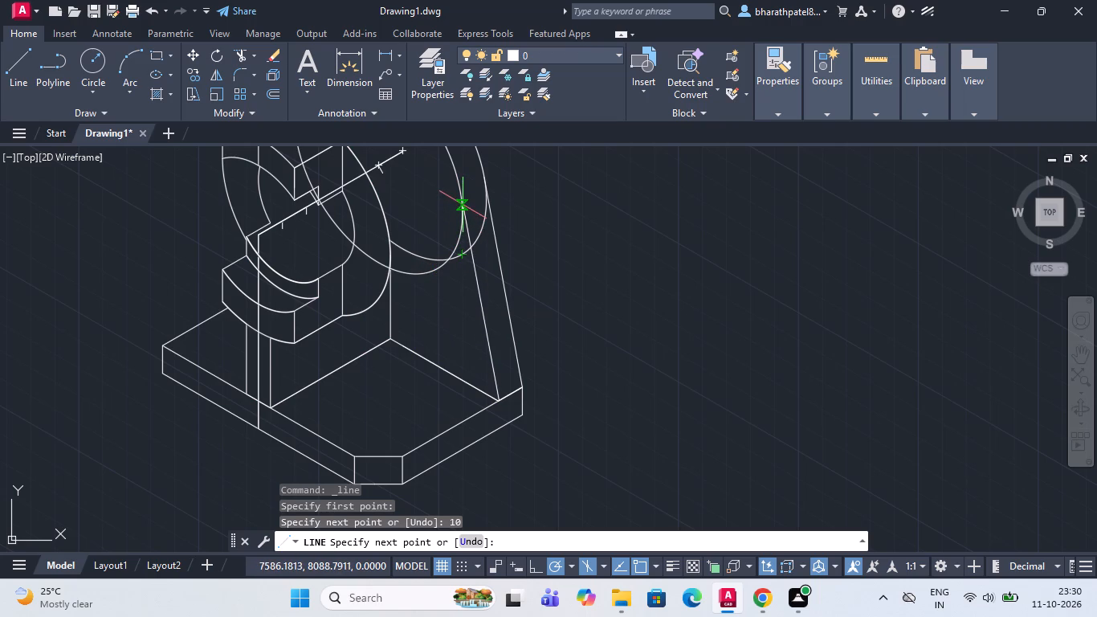
{"action": "type", "text": "ta"}
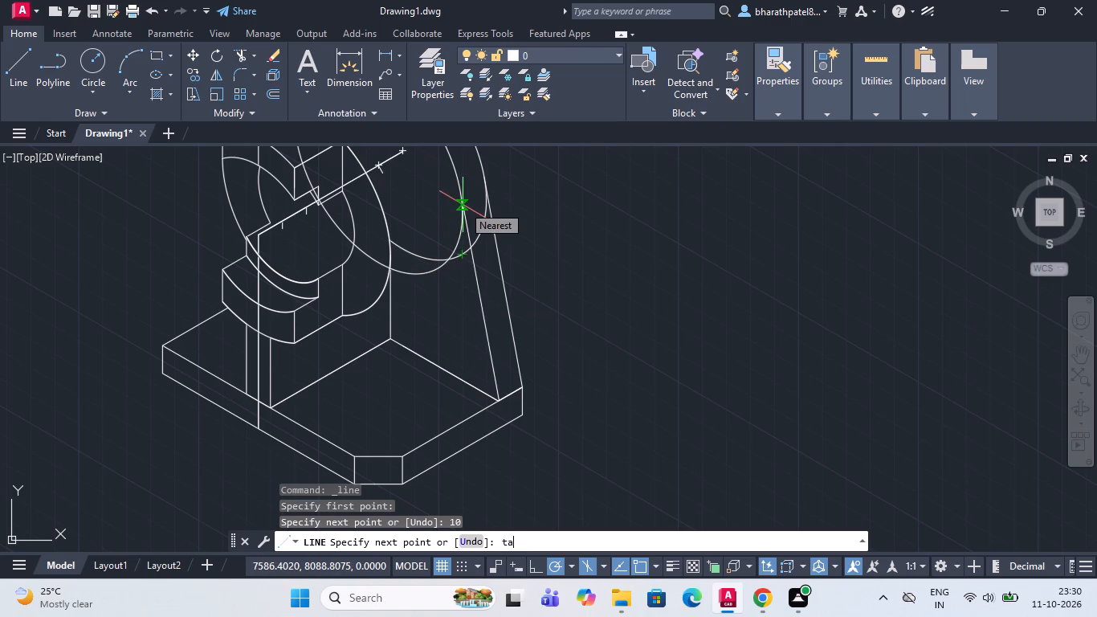
{"action": "key", "text": "n"}
{"action": "key", "text": "Return"}
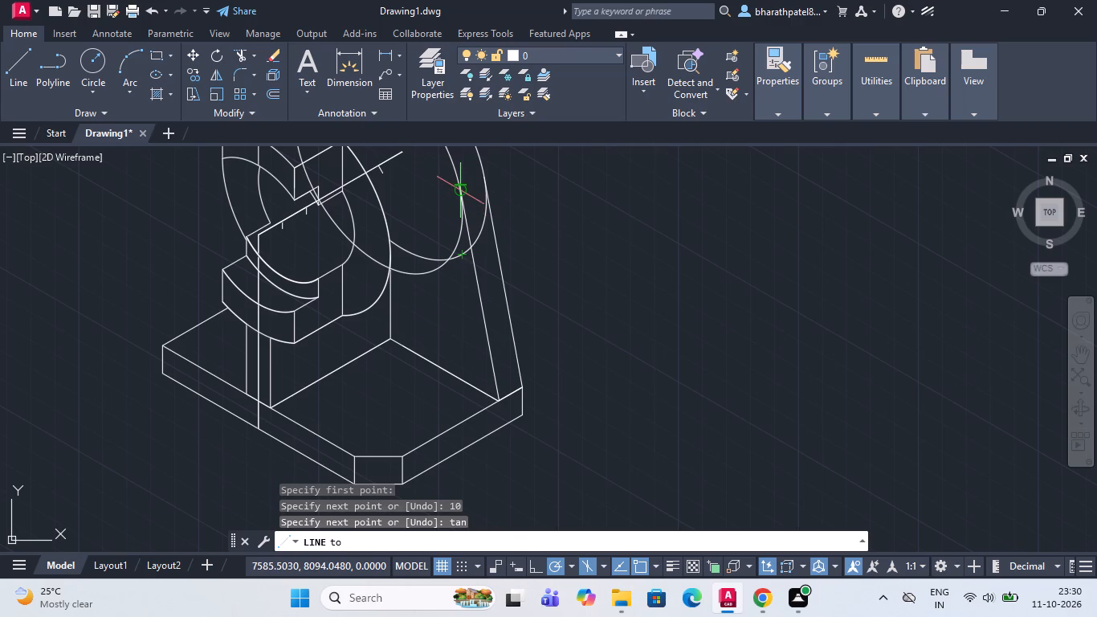
{"action": "left_click", "coordinate": [461, 193]}
{"action": "key", "text": "Escape"}
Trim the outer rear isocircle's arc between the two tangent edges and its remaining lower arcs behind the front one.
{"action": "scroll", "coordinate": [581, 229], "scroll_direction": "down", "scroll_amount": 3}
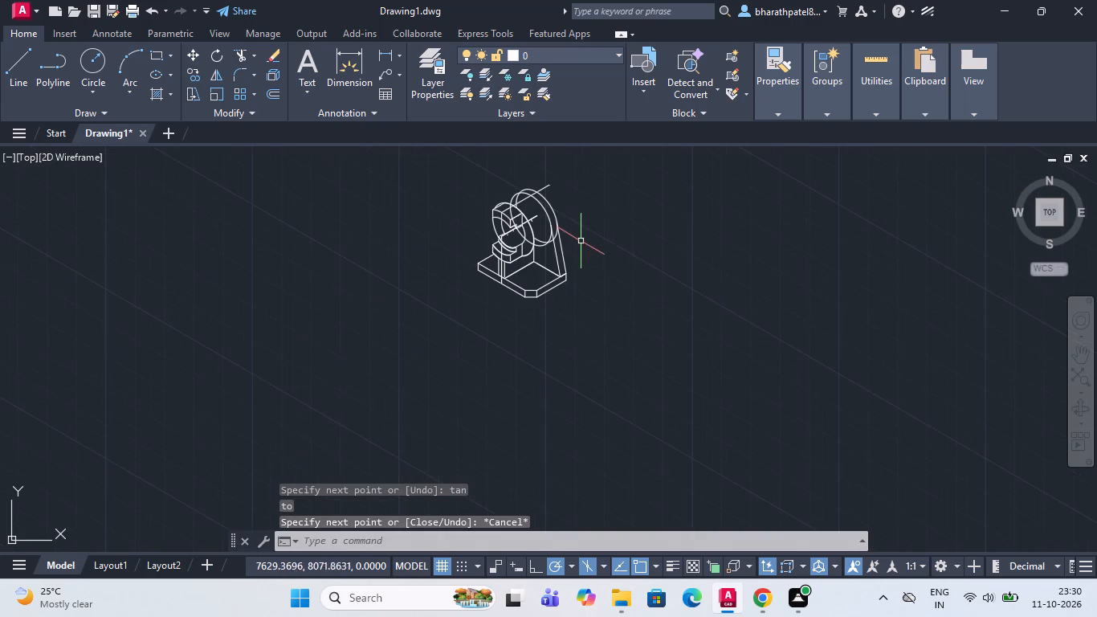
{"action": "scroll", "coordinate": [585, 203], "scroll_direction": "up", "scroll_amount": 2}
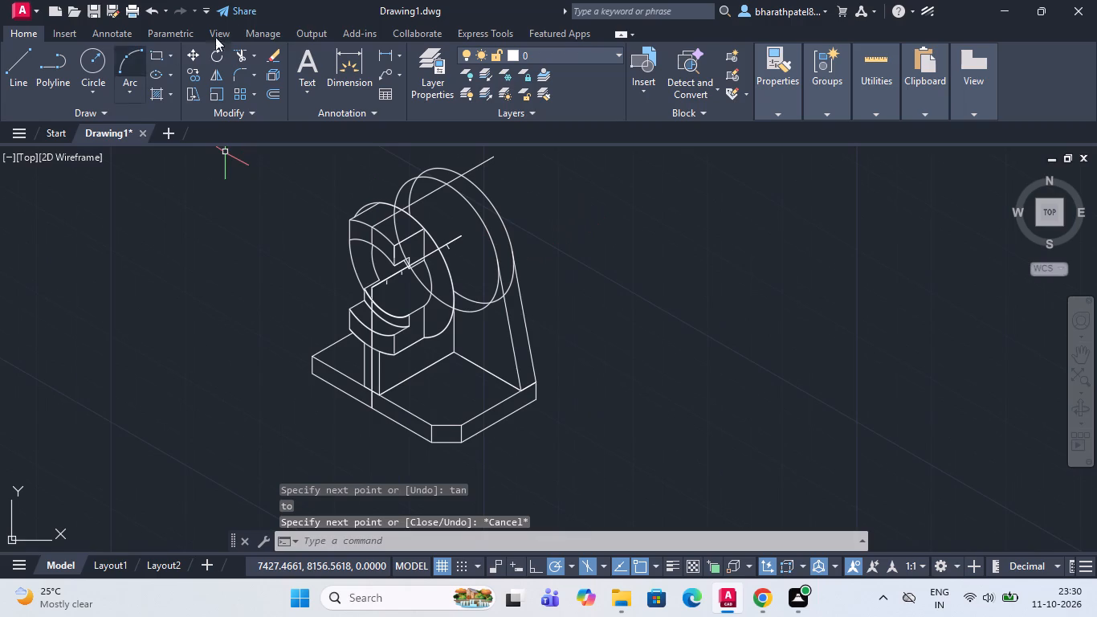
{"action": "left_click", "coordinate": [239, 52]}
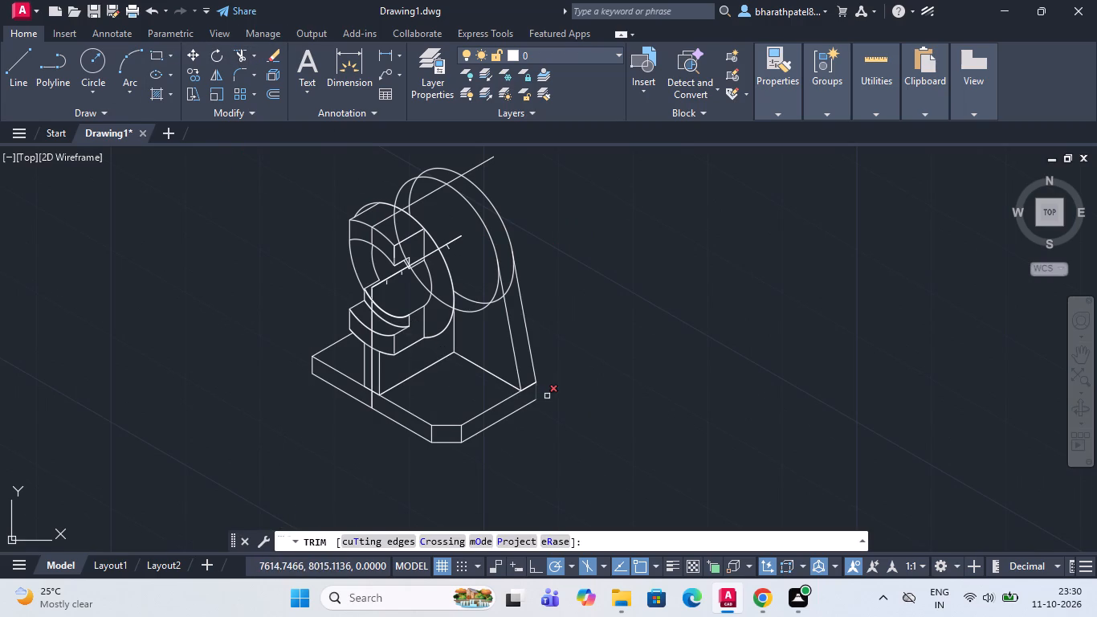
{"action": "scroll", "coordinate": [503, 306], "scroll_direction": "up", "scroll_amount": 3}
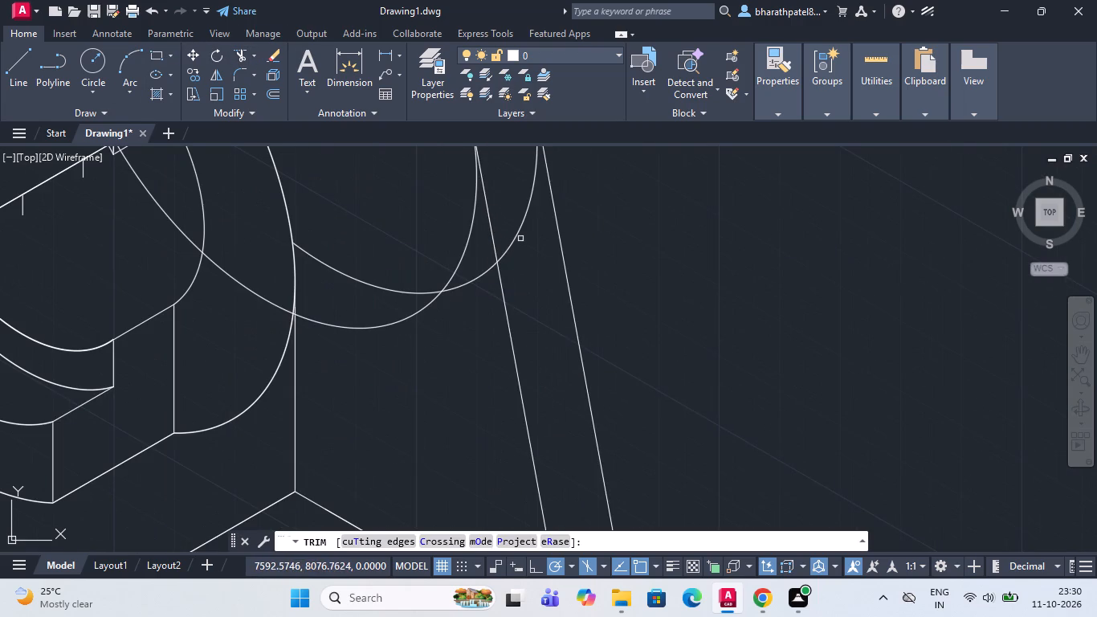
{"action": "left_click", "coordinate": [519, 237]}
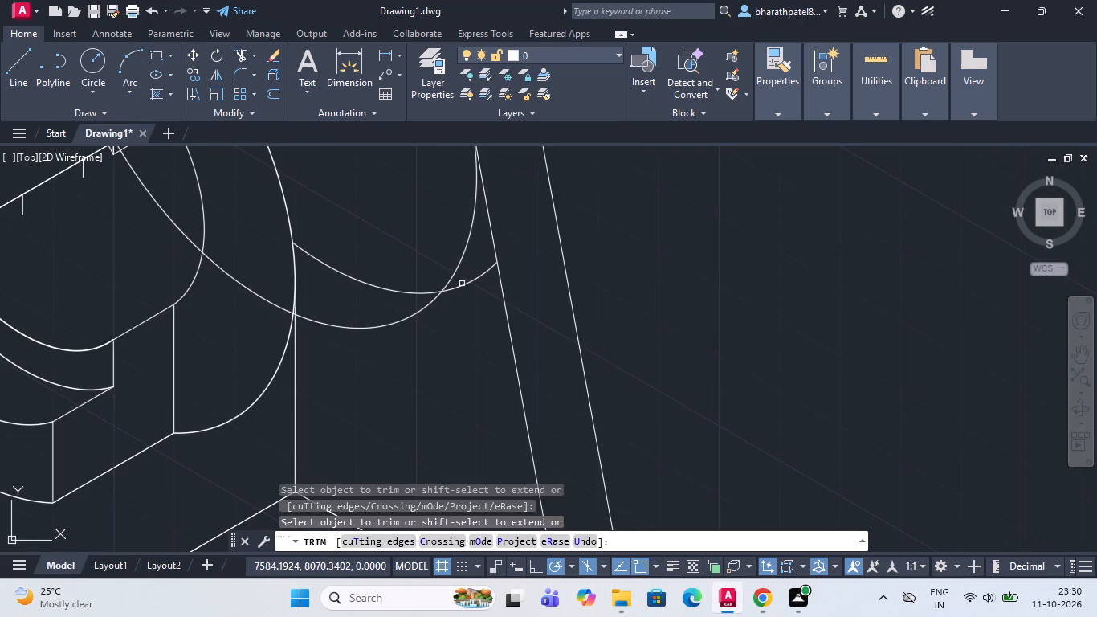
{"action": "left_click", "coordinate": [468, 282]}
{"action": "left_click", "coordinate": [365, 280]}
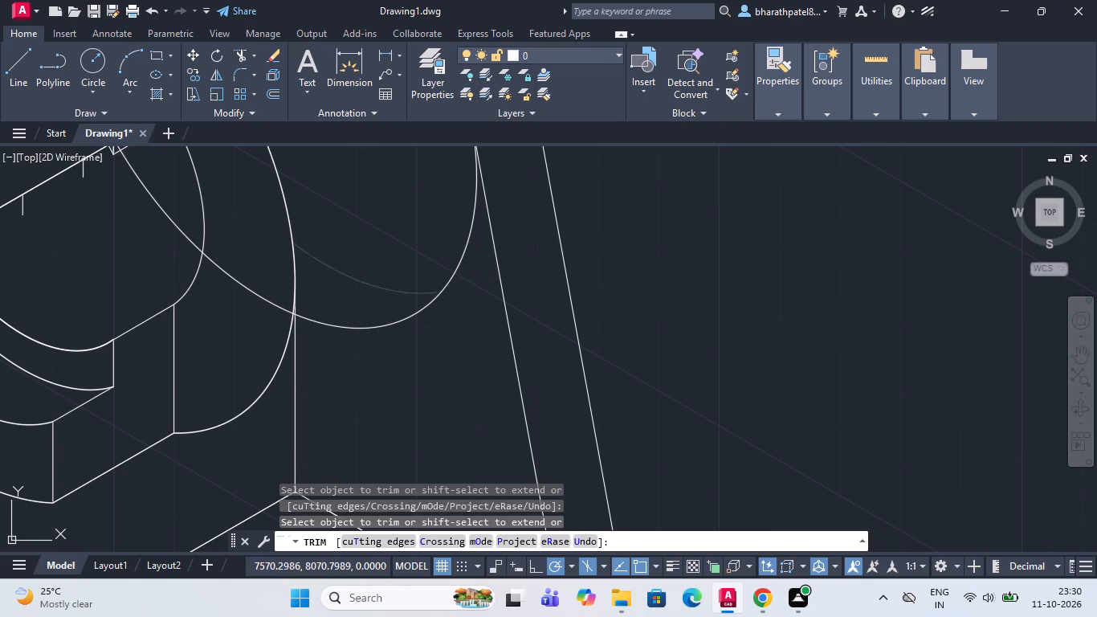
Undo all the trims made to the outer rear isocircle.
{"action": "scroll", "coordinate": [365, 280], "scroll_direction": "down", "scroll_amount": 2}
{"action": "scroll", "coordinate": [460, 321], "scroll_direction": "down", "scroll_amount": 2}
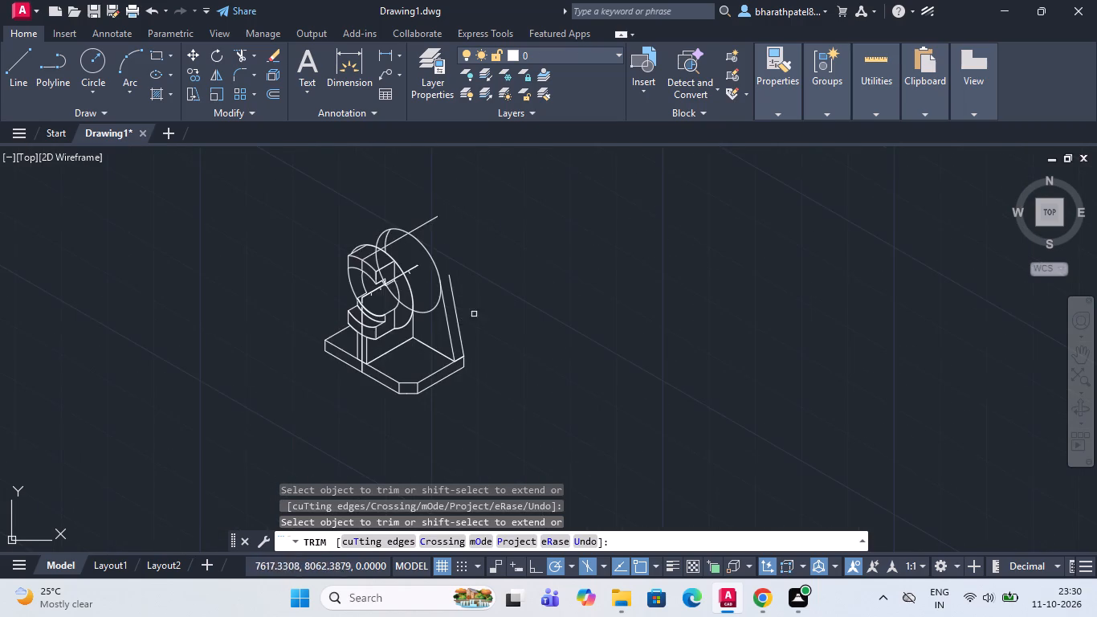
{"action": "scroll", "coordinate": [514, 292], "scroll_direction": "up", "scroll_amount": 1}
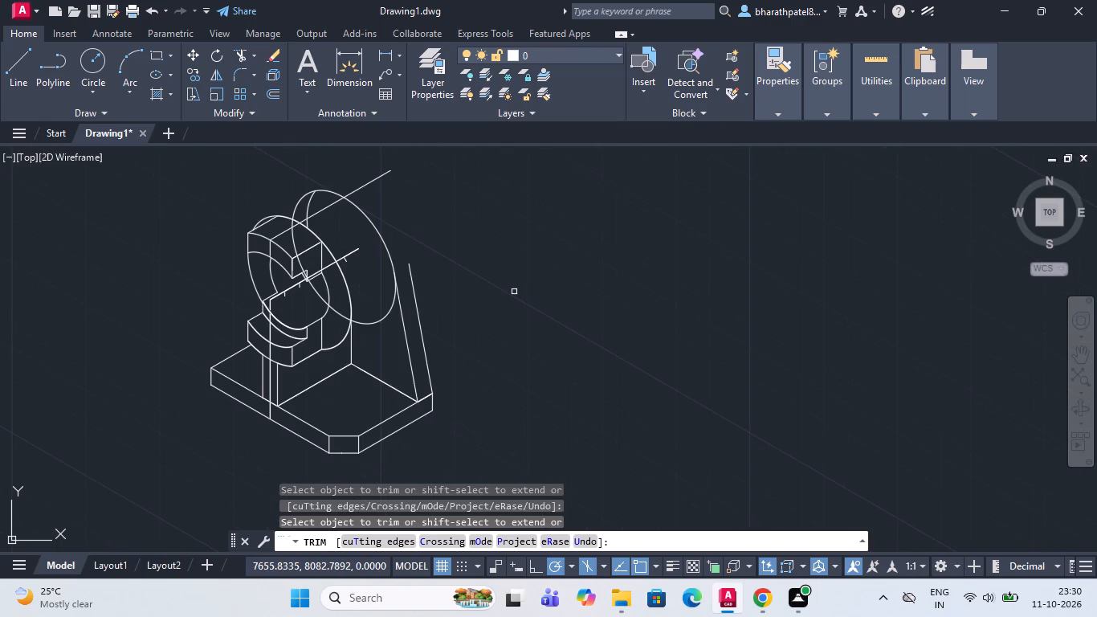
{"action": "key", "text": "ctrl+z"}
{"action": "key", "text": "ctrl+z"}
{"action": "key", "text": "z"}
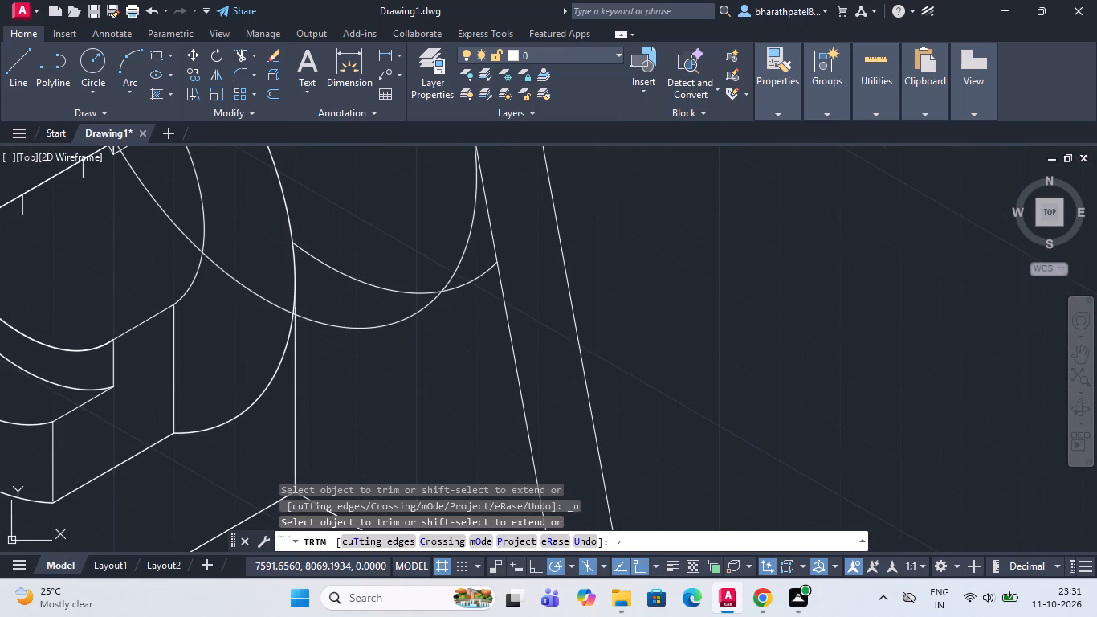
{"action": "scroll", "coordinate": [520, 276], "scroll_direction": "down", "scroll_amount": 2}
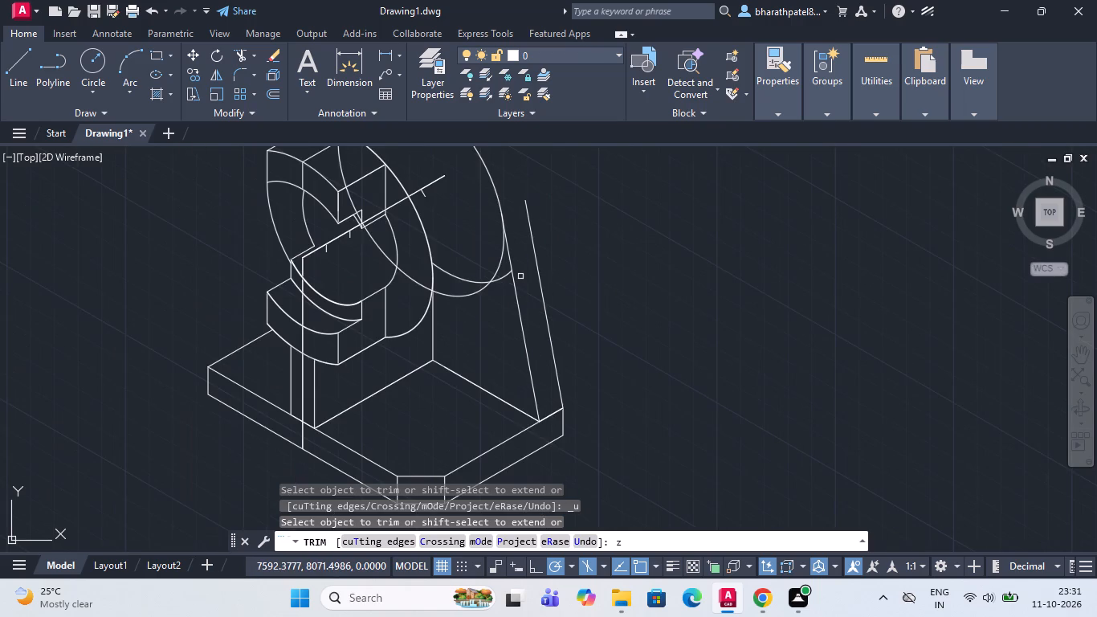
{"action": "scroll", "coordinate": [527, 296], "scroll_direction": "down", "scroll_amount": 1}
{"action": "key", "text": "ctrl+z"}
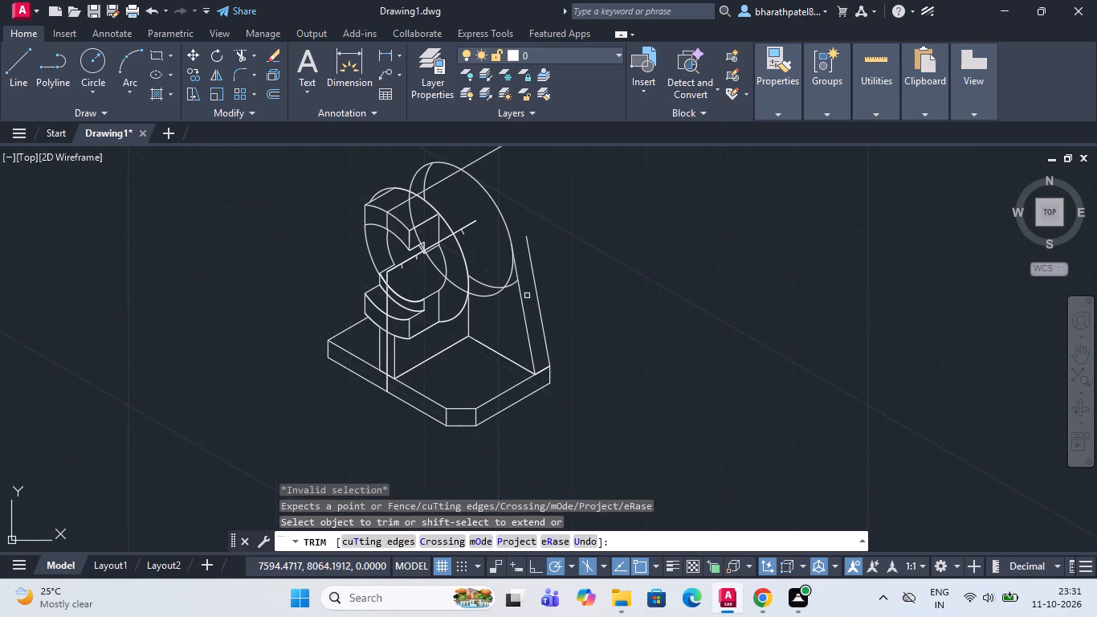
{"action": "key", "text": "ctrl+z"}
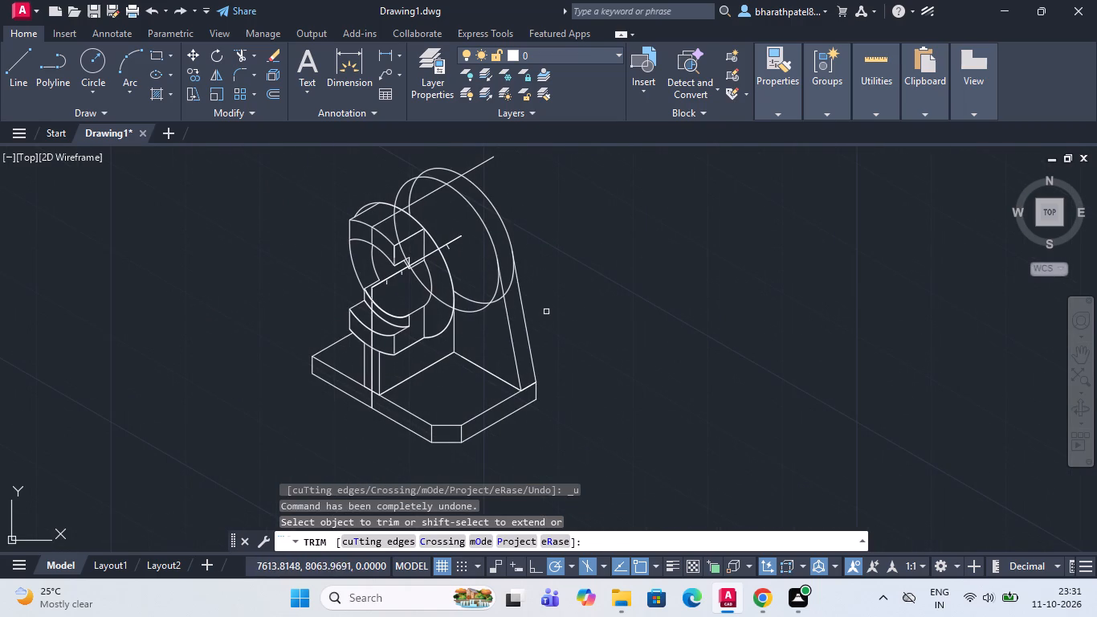
Trim the outer rear isocircle's lower arcs around the tangent edges and its short leftover arc just above the notched block.
{"action": "scroll", "coordinate": [503, 288], "scroll_direction": "up", "scroll_amount": 3}
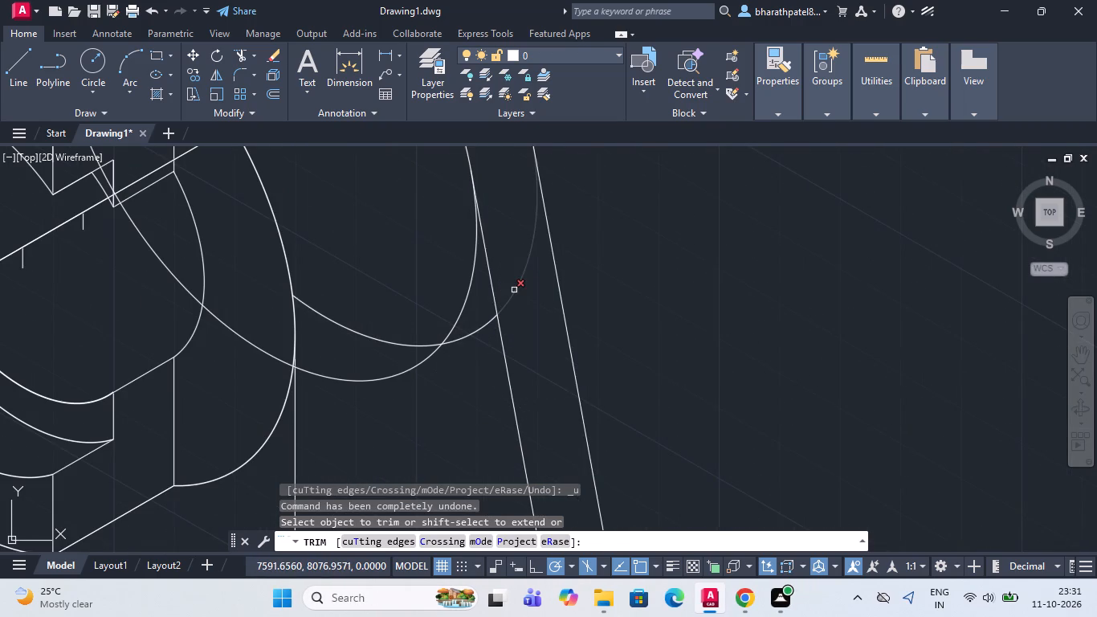
{"action": "left_click", "coordinate": [514, 290]}
{"action": "scroll", "coordinate": [514, 289], "scroll_direction": "down", "scroll_amount": 3}
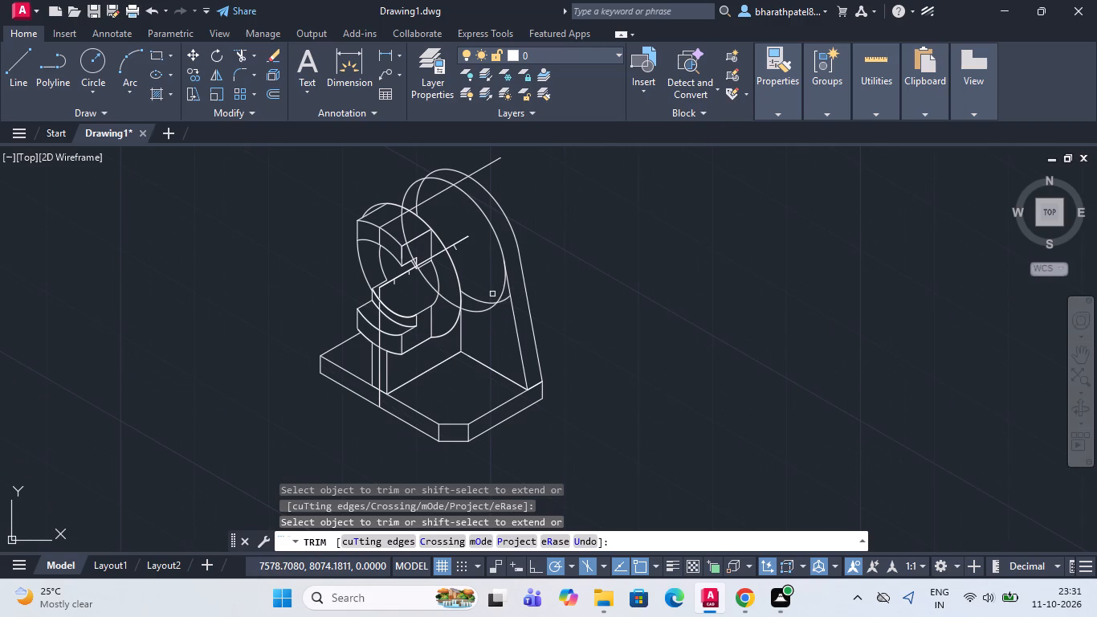
{"action": "scroll", "coordinate": [492, 292], "scroll_direction": "up", "scroll_amount": 2}
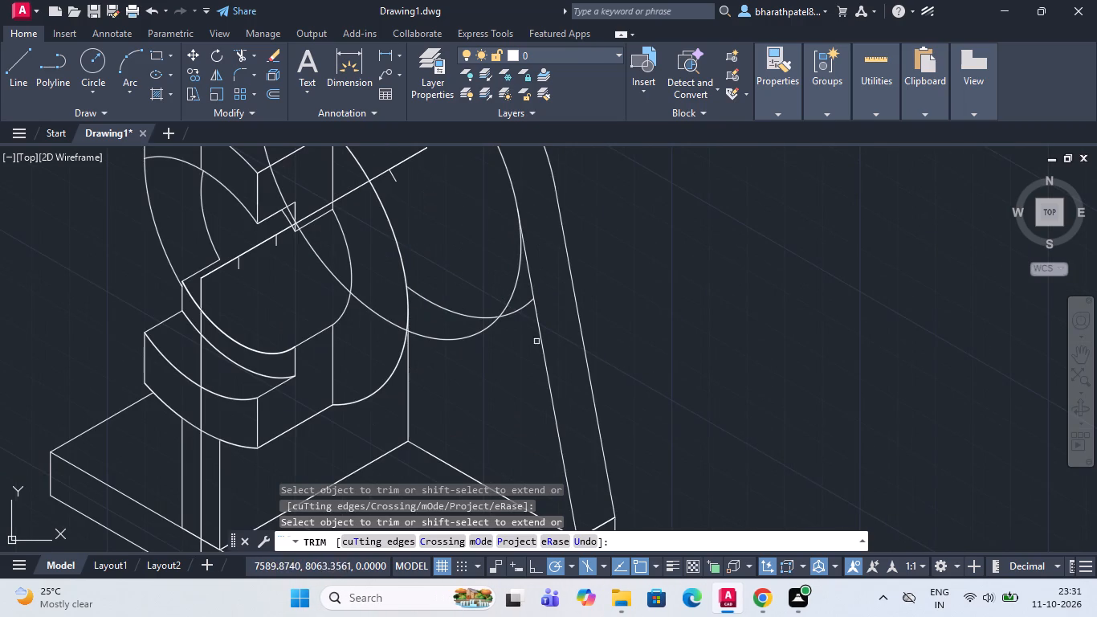
{"action": "left_click", "coordinate": [528, 304]}
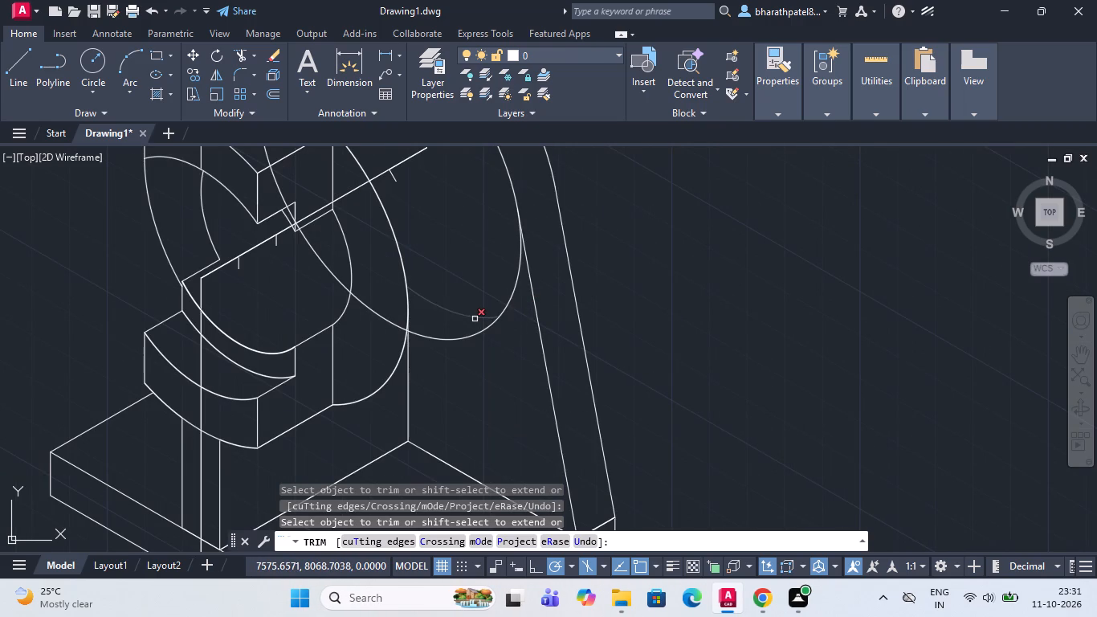
{"action": "left_click", "coordinate": [475, 317]}
{"action": "scroll", "coordinate": [475, 317], "scroll_direction": "down", "scroll_amount": 3}
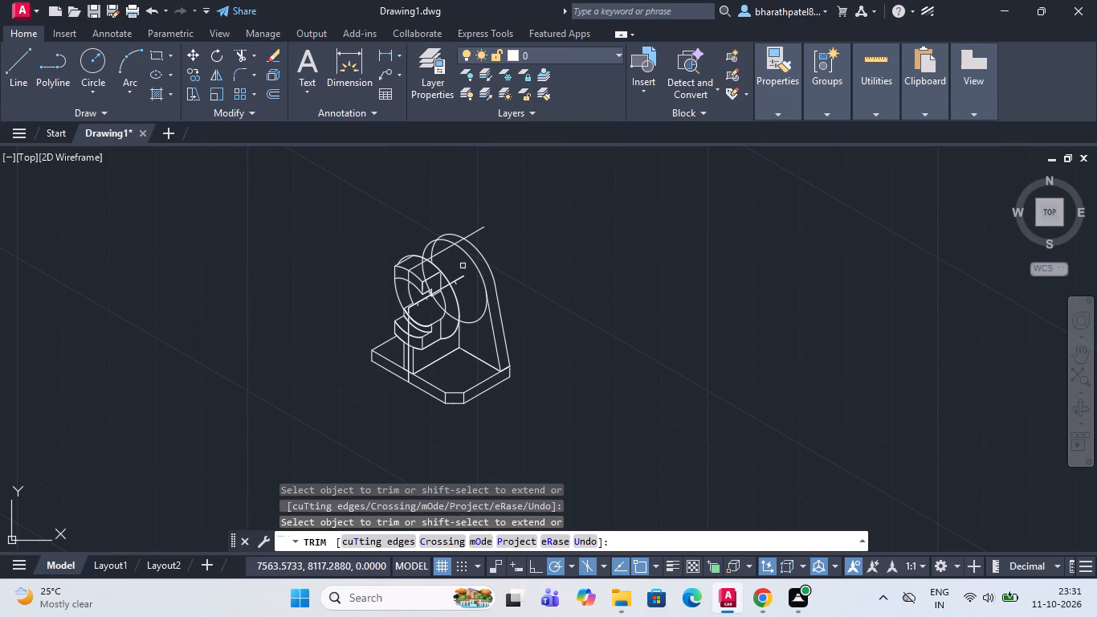
{"action": "scroll", "coordinate": [434, 253], "scroll_direction": "up", "scroll_amount": 3}
{"action": "left_click", "coordinate": [414, 243]}
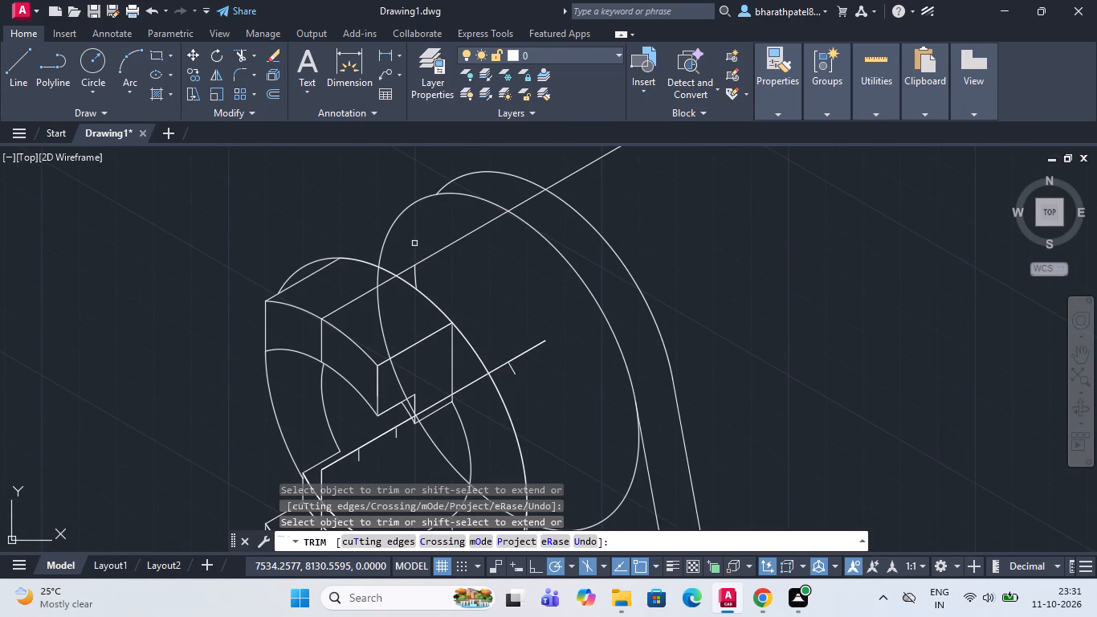
{"action": "left_click", "coordinate": [414, 272]}
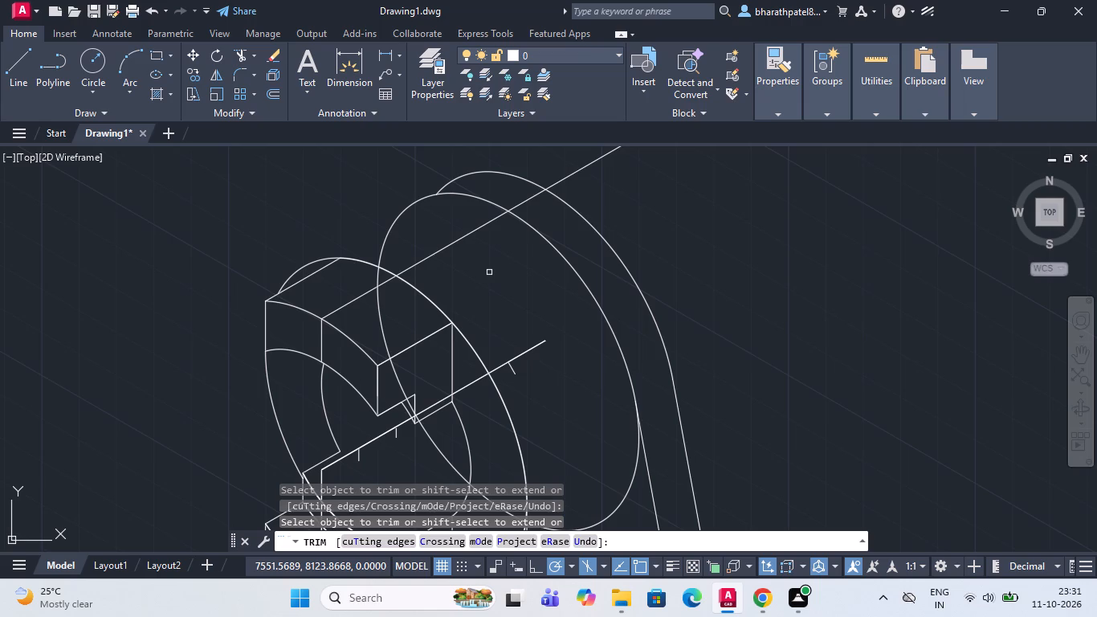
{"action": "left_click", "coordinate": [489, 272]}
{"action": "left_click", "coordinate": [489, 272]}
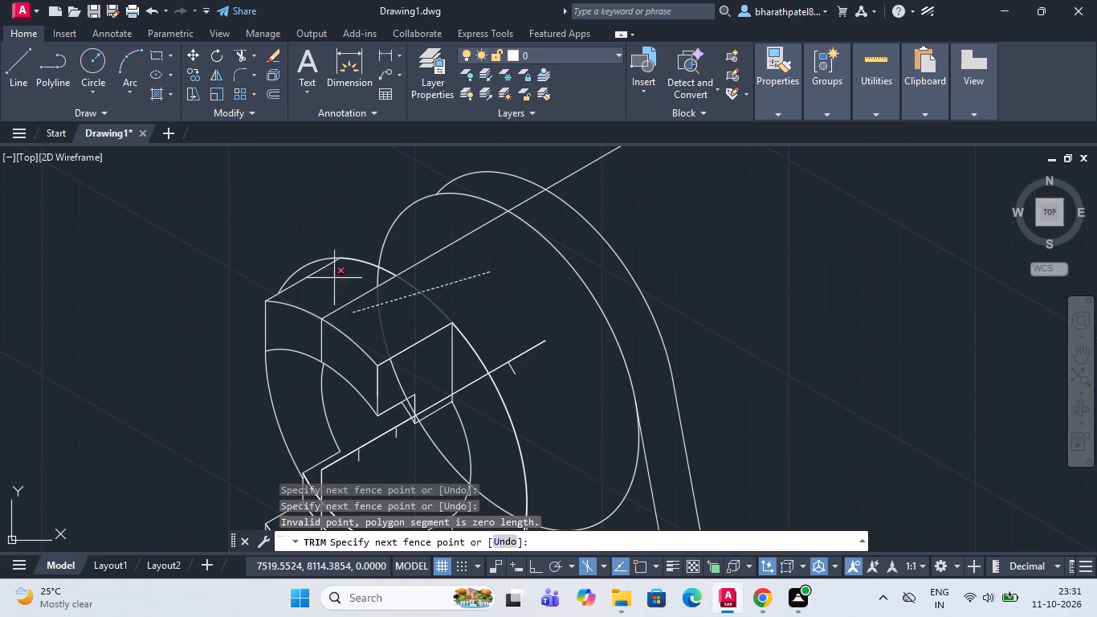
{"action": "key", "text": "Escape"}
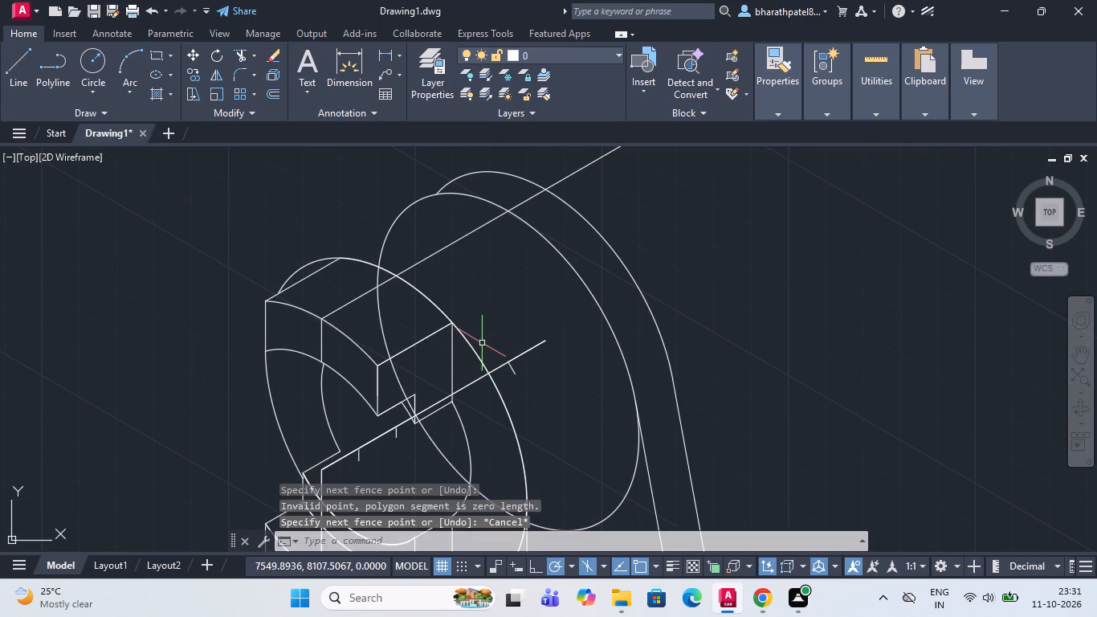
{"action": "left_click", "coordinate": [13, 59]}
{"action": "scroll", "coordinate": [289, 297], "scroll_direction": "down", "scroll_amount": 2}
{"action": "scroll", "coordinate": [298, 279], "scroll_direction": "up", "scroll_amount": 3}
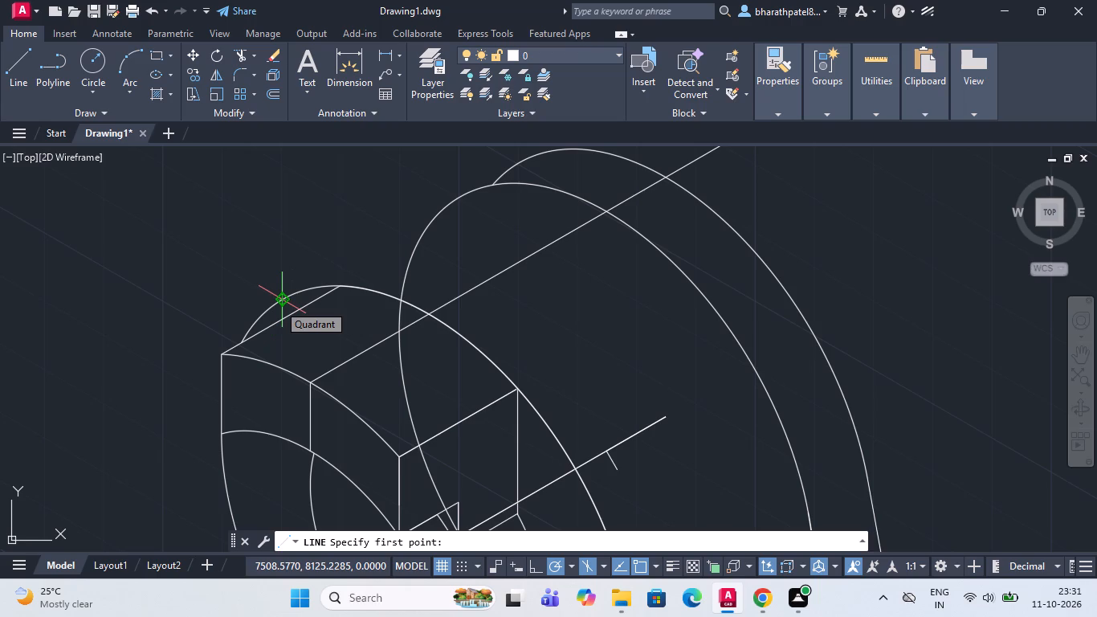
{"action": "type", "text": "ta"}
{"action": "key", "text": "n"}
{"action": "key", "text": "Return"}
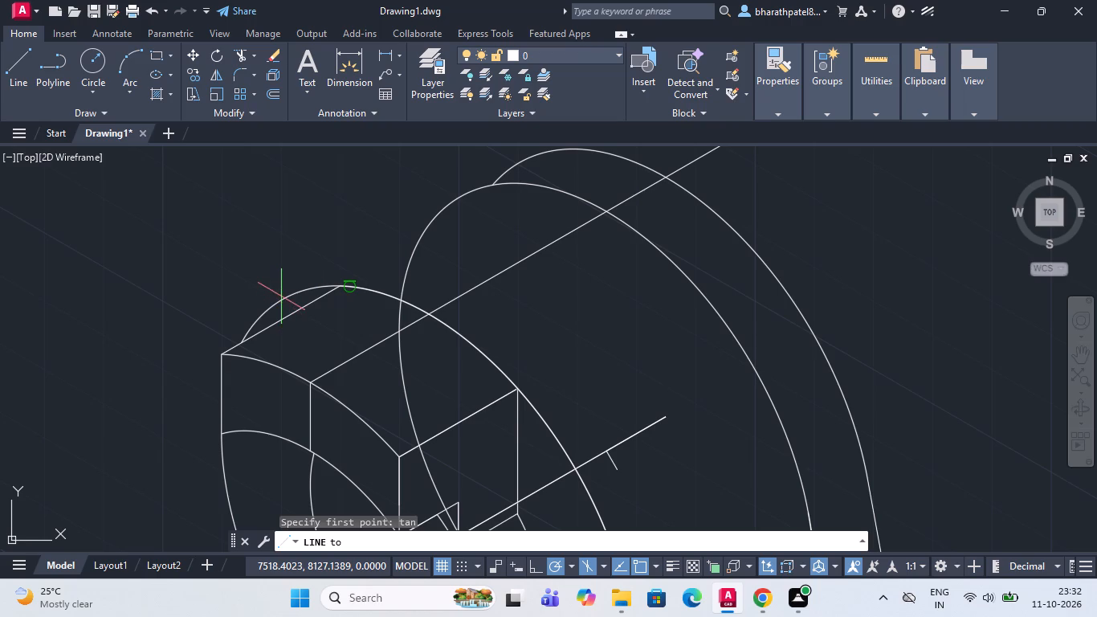
Draw a line from the upper quadrant of the notched block's rear arc to the outer rear isocircle, using a tangent snap.
{"action": "left_click", "coordinate": [14, 66]}
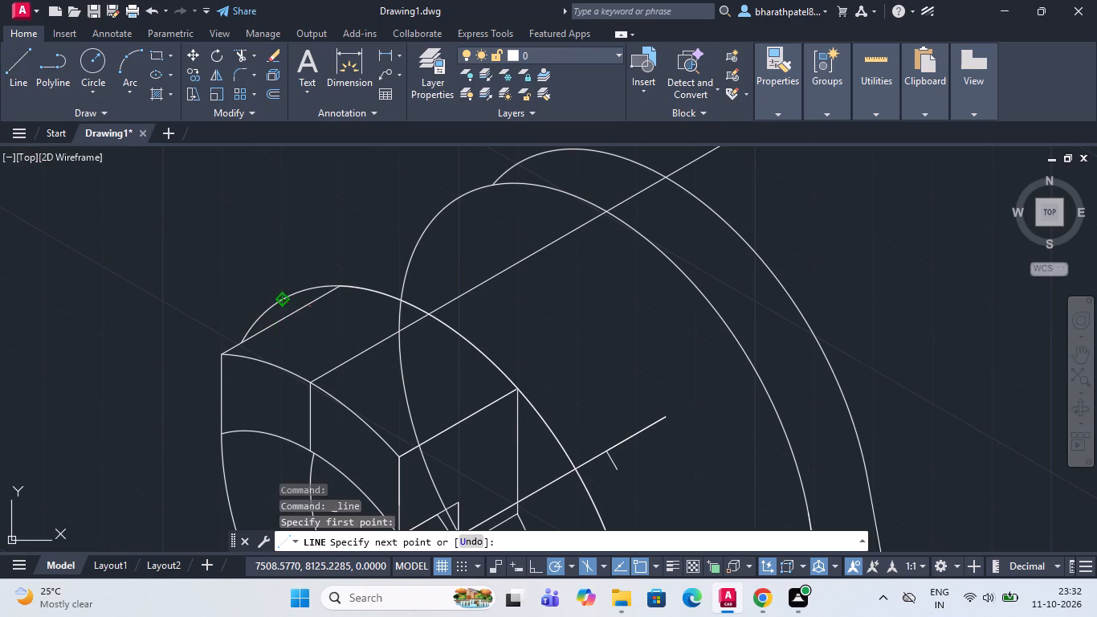
{"action": "left_click", "coordinate": [277, 300]}
{"action": "scroll", "coordinate": [277, 300], "scroll_direction": "down", "scroll_amount": 3}
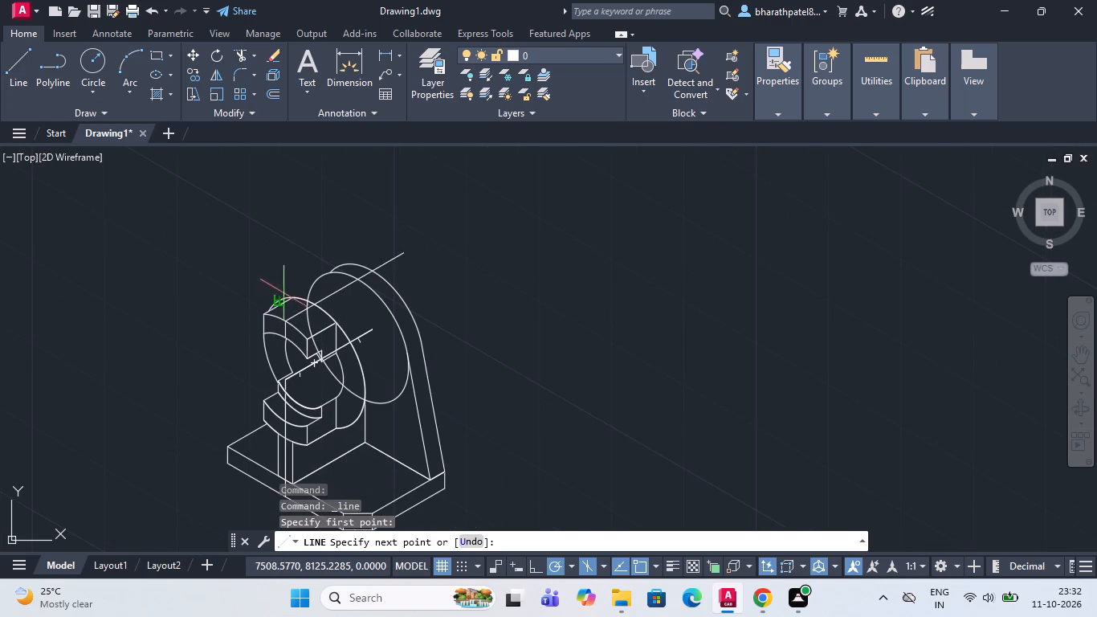
{"action": "scroll", "coordinate": [328, 264], "scroll_direction": "up", "scroll_amount": 3}
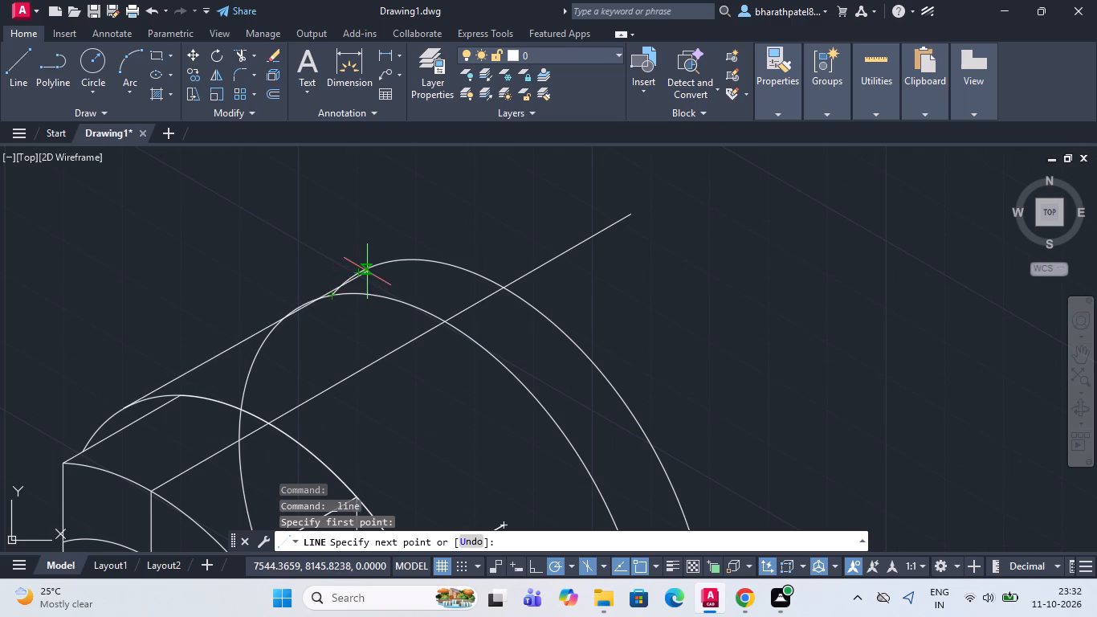
{"action": "type", "text": "tan"}
{"action": "key", "text": "Return"}
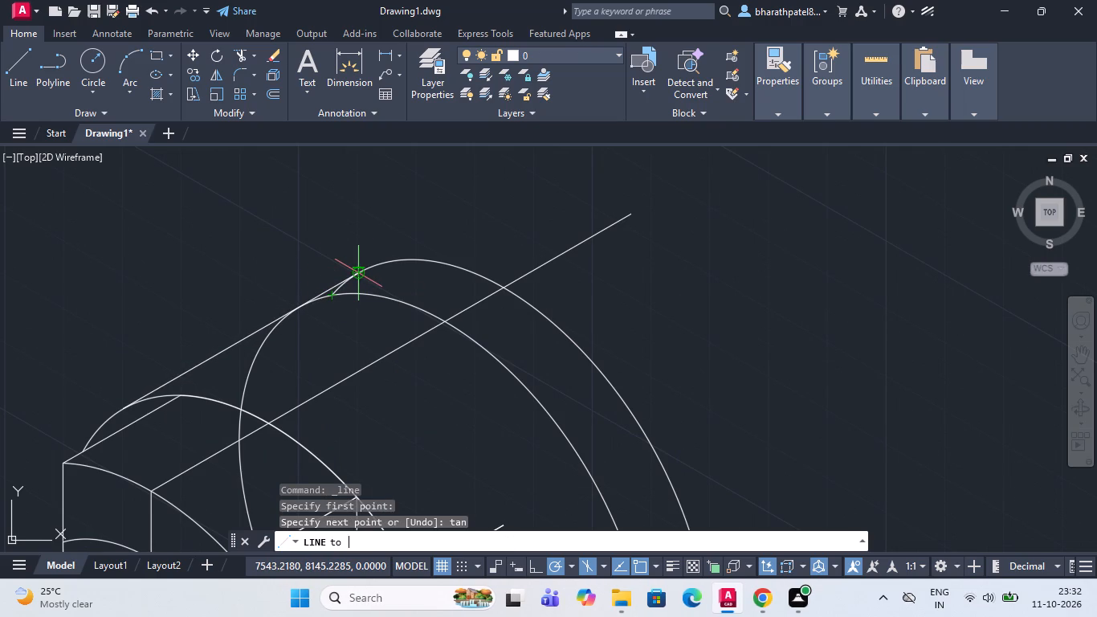
{"action": "left_click", "coordinate": [356, 272]}
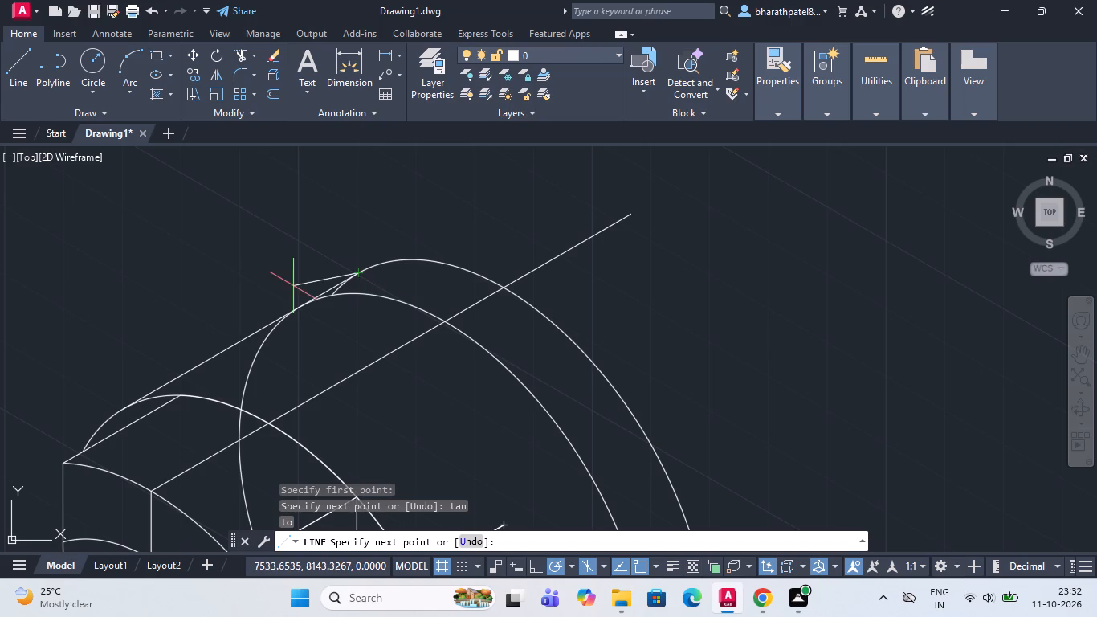
{"action": "key", "text": "Escape"}
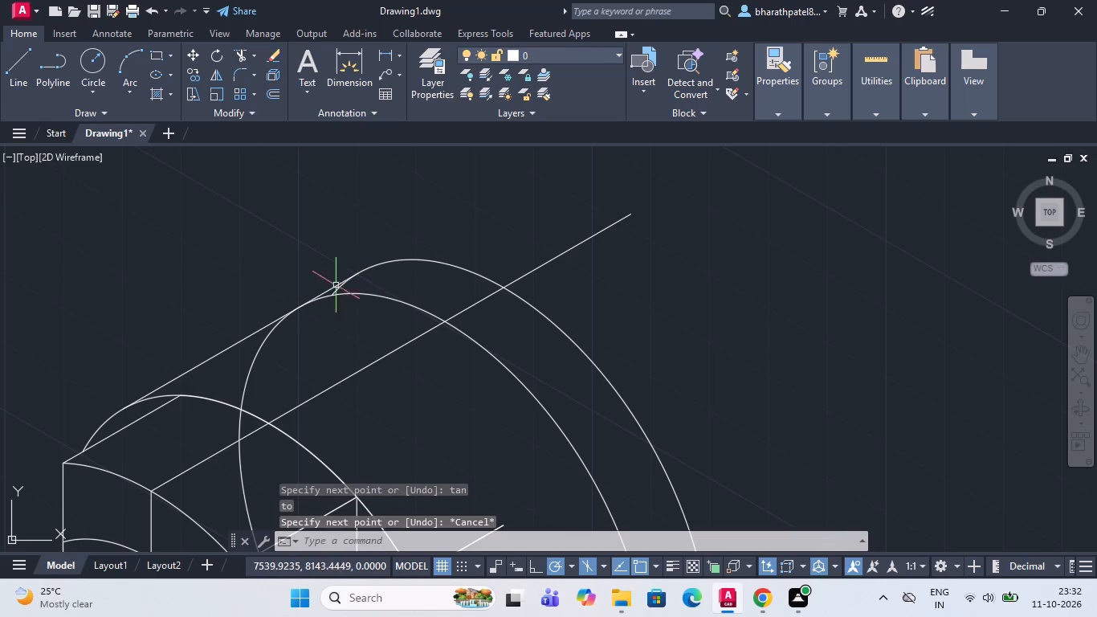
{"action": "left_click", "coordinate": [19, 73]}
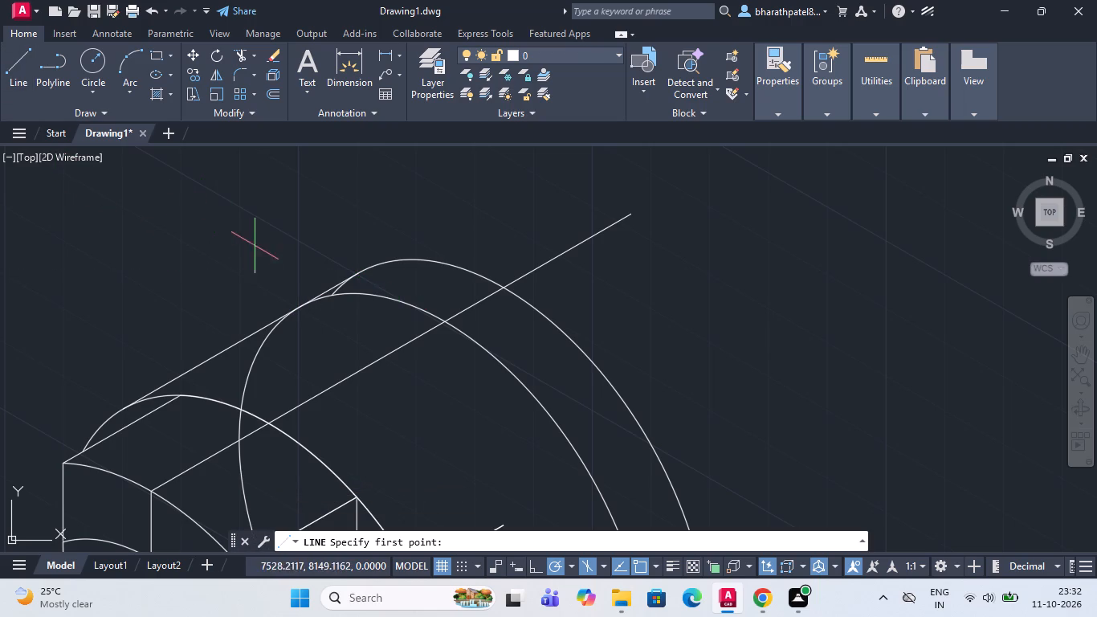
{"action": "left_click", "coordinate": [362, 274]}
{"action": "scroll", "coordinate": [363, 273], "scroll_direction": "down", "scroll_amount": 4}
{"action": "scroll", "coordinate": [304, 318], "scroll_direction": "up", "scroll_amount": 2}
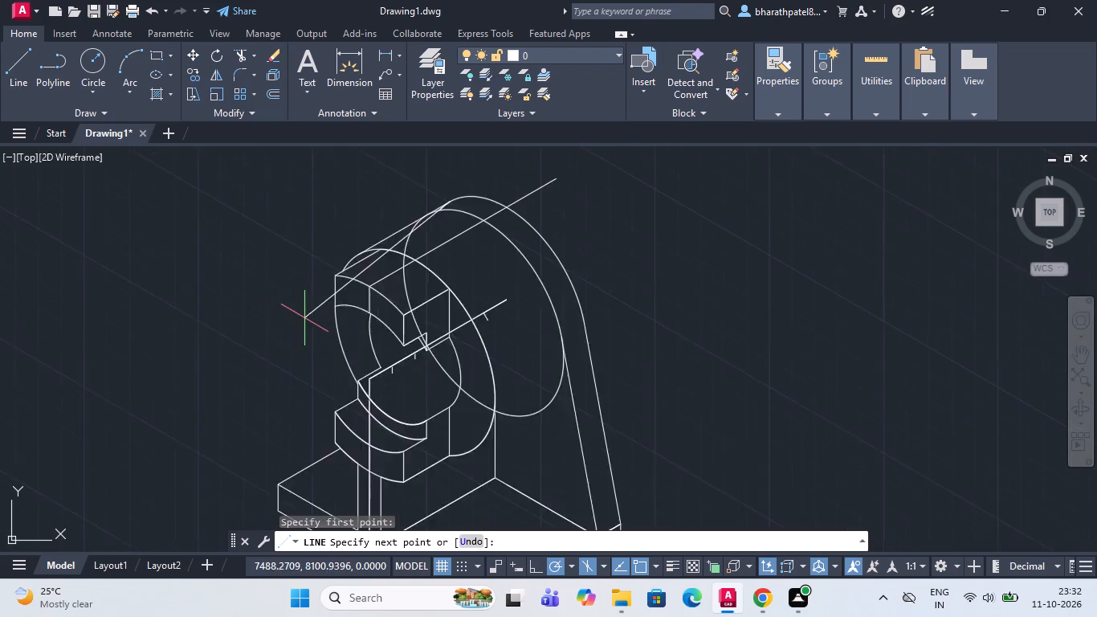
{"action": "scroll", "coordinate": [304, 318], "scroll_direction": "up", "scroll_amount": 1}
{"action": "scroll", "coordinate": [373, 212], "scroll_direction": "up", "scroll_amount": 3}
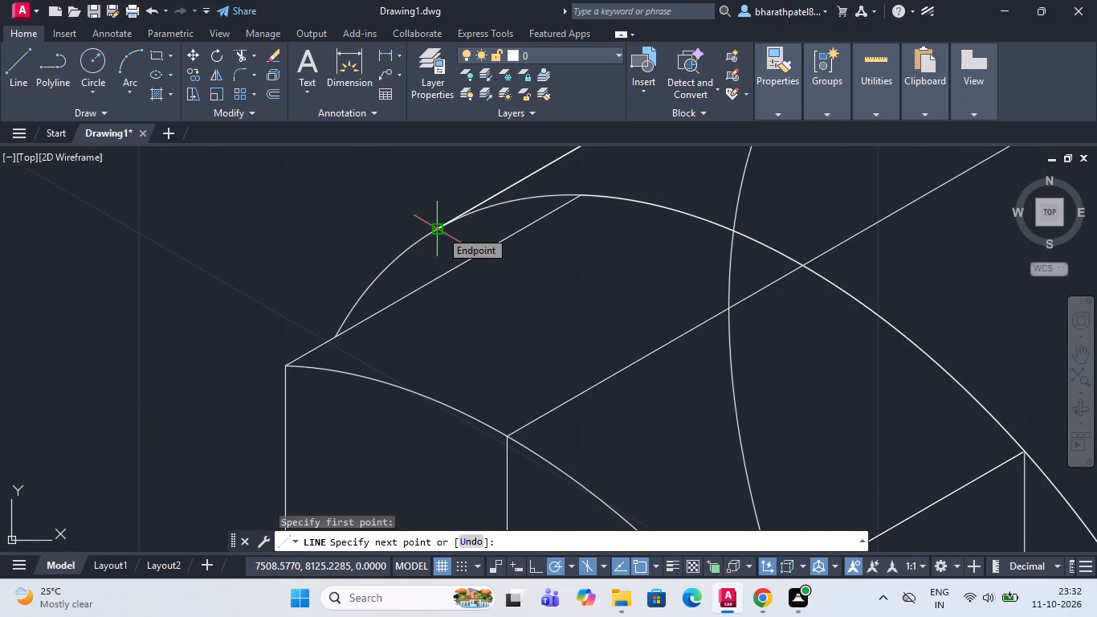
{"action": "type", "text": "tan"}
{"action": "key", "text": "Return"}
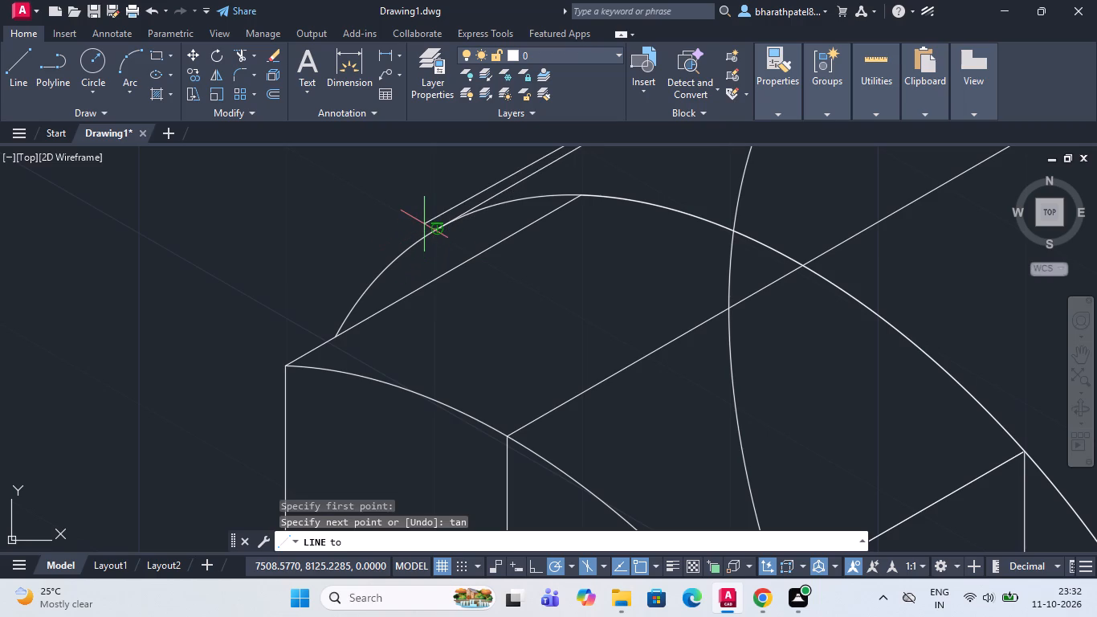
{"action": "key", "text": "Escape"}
Draw a line from the tangent point on the outer rear isocircle back to the notched block's rear arc, using a tangent snap.
{"action": "scroll", "coordinate": [418, 234], "scroll_direction": "down", "scroll_amount": 3}
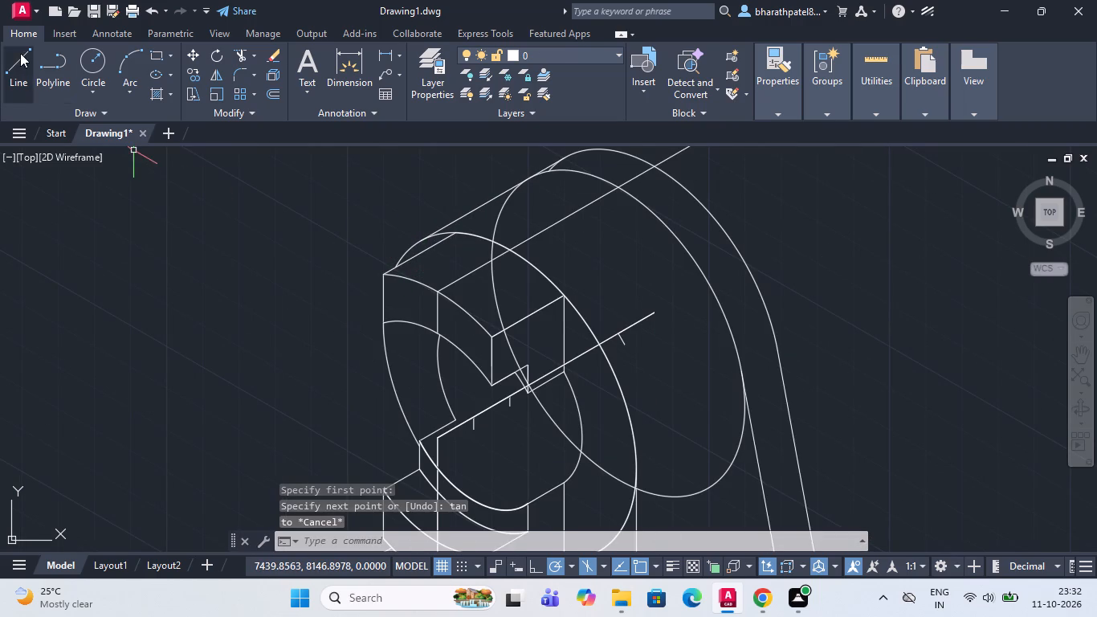
{"action": "left_click", "coordinate": [20, 53]}
{"action": "scroll", "coordinate": [491, 234], "scroll_direction": "down", "scroll_amount": 2}
{"action": "scroll", "coordinate": [516, 201], "scroll_direction": "up", "scroll_amount": 2}
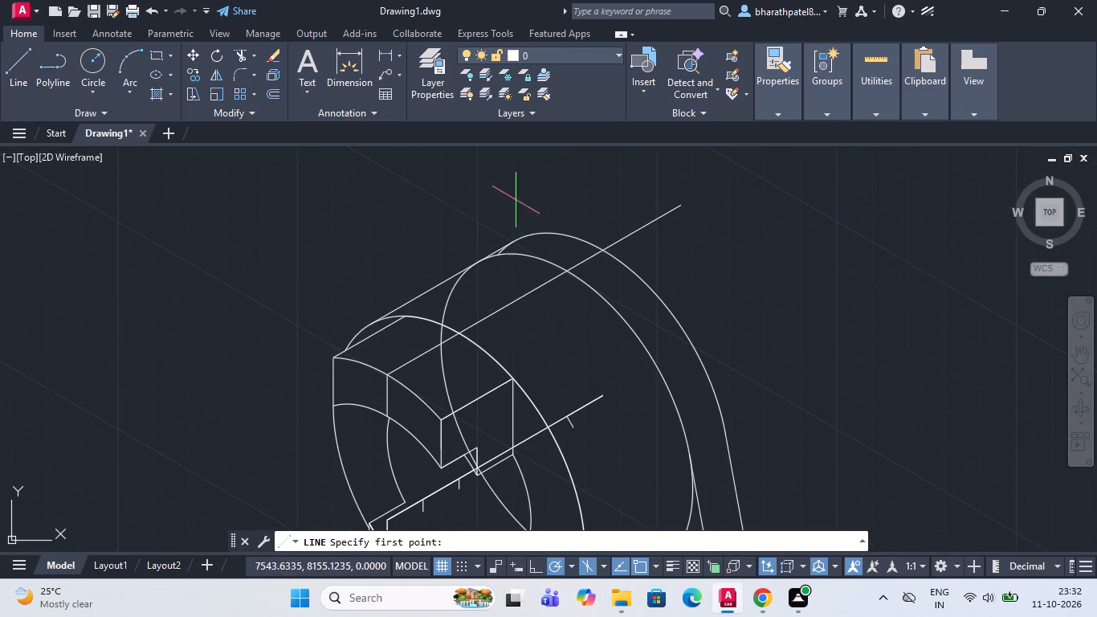
{"action": "scroll", "coordinate": [517, 235], "scroll_direction": "up", "scroll_amount": 4}
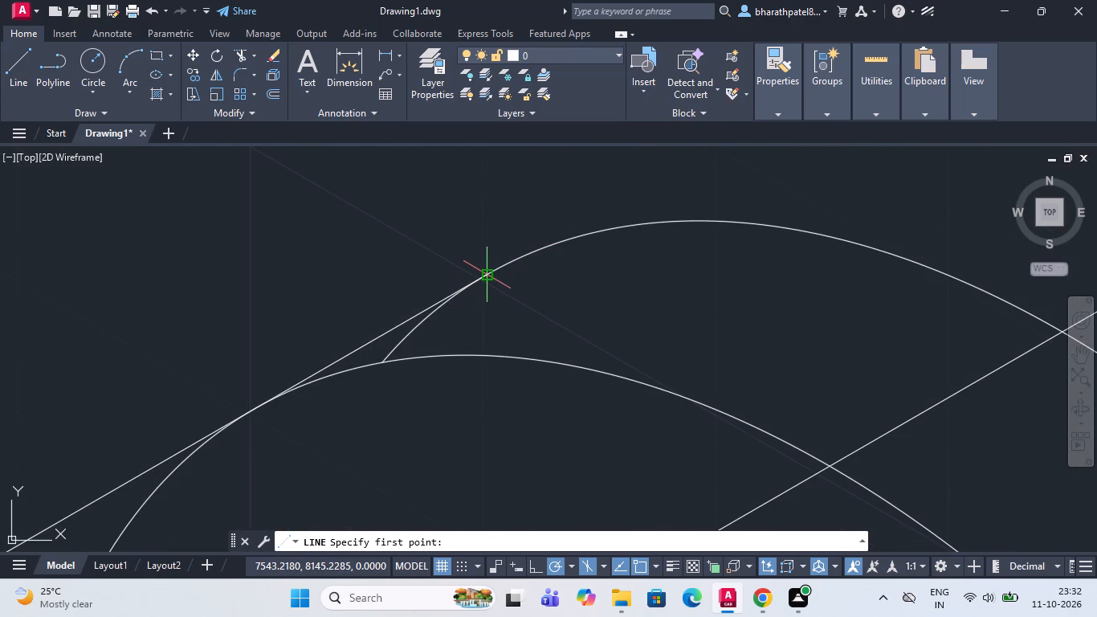
{"action": "left_click", "coordinate": [489, 274]}
{"action": "scroll", "coordinate": [490, 273], "scroll_direction": "down", "scroll_amount": 5}
{"action": "scroll", "coordinate": [353, 345], "scroll_direction": "up", "scroll_amount": 2}
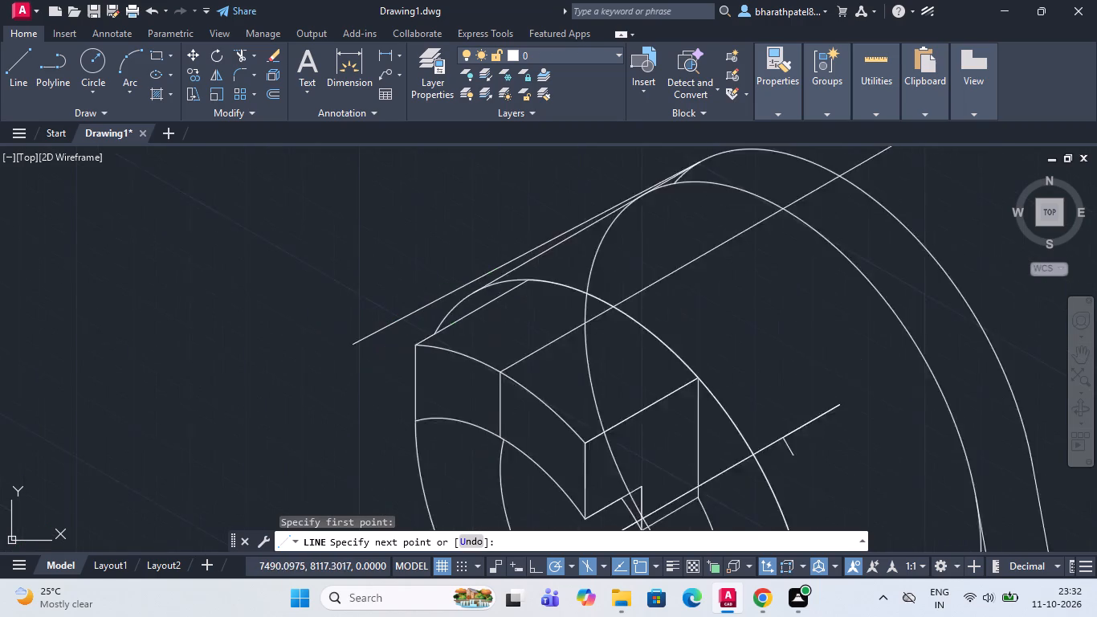
{"action": "scroll", "coordinate": [353, 345], "scroll_direction": "up", "scroll_amount": 2}
{"action": "scroll", "coordinate": [561, 312], "scroll_direction": "down", "scroll_amount": 3}
{"action": "scroll", "coordinate": [580, 294], "scroll_direction": "up", "scroll_amount": 3}
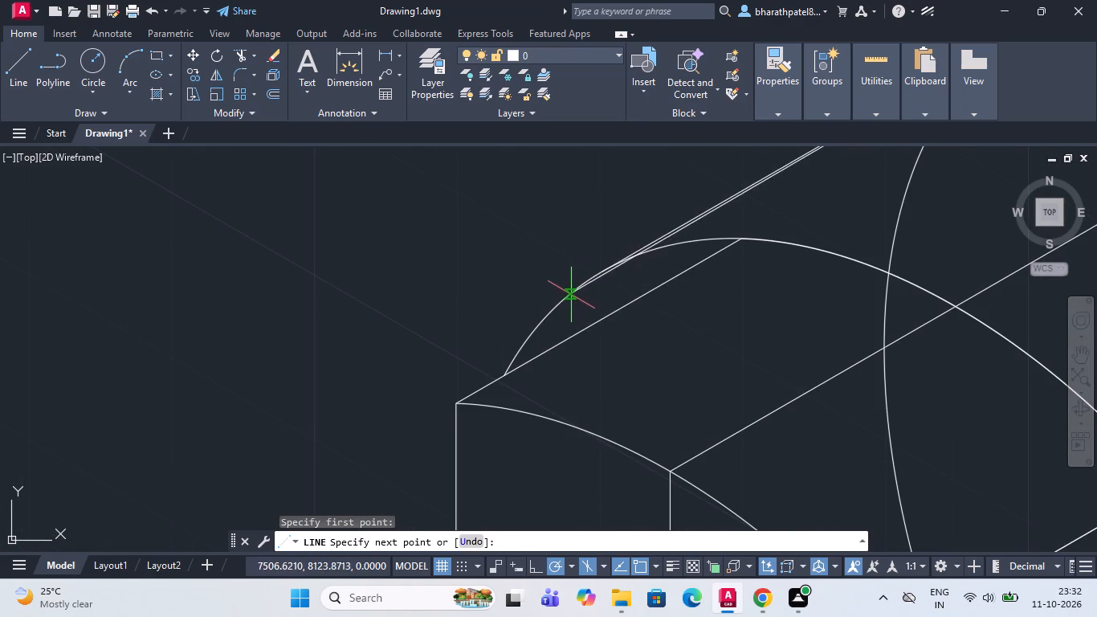
{"action": "type", "text": "tan"}
{"action": "key", "text": "Return"}
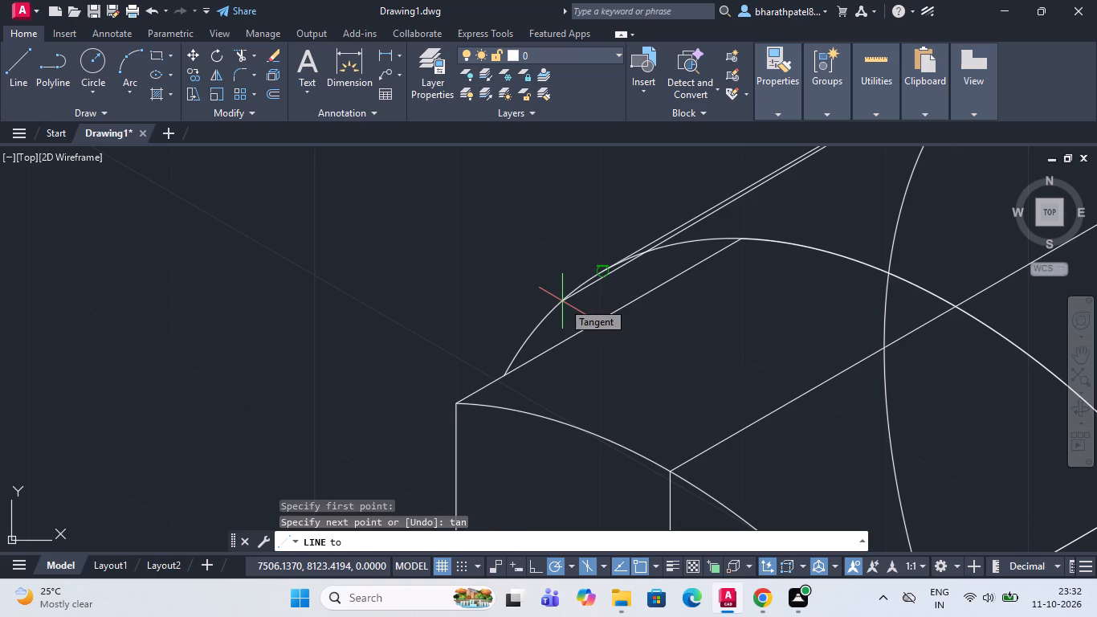
{"action": "left_click", "coordinate": [602, 271]}
{"action": "scroll", "coordinate": [571, 289], "scroll_direction": "down", "scroll_amount": 3}
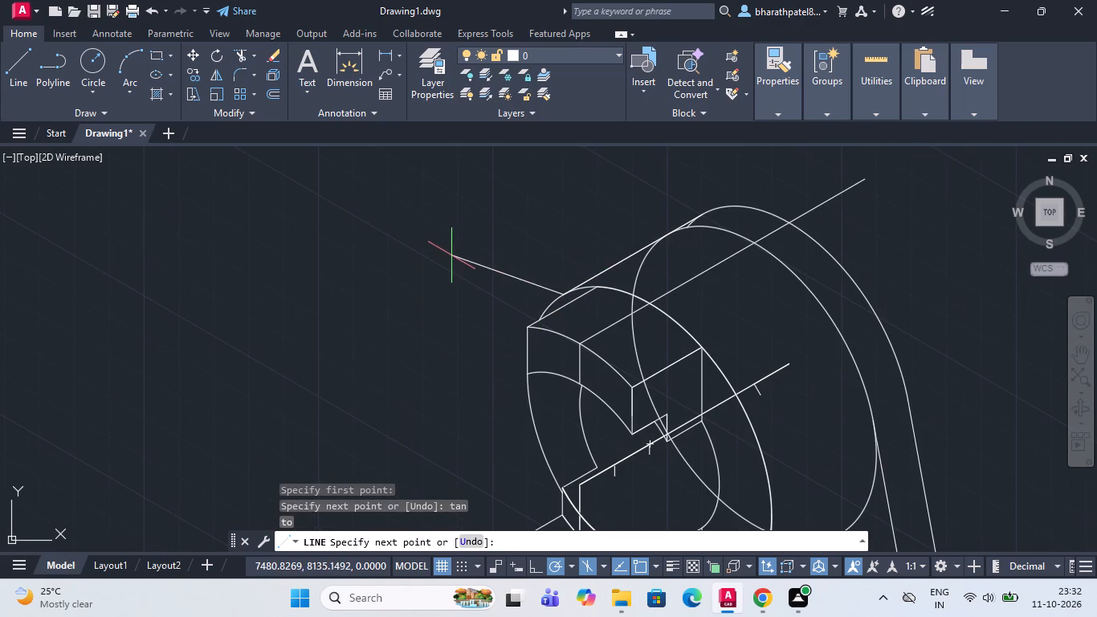
{"action": "key", "text": "Escape"}
Trim the outer rear isocircle's leftover arc under the tangent line, and the nearer isocircle's arc from that line down across the notched block.
{"action": "scroll", "coordinate": [706, 245], "scroll_direction": "up", "scroll_amount": 4}
{"action": "scroll", "coordinate": [703, 246], "scroll_direction": "down", "scroll_amount": 1}
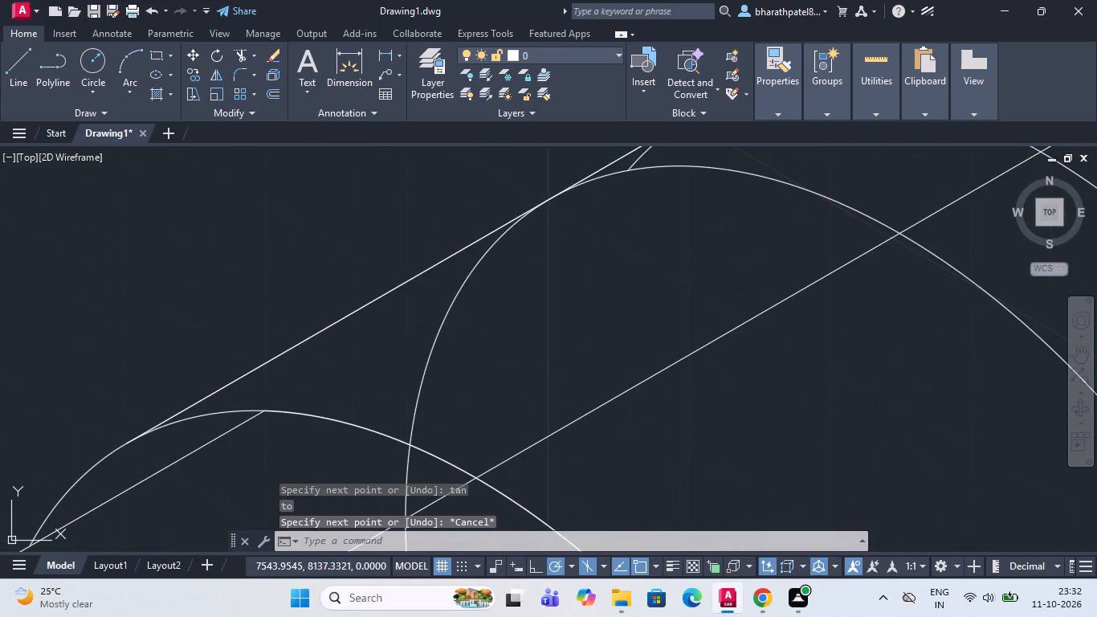
{"action": "scroll", "coordinate": [646, 239], "scroll_direction": "down", "scroll_amount": 2}
{"action": "scroll", "coordinate": [563, 250], "scroll_direction": "up", "scroll_amount": 3}
{"action": "scroll", "coordinate": [561, 250], "scroll_direction": "down", "scroll_amount": 3}
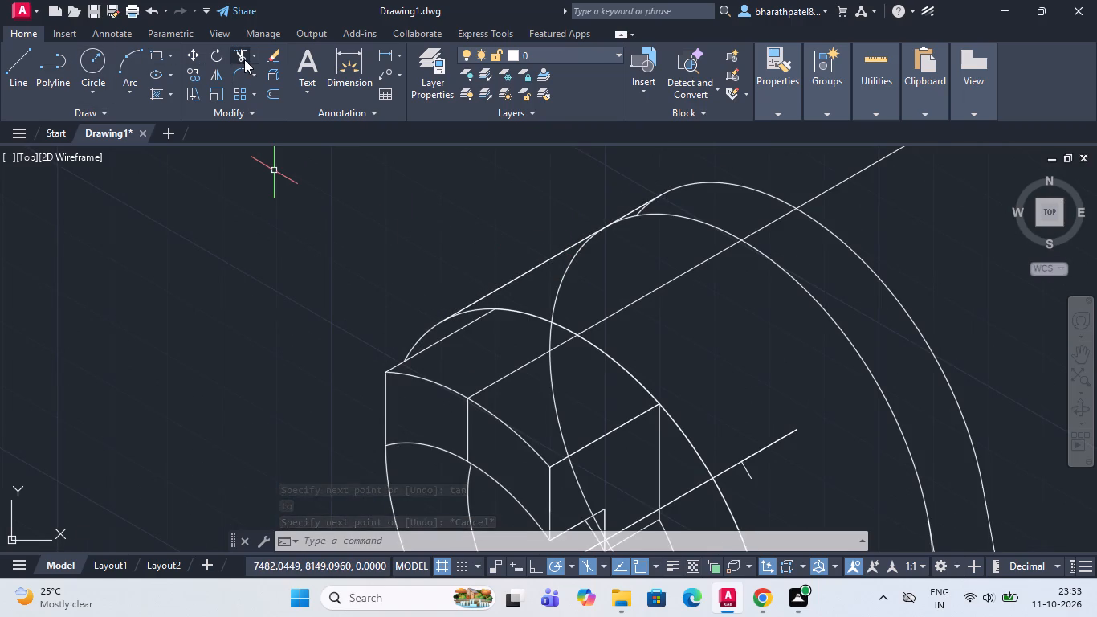
{"action": "left_click", "coordinate": [244, 59]}
{"action": "scroll", "coordinate": [657, 200], "scroll_direction": "up", "scroll_amount": 3}
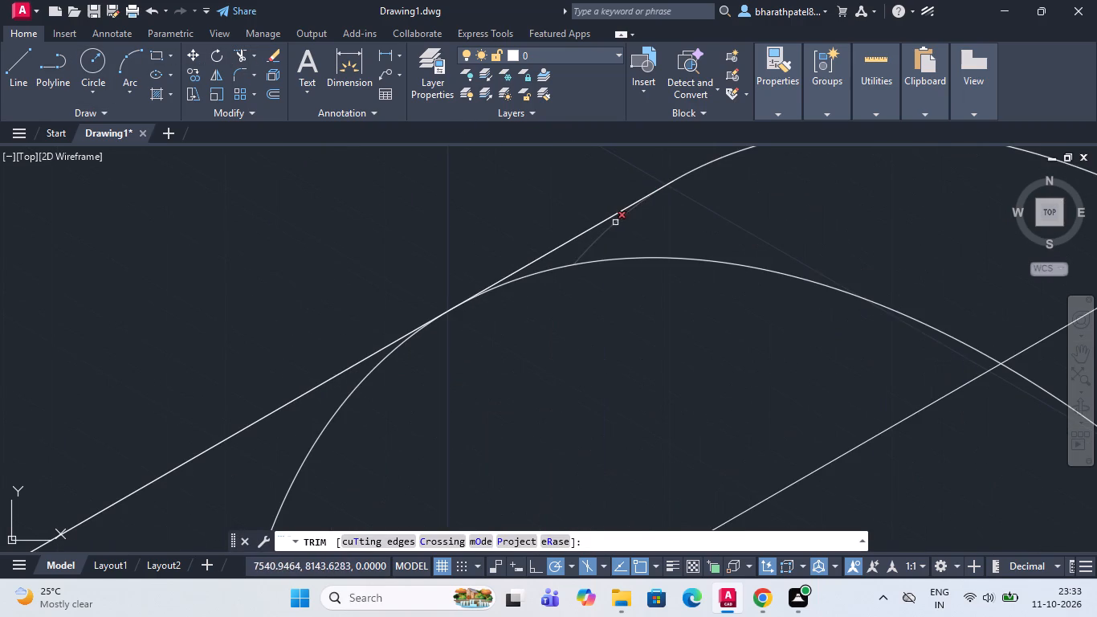
{"action": "left_click", "coordinate": [615, 223]}
{"action": "scroll", "coordinate": [615, 225], "scroll_direction": "down", "scroll_amount": 3}
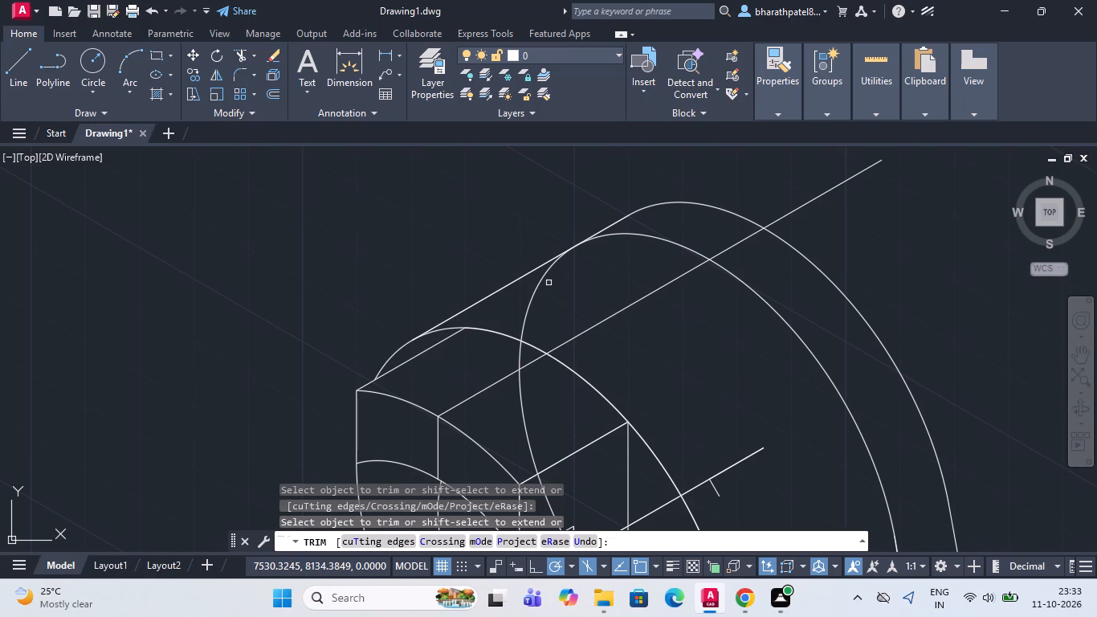
{"action": "left_click", "coordinate": [536, 296]}
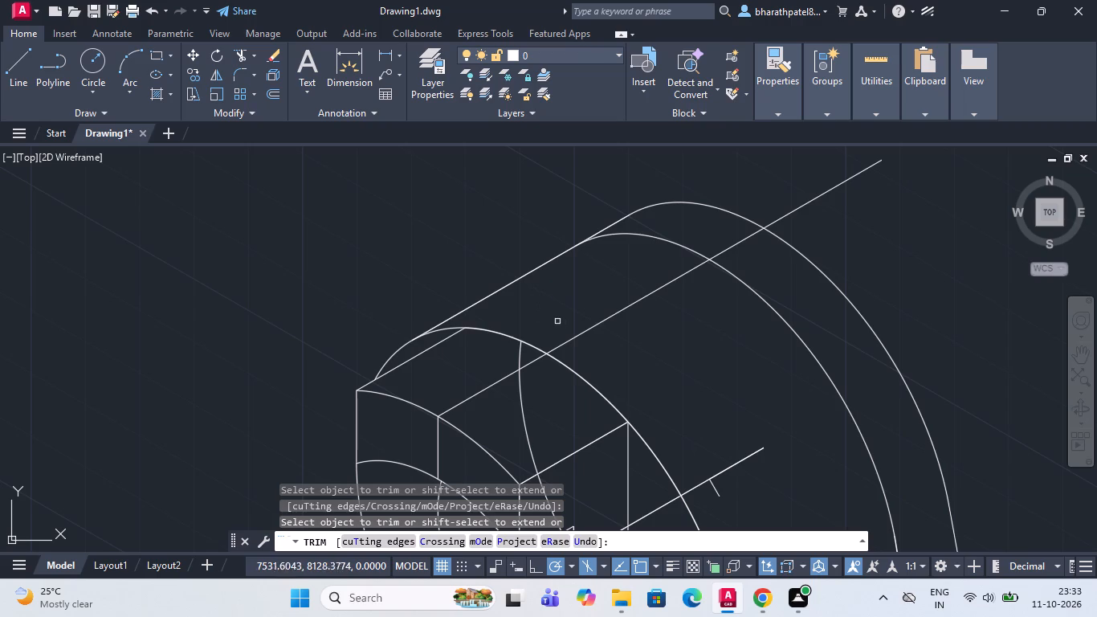
{"action": "scroll", "coordinate": [605, 346], "scroll_direction": "down", "scroll_amount": 2}
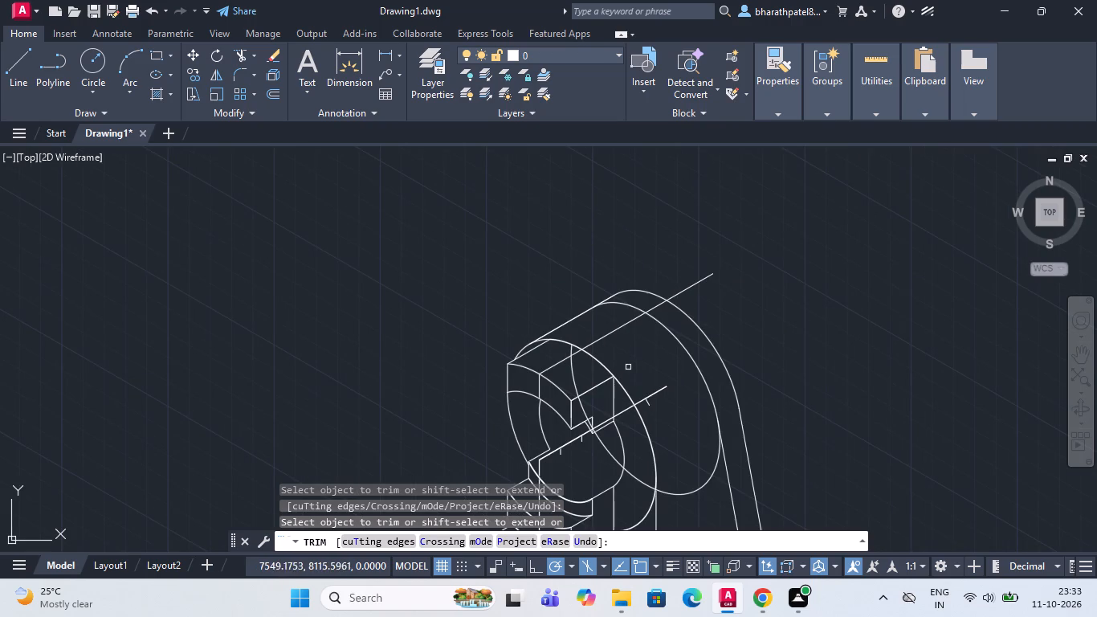
{"action": "left_click", "coordinate": [585, 411]}
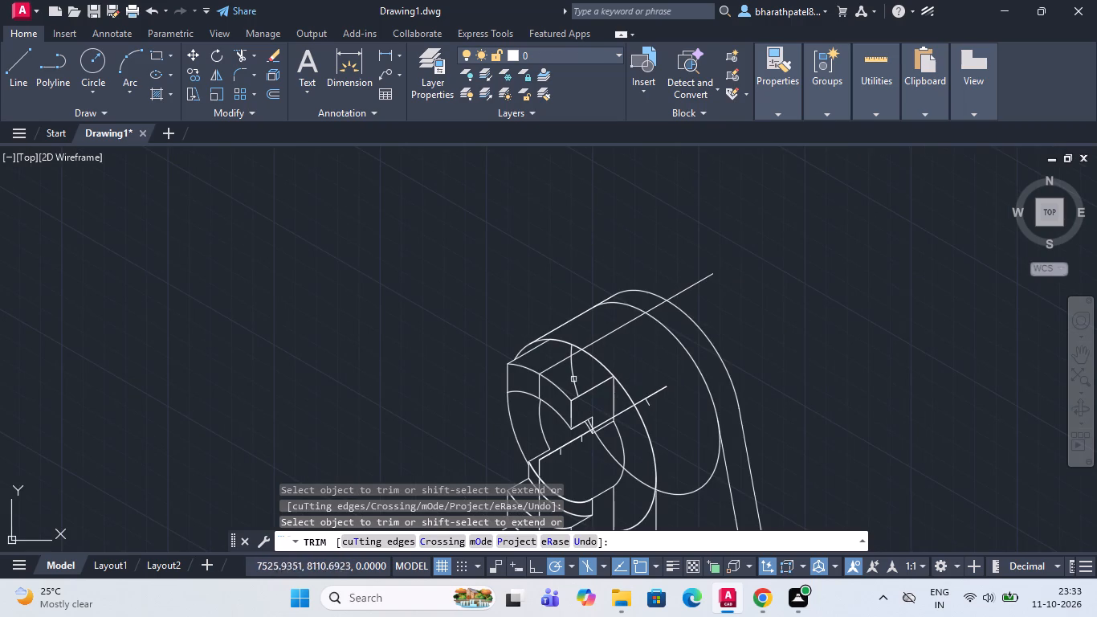
{"action": "left_click", "coordinate": [575, 378]}
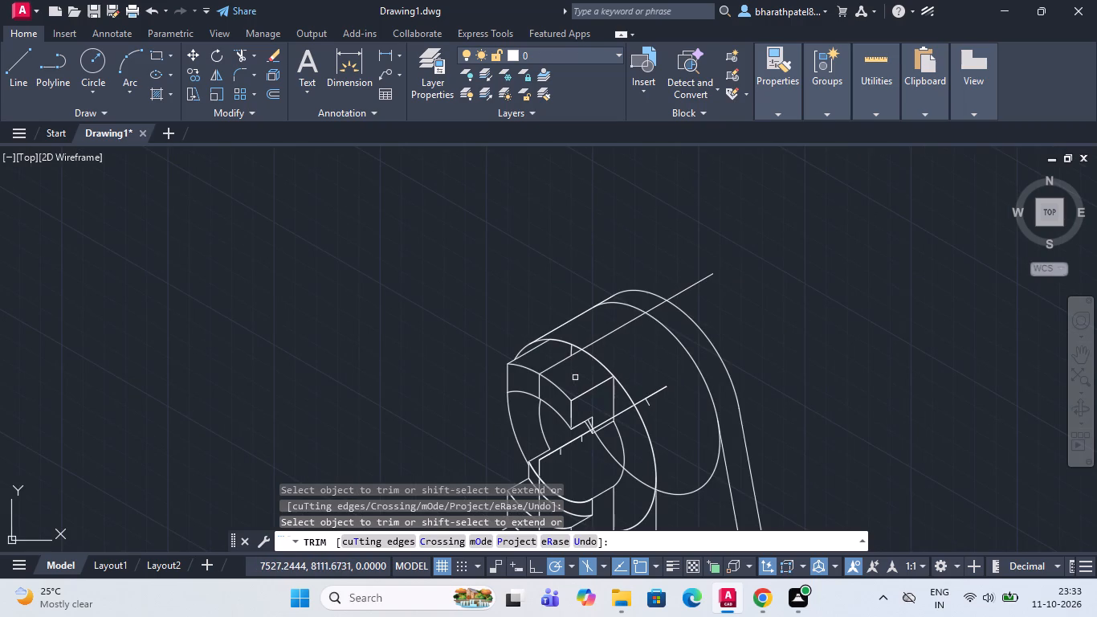
Trim the notched block's rear arc between its upper edge line and the notch's top rear corner, plus the short arc stub below it.
{"action": "left_click", "coordinate": [603, 363]}
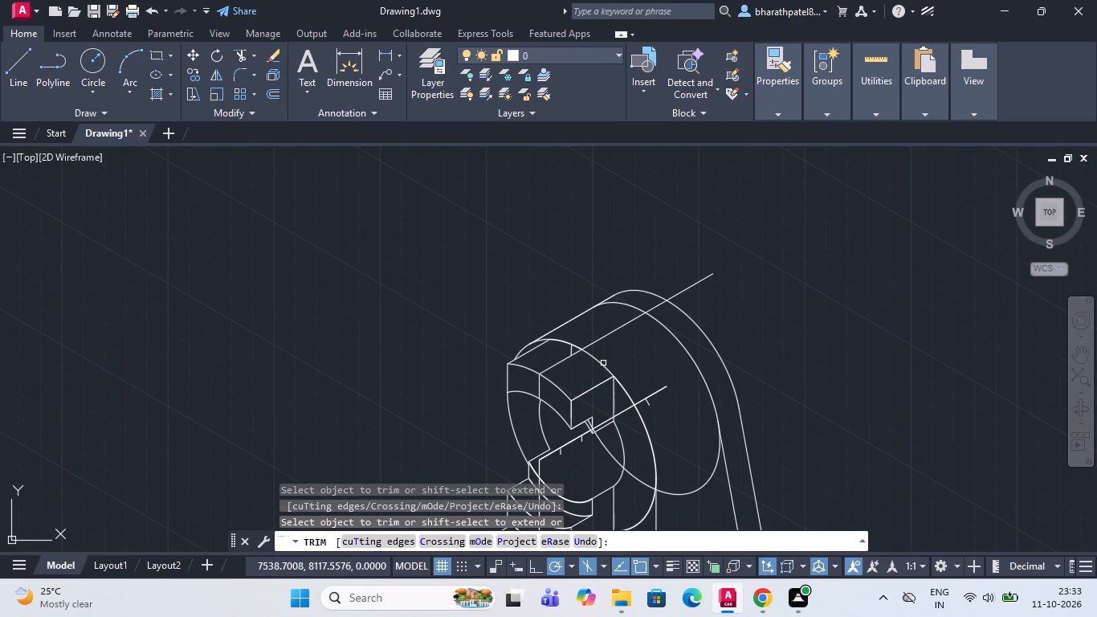
{"action": "left_click", "coordinate": [603, 363]}
{"action": "left_click_drag", "start_coordinate": [589, 378], "coordinate": [614, 357]}
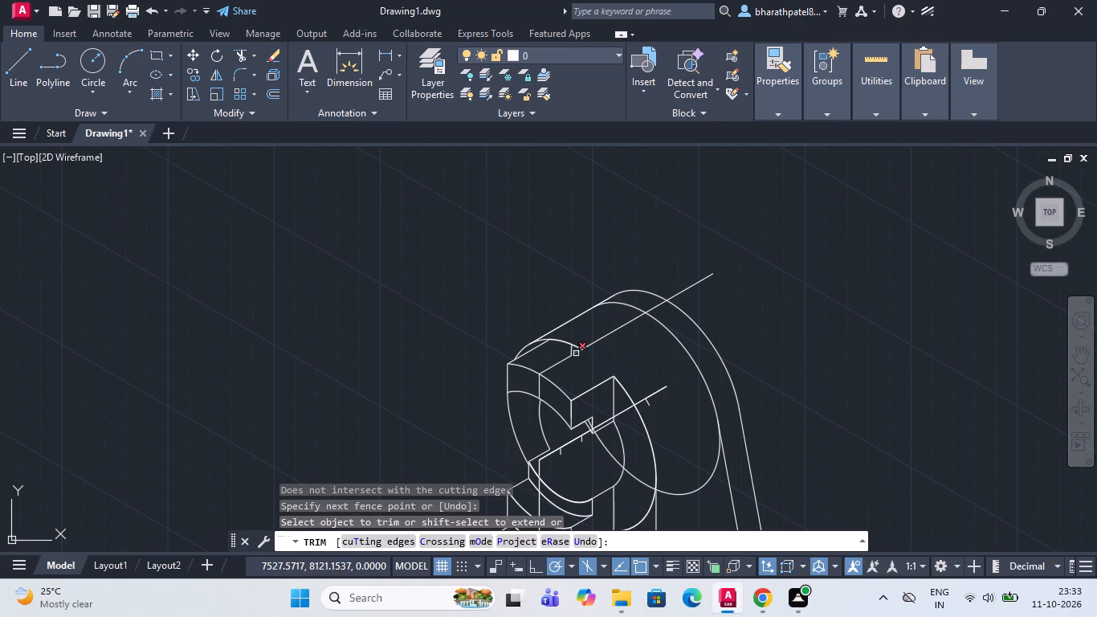
{"action": "scroll", "coordinate": [575, 353], "scroll_direction": "up", "scroll_amount": 4}
{"action": "left_click_drag", "start_coordinate": [630, 251], "coordinate": [496, 361]}
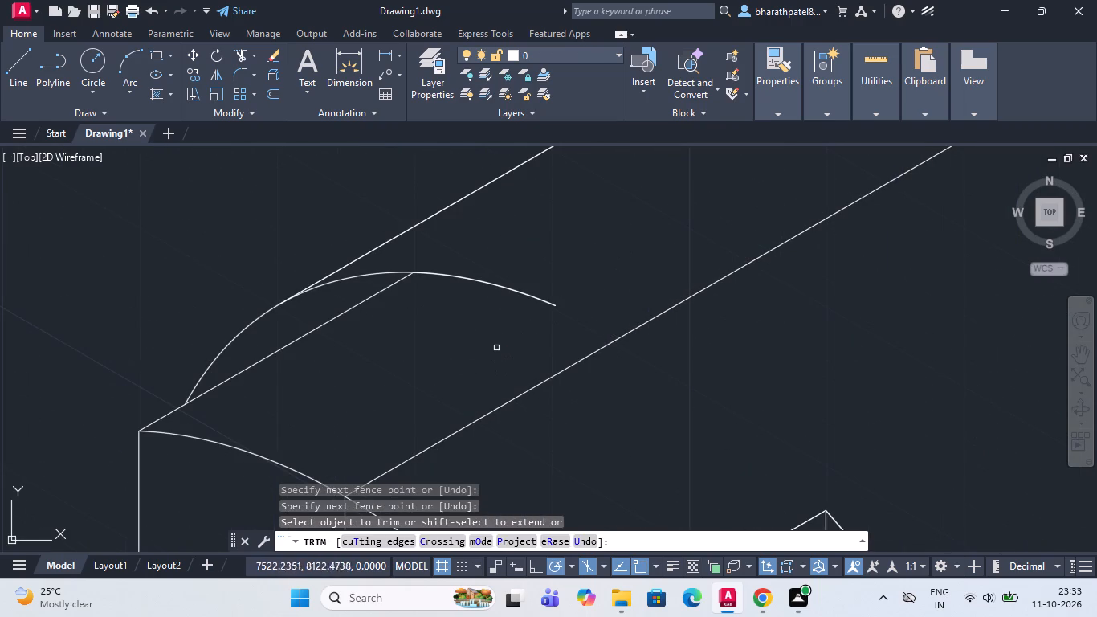
{"action": "left_click_drag", "start_coordinate": [499, 317], "coordinate": [556, 223]}
{"action": "scroll", "coordinate": [546, 249], "scroll_direction": "down", "scroll_amount": 3}
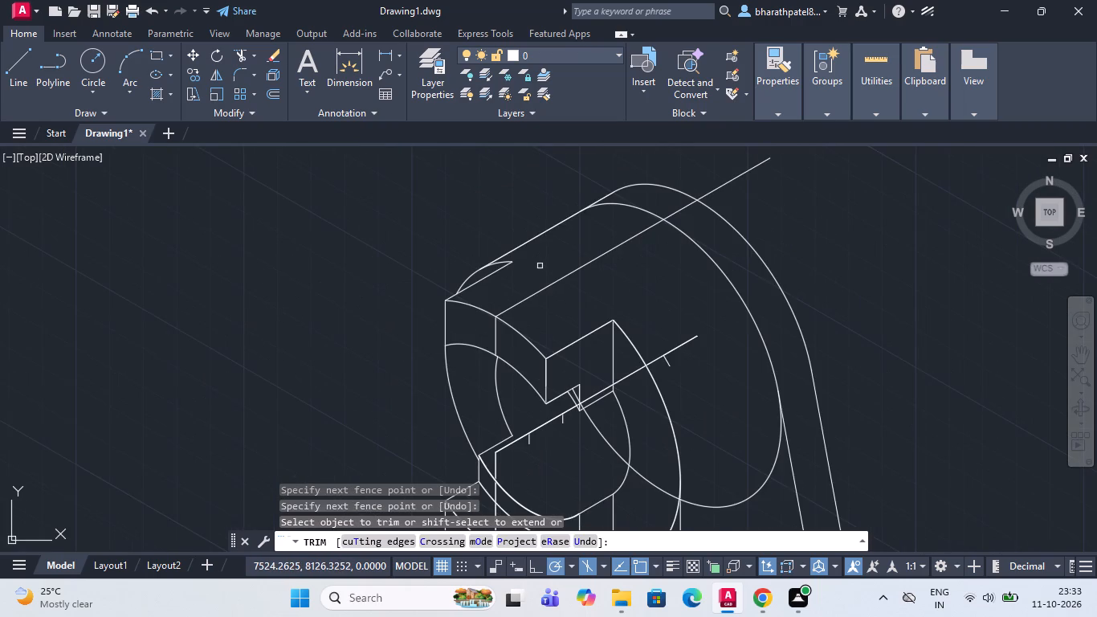
{"action": "scroll", "coordinate": [540, 266], "scroll_direction": "down", "scroll_amount": 1}
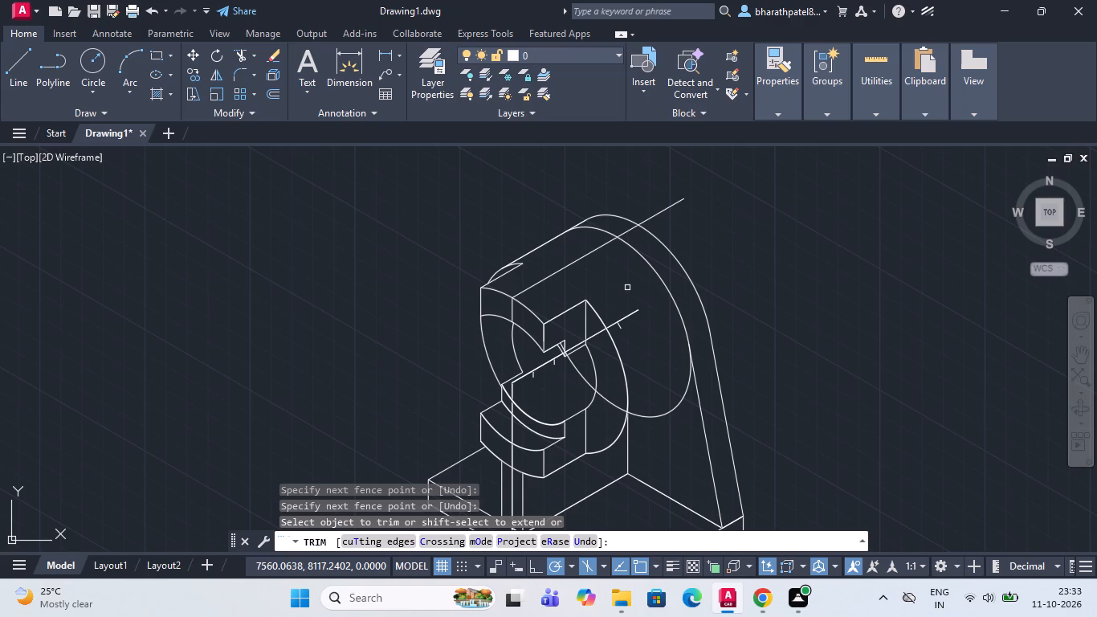
{"action": "scroll", "coordinate": [627, 288], "scroll_direction": "down", "scroll_amount": 1}
{"action": "scroll", "coordinate": [625, 324], "scroll_direction": "up", "scroll_amount": 3}
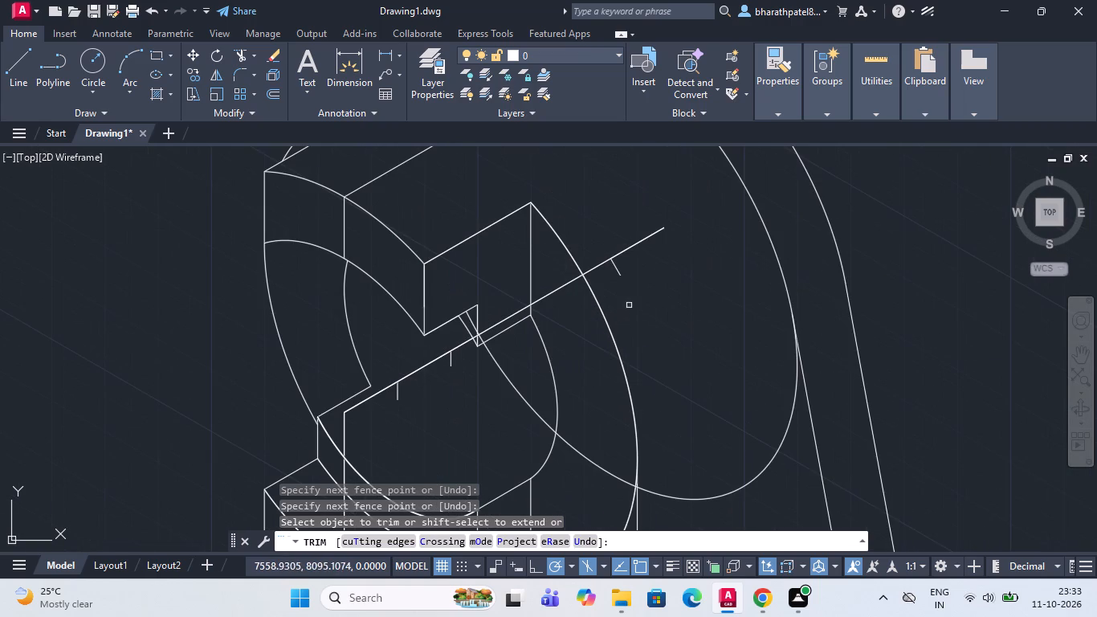
Trim the inclined centre line and its tick beyond the notch, plus the nearer isocircle's arc pieces at the notch corner.
{"action": "left_click_drag", "start_coordinate": [615, 209], "coordinate": [622, 287]}
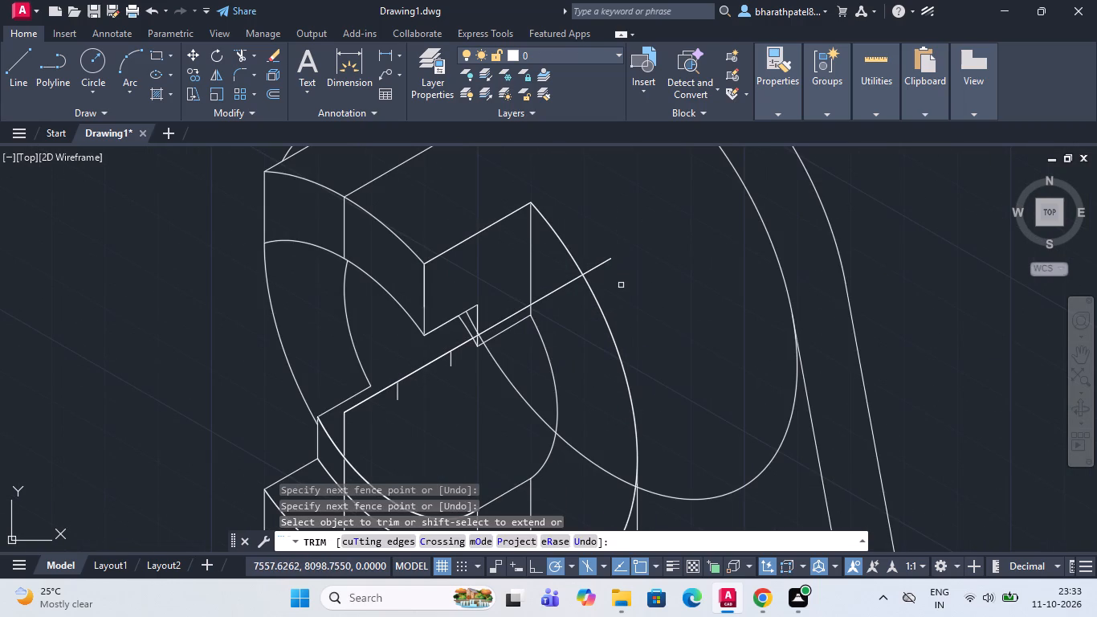
{"action": "scroll", "coordinate": [495, 375], "scroll_direction": "up", "scroll_amount": 3}
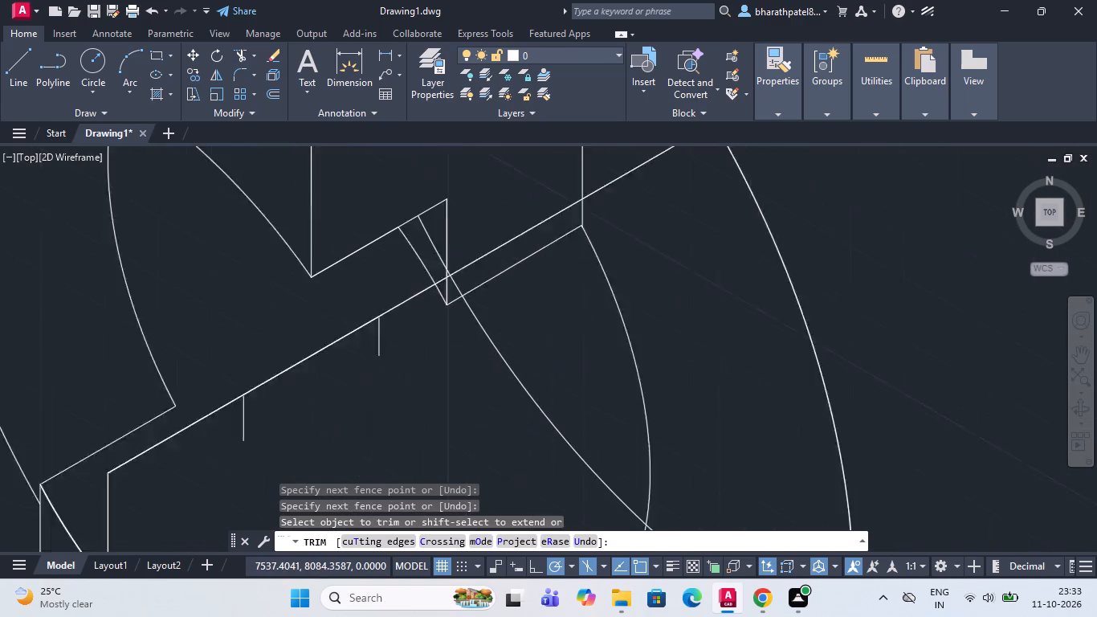
{"action": "scroll", "coordinate": [495, 374], "scroll_direction": "down", "scroll_amount": 1}
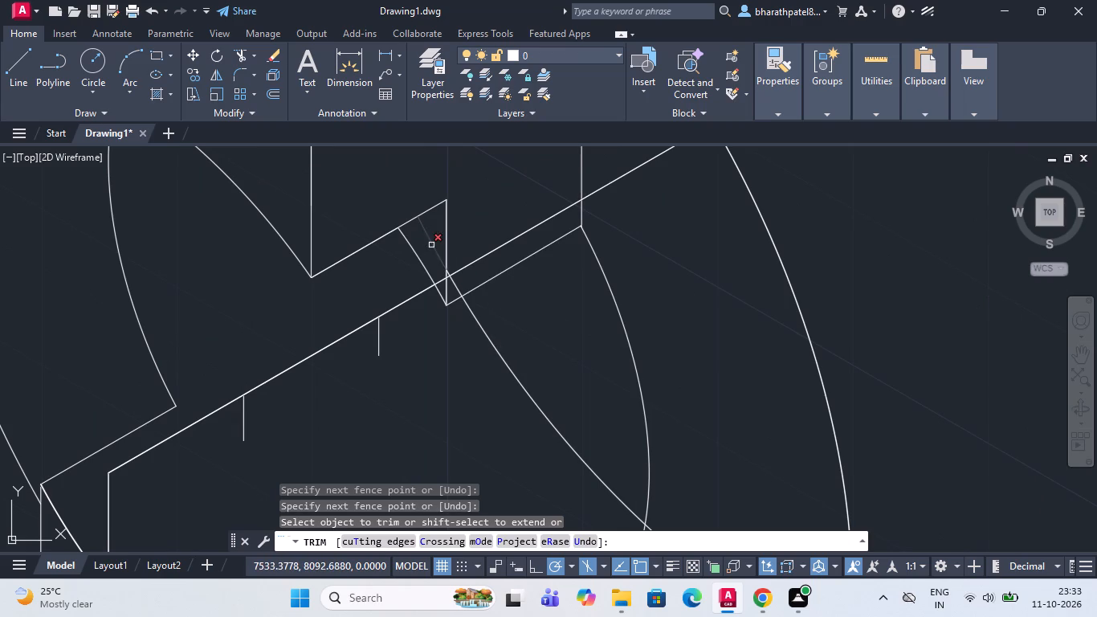
{"action": "left_click", "coordinate": [431, 244]}
{"action": "scroll", "coordinate": [456, 272], "scroll_direction": "up", "scroll_amount": 4}
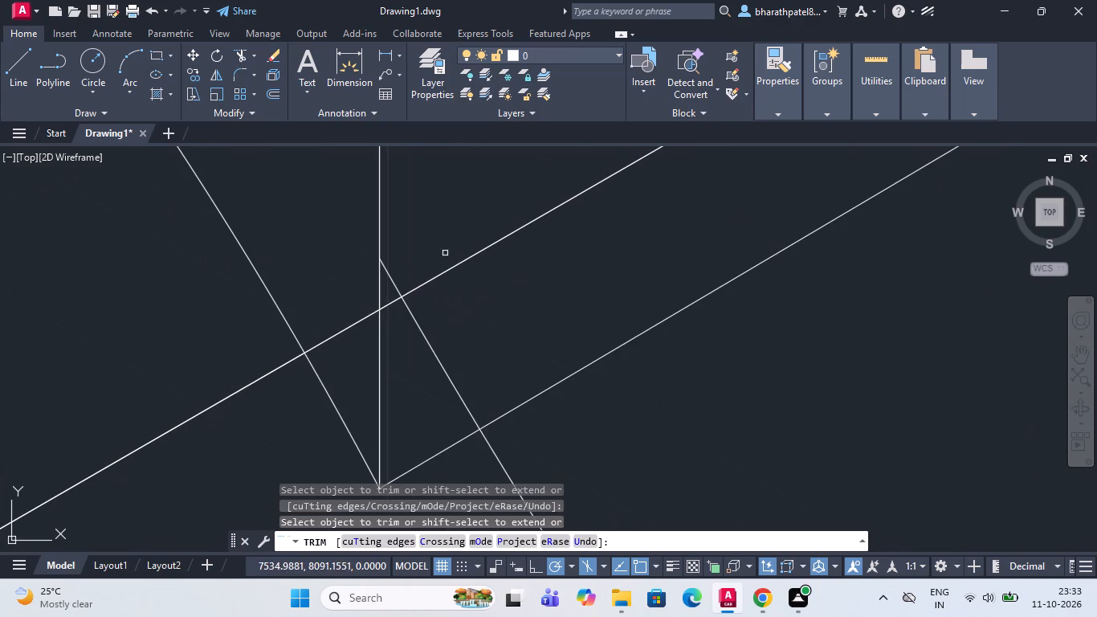
{"action": "left_click_drag", "start_coordinate": [439, 237], "coordinate": [422, 358]}
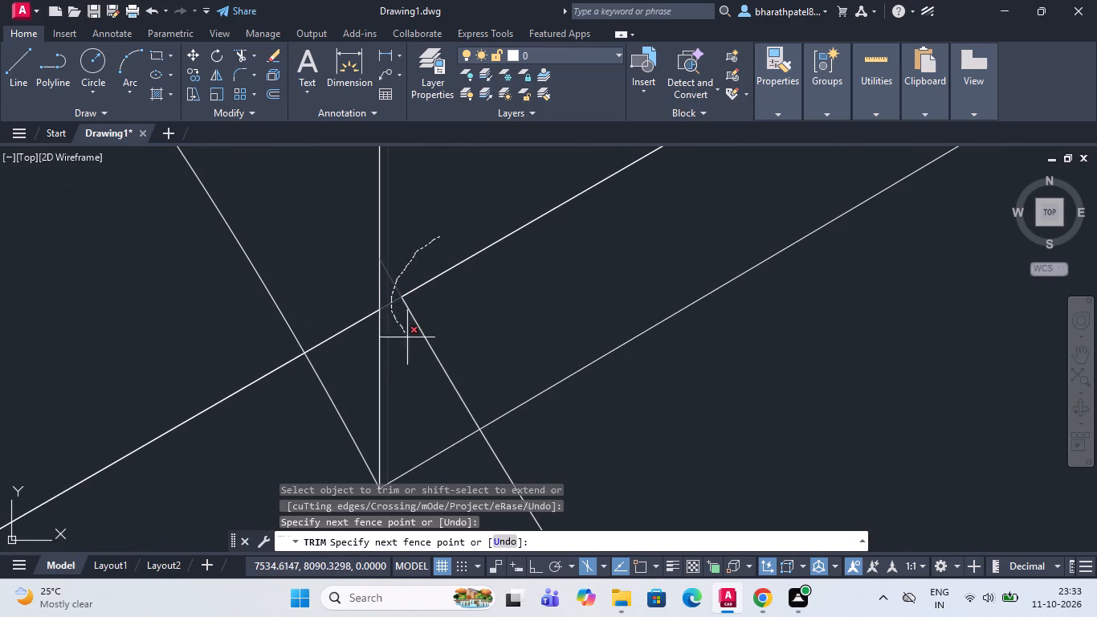
{"action": "left_click_drag", "start_coordinate": [422, 358], "coordinate": [506, 327]}
{"action": "left_click_drag", "start_coordinate": [455, 188], "coordinate": [501, 344]}
{"action": "scroll", "coordinate": [498, 329], "scroll_direction": "down", "scroll_amount": 4}
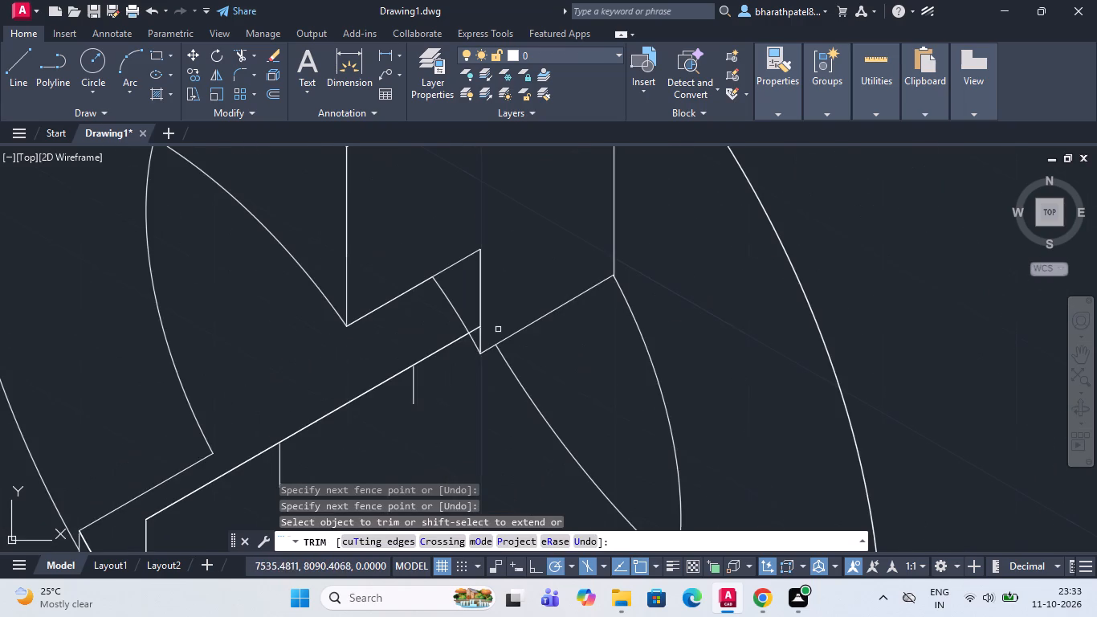
{"action": "scroll", "coordinate": [472, 338], "scroll_direction": "up", "scroll_amount": 4}
{"action": "left_click_drag", "start_coordinate": [468, 225], "coordinate": [487, 330]}
Trim the nearer isocircle's hidden arc across the bore opening and the notched block's face, up to the block's outer arc.
{"action": "scroll", "coordinate": [485, 326], "scroll_direction": "down", "scroll_amount": 3}
{"action": "scroll", "coordinate": [460, 394], "scroll_direction": "down", "scroll_amount": 4}
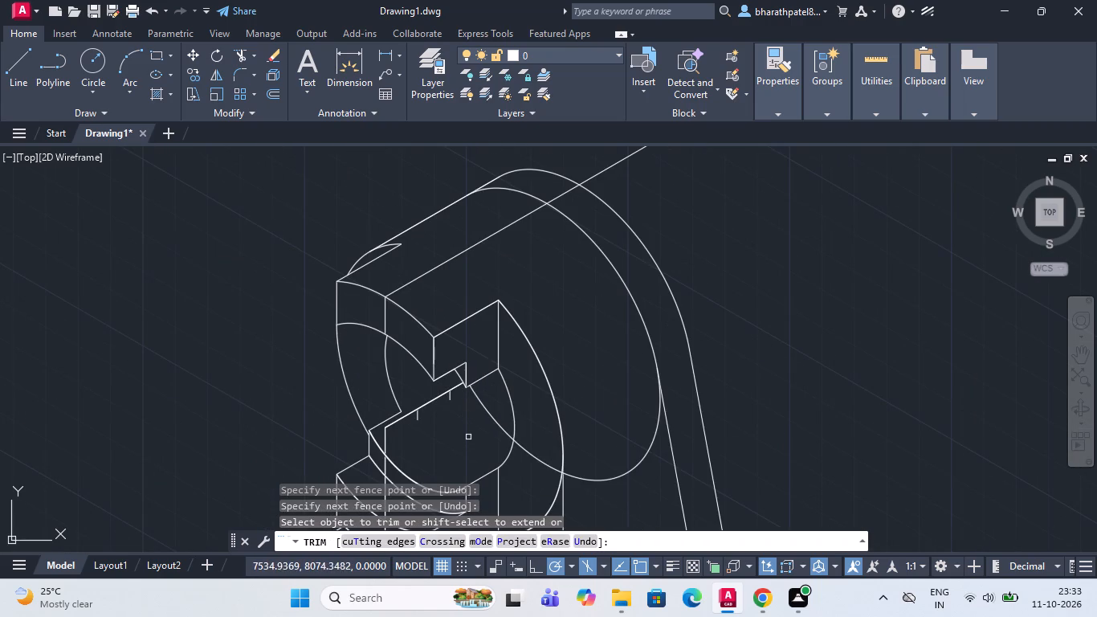
{"action": "left_click_drag", "start_coordinate": [491, 404], "coordinate": [483, 443]}
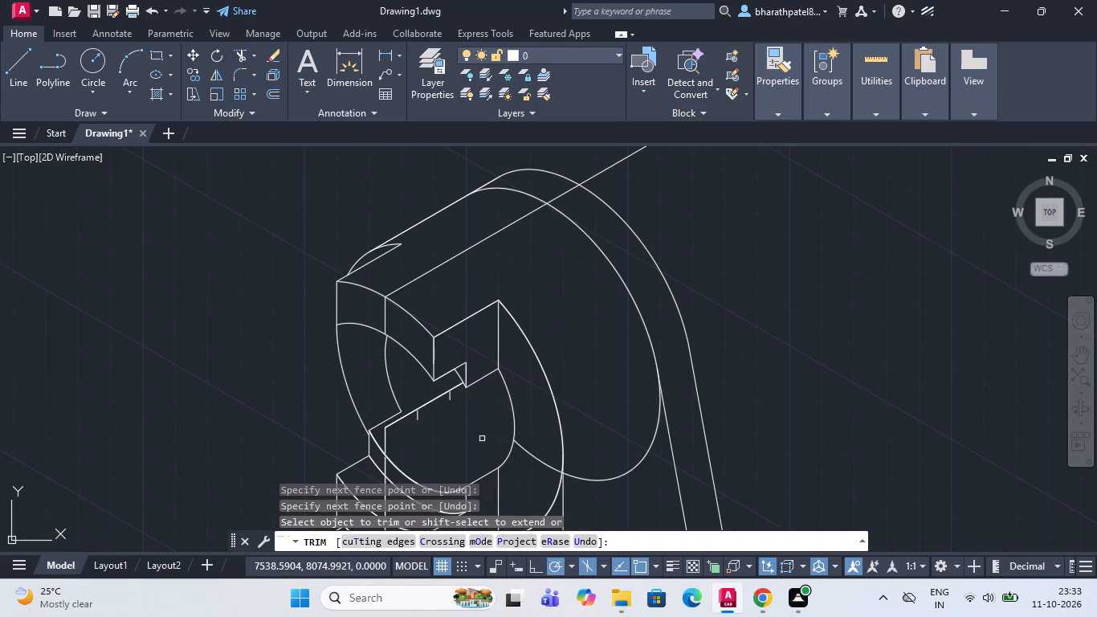
{"action": "scroll", "coordinate": [482, 432], "scroll_direction": "down", "scroll_amount": 3}
{"action": "scroll", "coordinate": [483, 463], "scroll_direction": "up", "scroll_amount": 4}
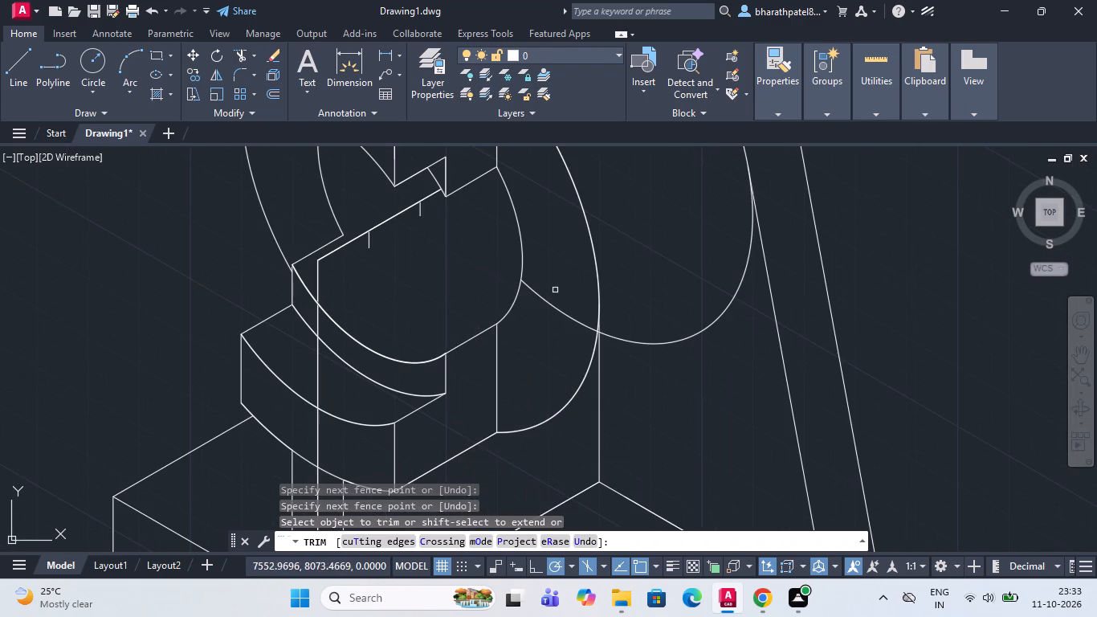
{"action": "left_click_drag", "start_coordinate": [561, 270], "coordinate": [553, 374]}
Draw a line from the lower quadrant of the notched block's outer arc to the upright's nearer isocircle, using a tangent snap.
{"action": "scroll", "coordinate": [553, 370], "scroll_direction": "down", "scroll_amount": 2}
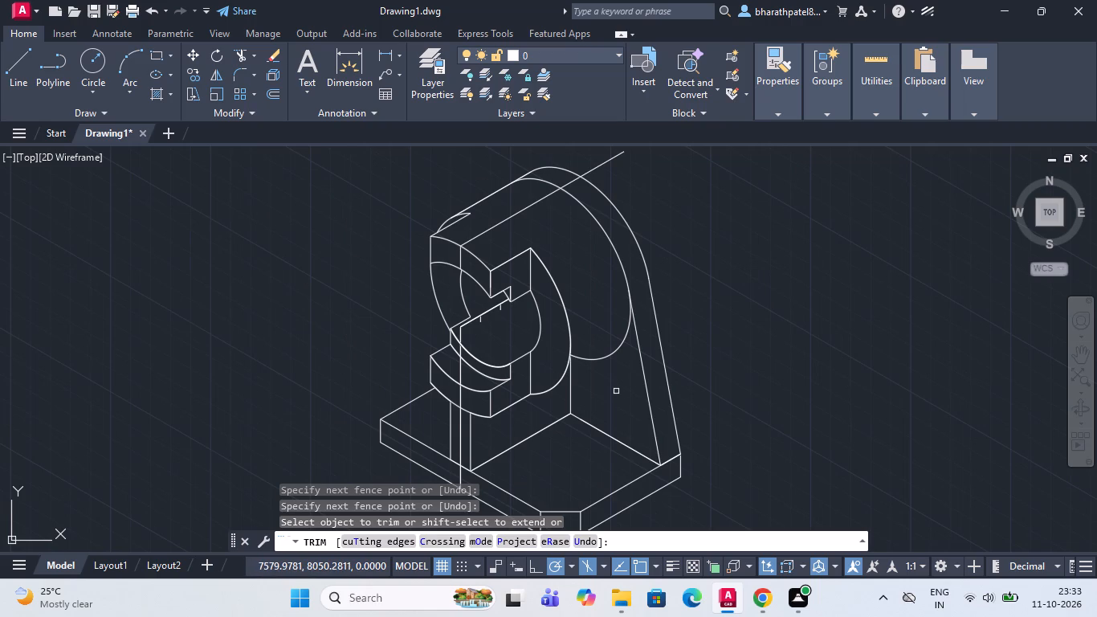
{"action": "left_click", "coordinate": [10, 67]}
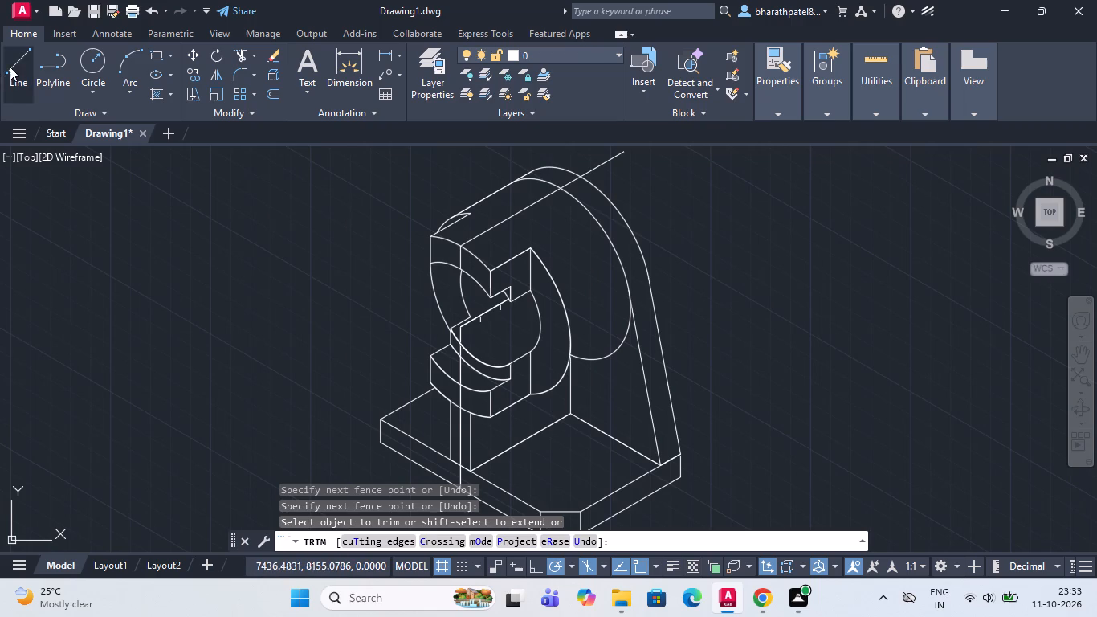
{"action": "scroll", "coordinate": [538, 394], "scroll_direction": "up", "scroll_amount": 3}
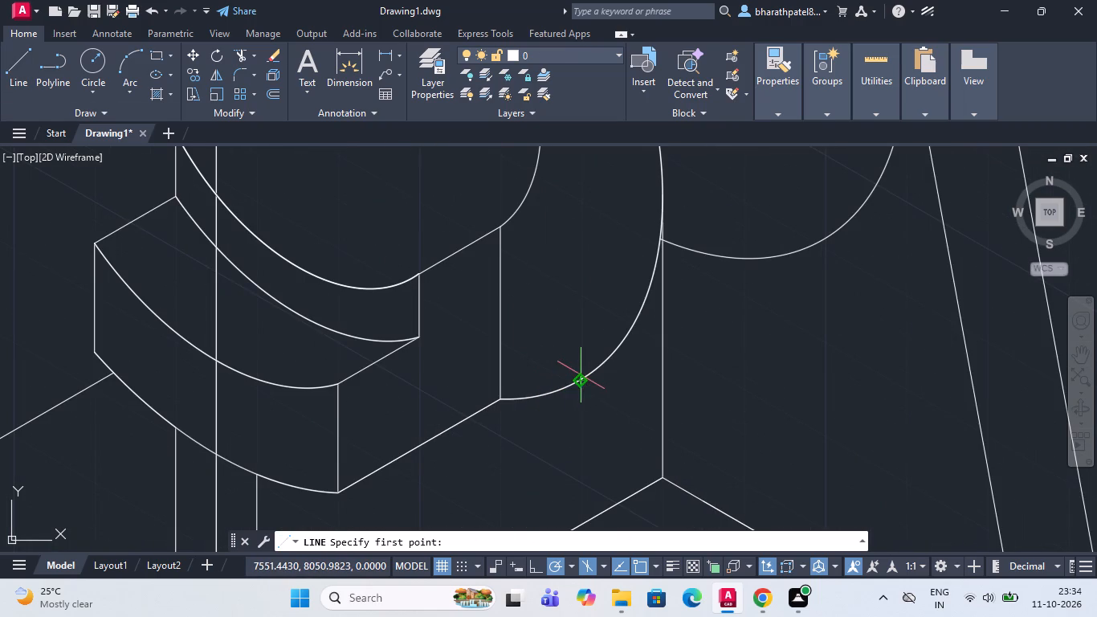
{"action": "left_click", "coordinate": [576, 382]}
{"action": "scroll", "coordinate": [578, 388], "scroll_direction": "down", "scroll_amount": 2}
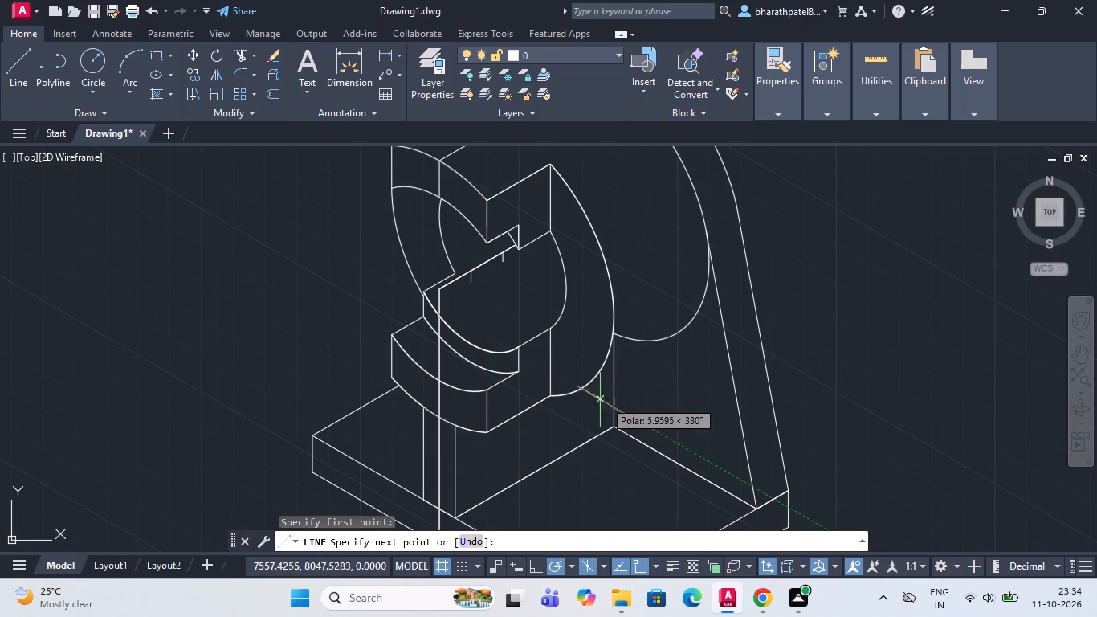
{"action": "scroll", "coordinate": [691, 325], "scroll_direction": "up", "scroll_amount": 2}
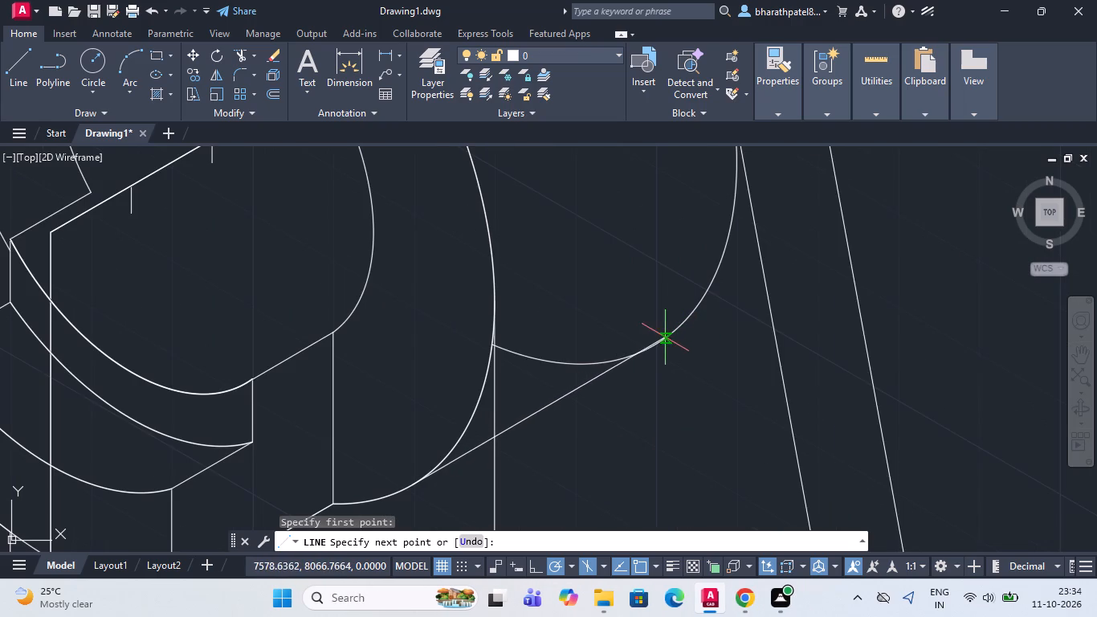
{"action": "type", "text": "ta"}
{"action": "key", "text": "n"}
{"action": "key", "text": "Return"}
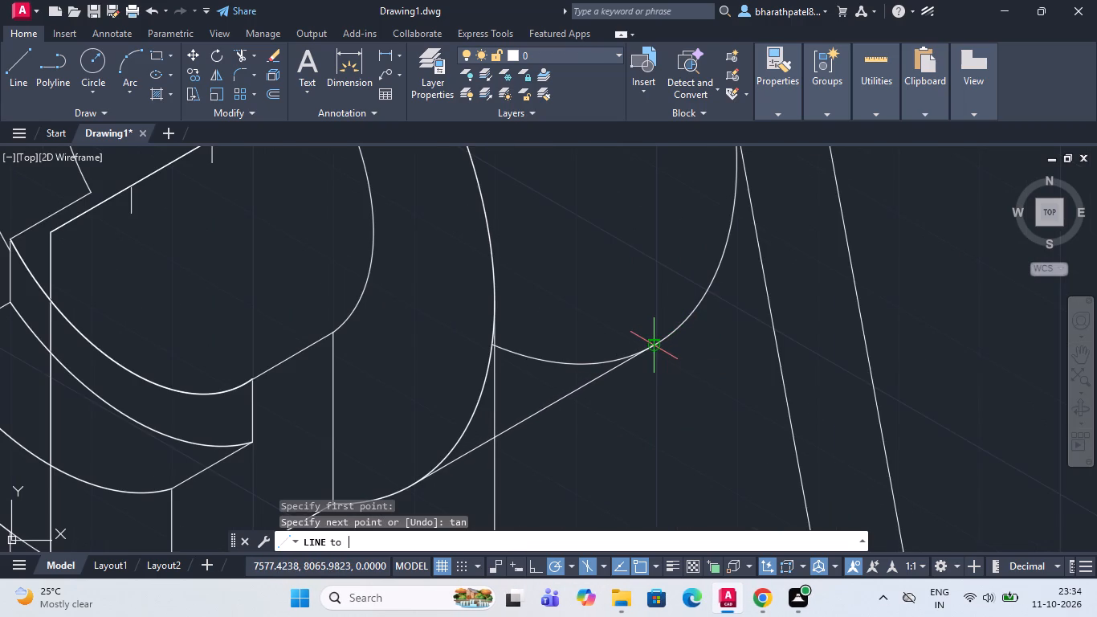
{"action": "left_click", "coordinate": [658, 345]}
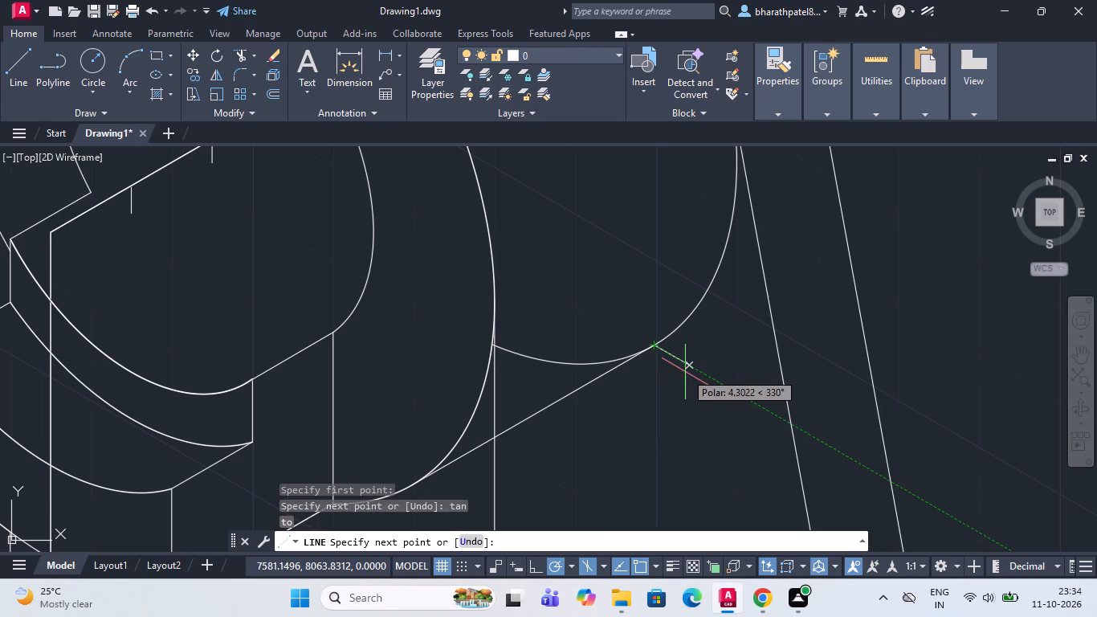
{"action": "key", "text": "Escape"}
Trim the nearer isocircle's arc above the new tangent line, the upright's vertical edge above that line, and the leftover arc stub.
{"action": "scroll", "coordinate": [562, 300], "scroll_direction": "down", "scroll_amount": 1}
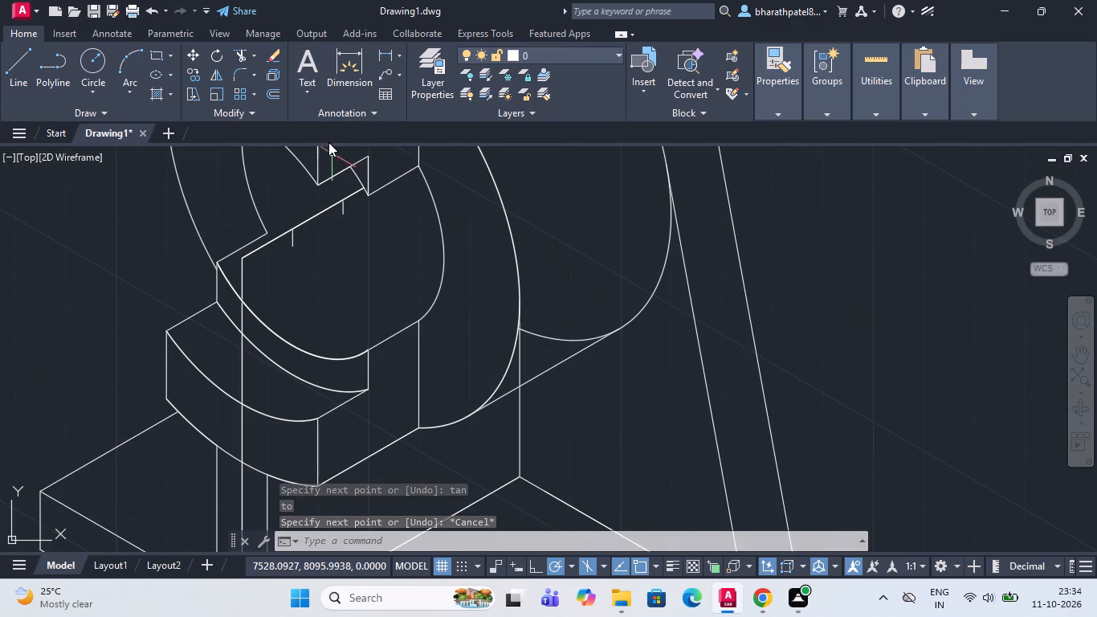
{"action": "left_click", "coordinate": [241, 53]}
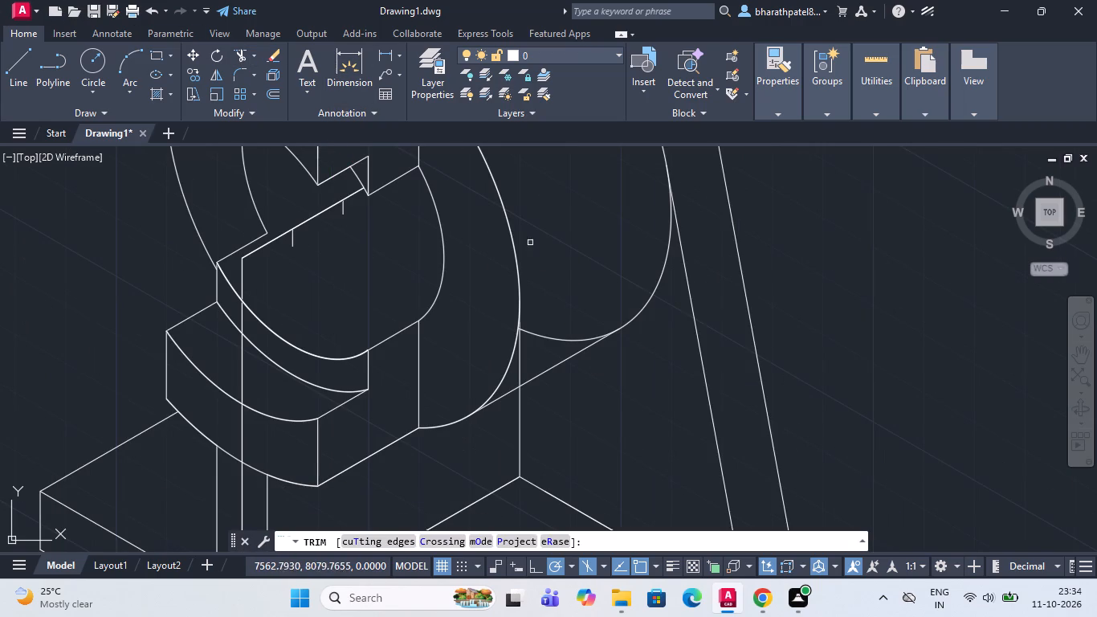
{"action": "left_click", "coordinate": [559, 341]}
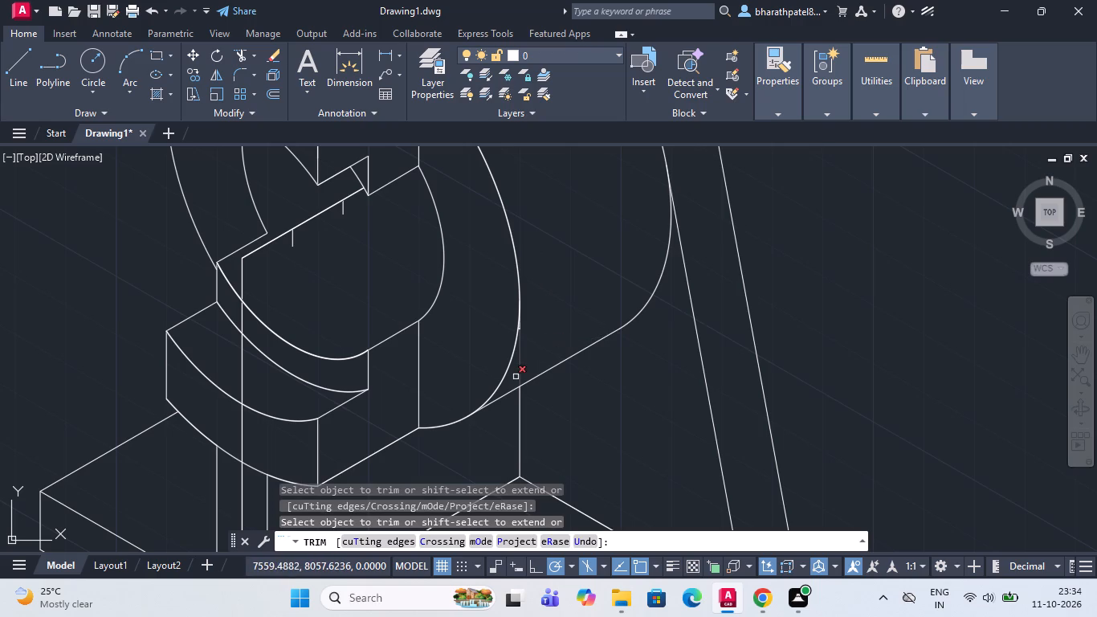
{"action": "left_click", "coordinate": [522, 373]}
{"action": "scroll", "coordinate": [524, 351], "scroll_direction": "up", "scroll_amount": 3}
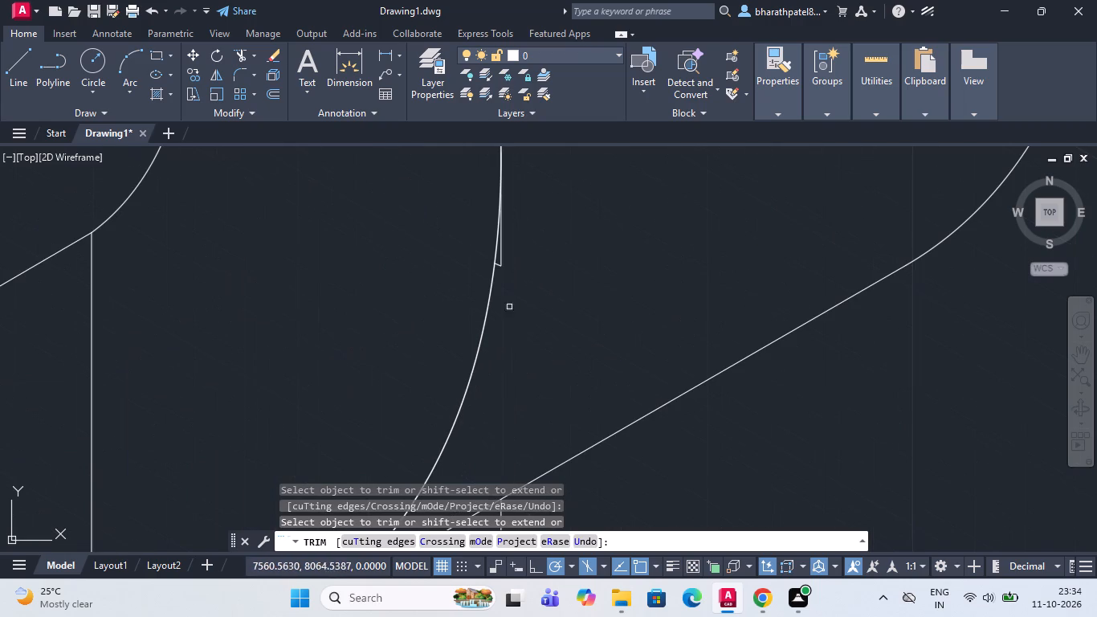
{"action": "left_click", "coordinate": [503, 261]}
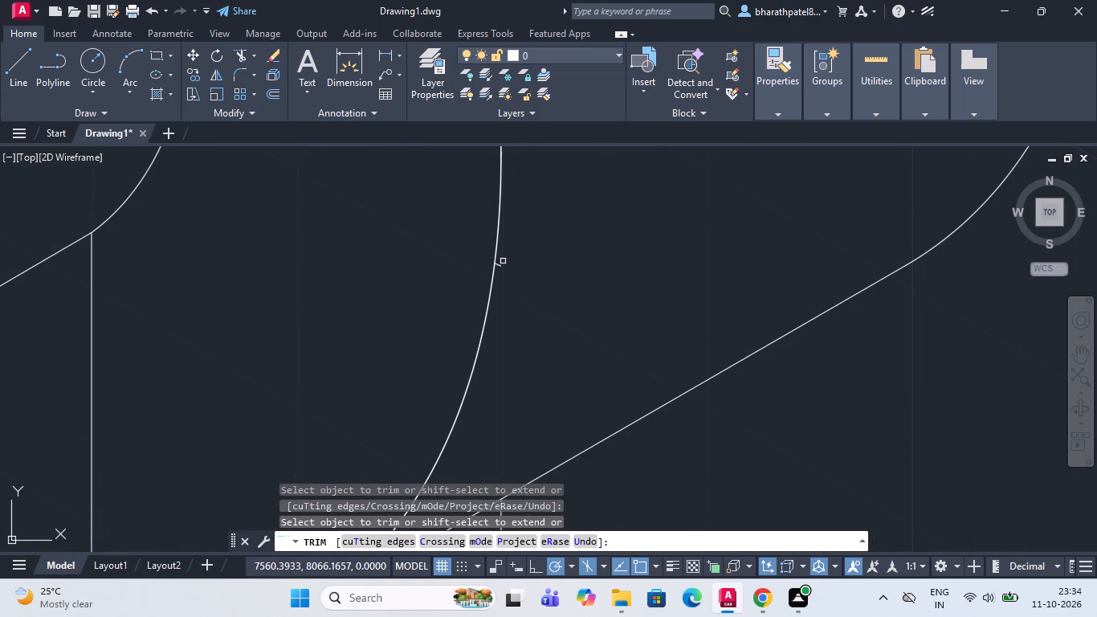
{"action": "left_click", "coordinate": [501, 267]}
Examine the base plate, the lower tangent edge and the whole part for remaining lines that need trimming.
{"action": "scroll", "coordinate": [504, 262], "scroll_direction": "down", "scroll_amount": 4}
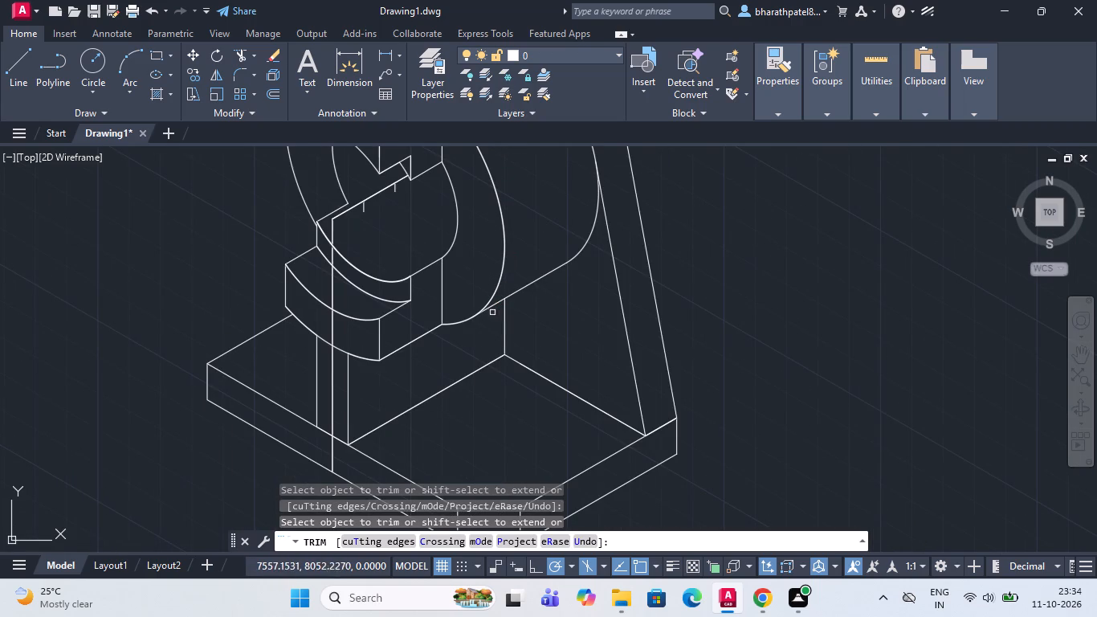
{"action": "scroll", "coordinate": [479, 329], "scroll_direction": "up", "scroll_amount": 2}
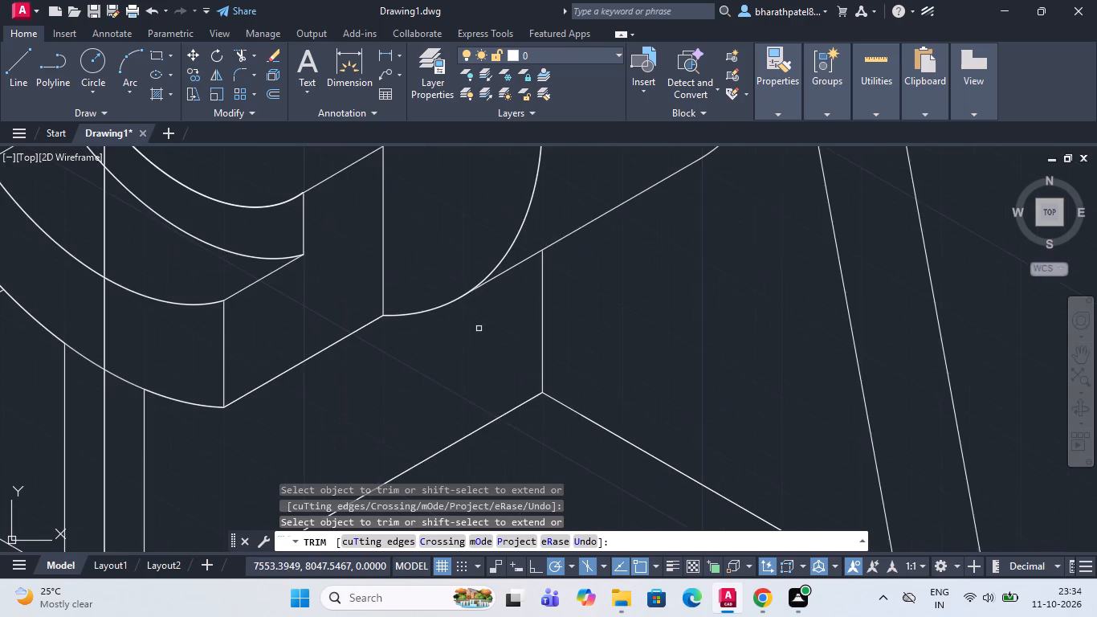
{"action": "scroll", "coordinate": [479, 329], "scroll_direction": "down", "scroll_amount": 1}
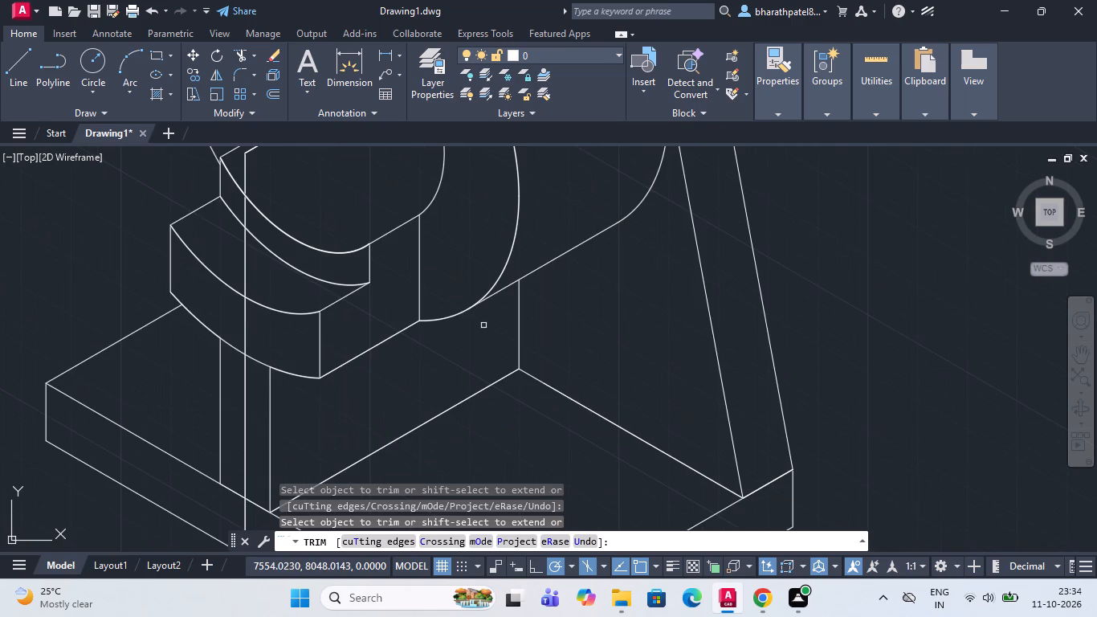
{"action": "scroll", "coordinate": [484, 323], "scroll_direction": "down", "scroll_amount": 3}
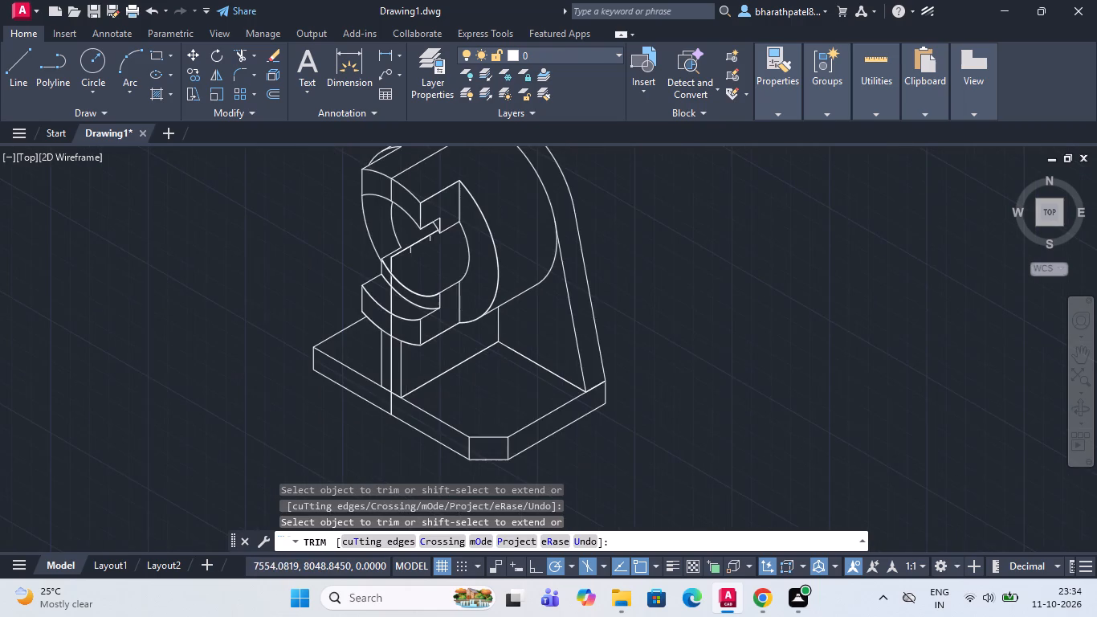
{"action": "scroll", "coordinate": [477, 346], "scroll_direction": "up", "scroll_amount": 3}
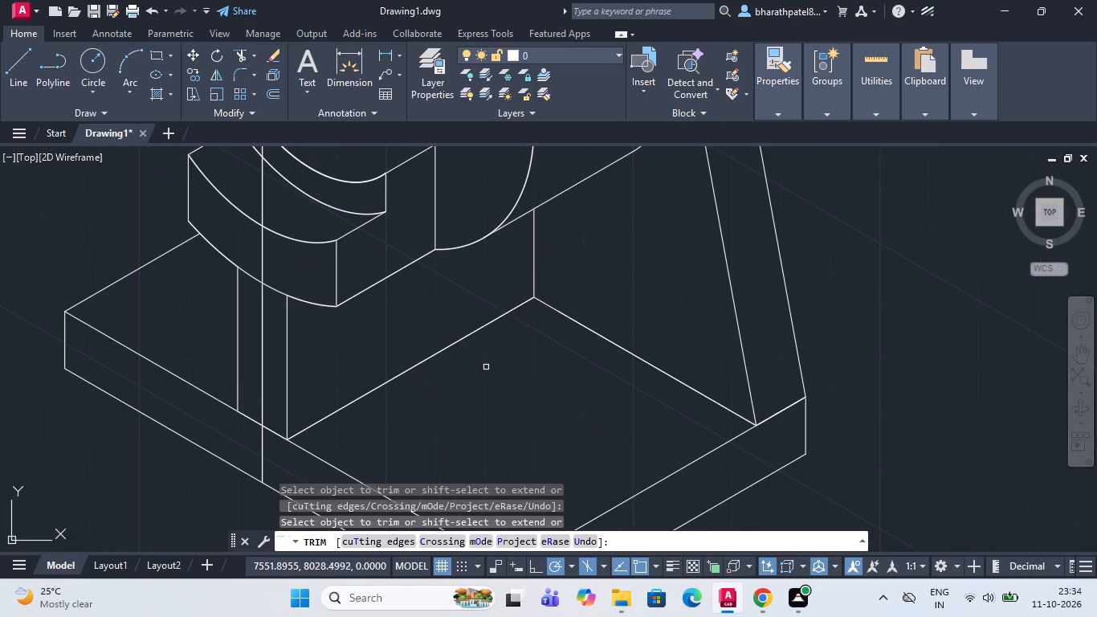
{"action": "scroll", "coordinate": [495, 375], "scroll_direction": "down", "scroll_amount": 2}
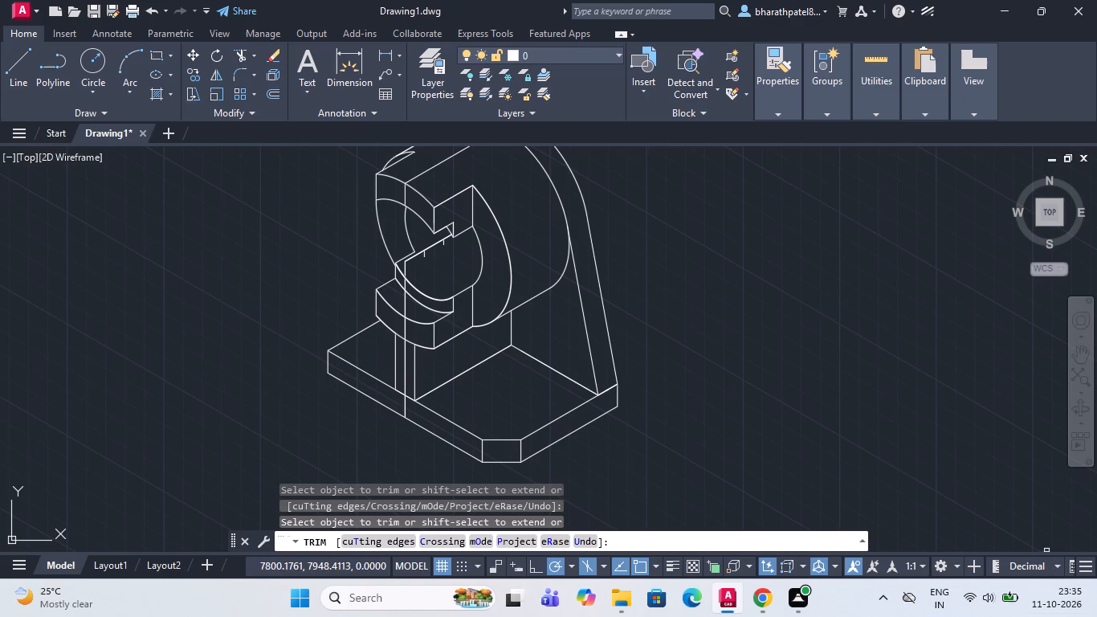
{"action": "scroll", "coordinate": [326, 607], "scroll_direction": "down", "scroll_amount": 1}
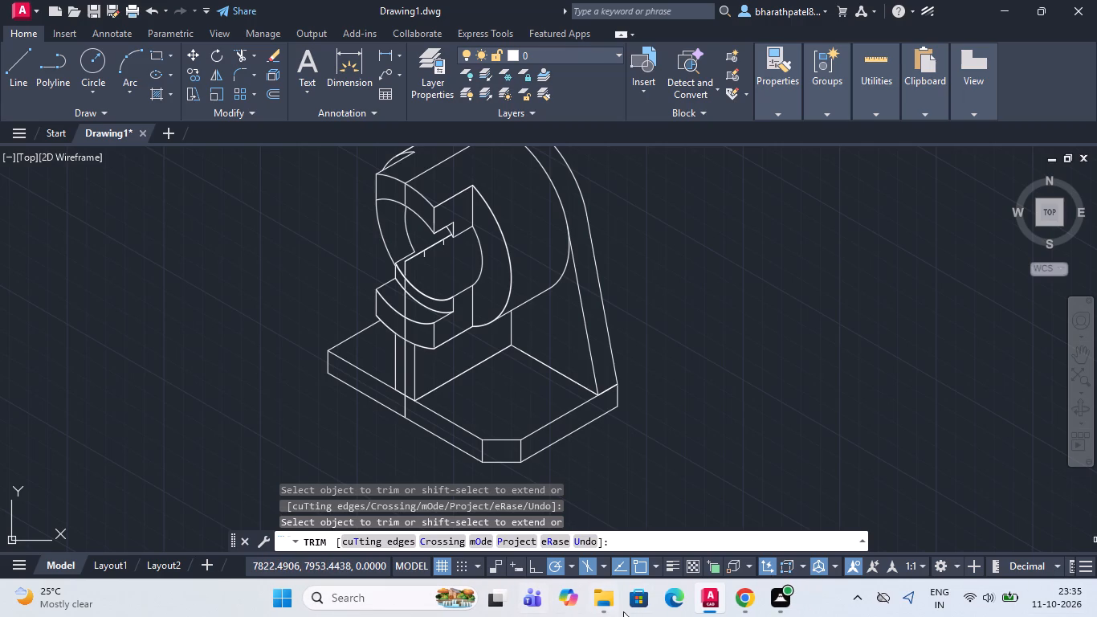
{"action": "scroll", "coordinate": [312, 347], "scroll_direction": "down", "scroll_amount": 2}
{"action": "scroll", "coordinate": [377, 260], "scroll_direction": "up", "scroll_amount": 2}
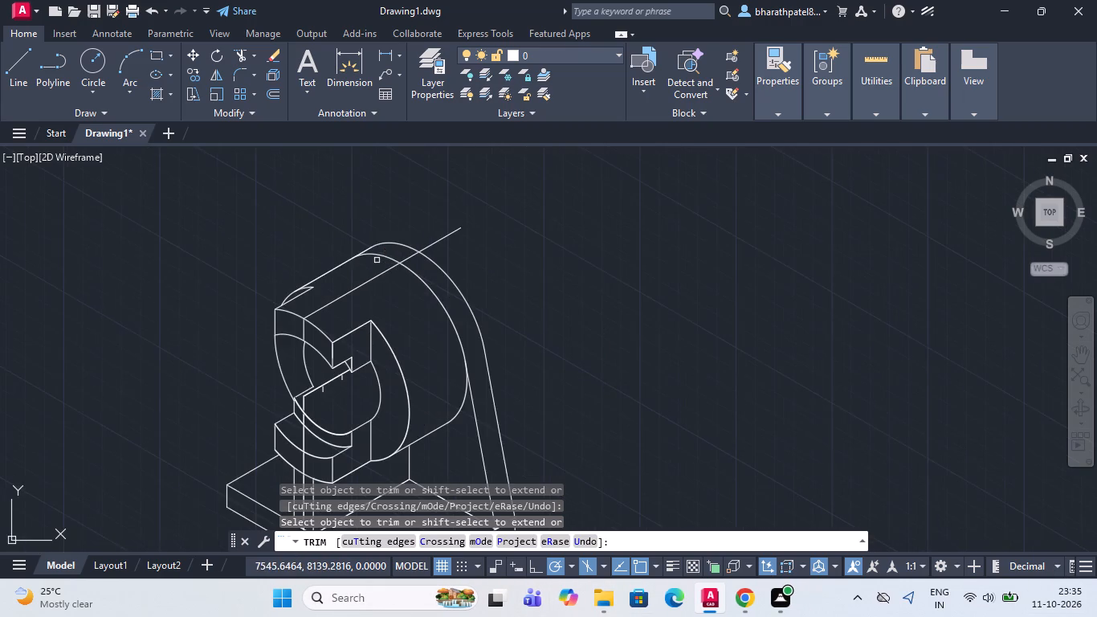
{"action": "scroll", "coordinate": [377, 260], "scroll_direction": "down", "scroll_amount": 2}
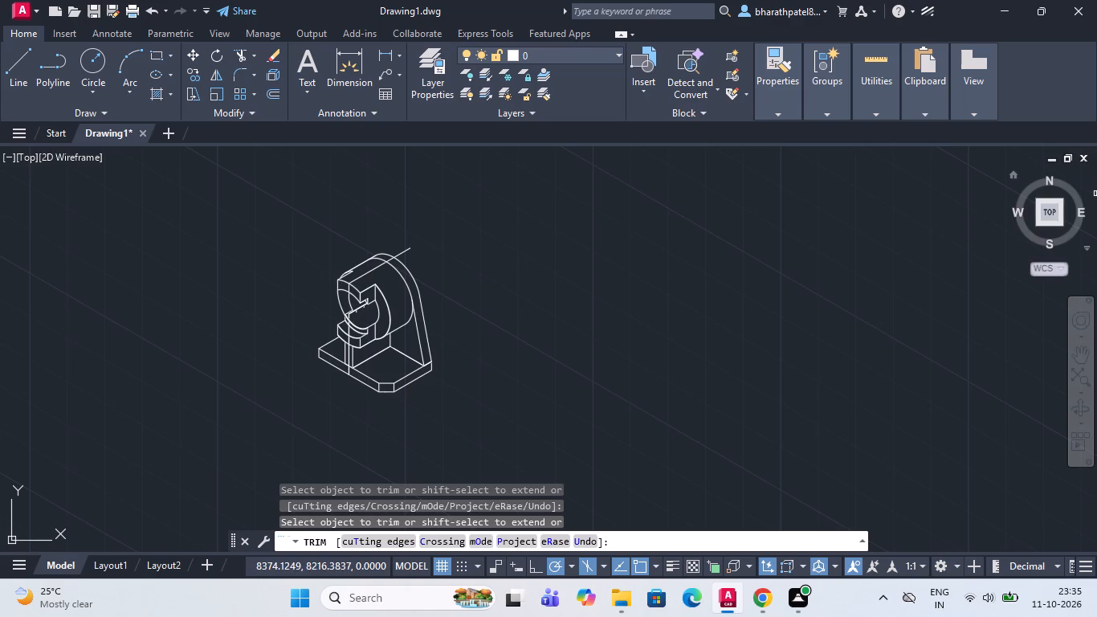
{"action": "scroll", "coordinate": [394, 345], "scroll_direction": "down", "scroll_amount": 2}
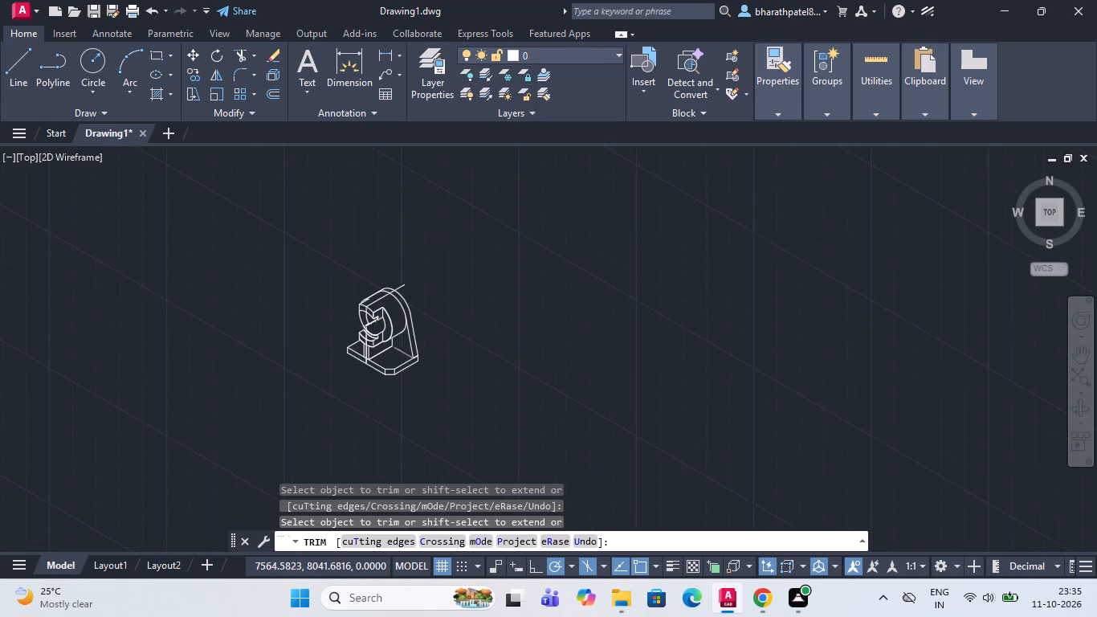
Trim the slanted construction line crossing the bore opening, along with the short vertical stubs hanging from it.
{"action": "scroll", "coordinate": [394, 345], "scroll_direction": "up", "scroll_amount": 3}
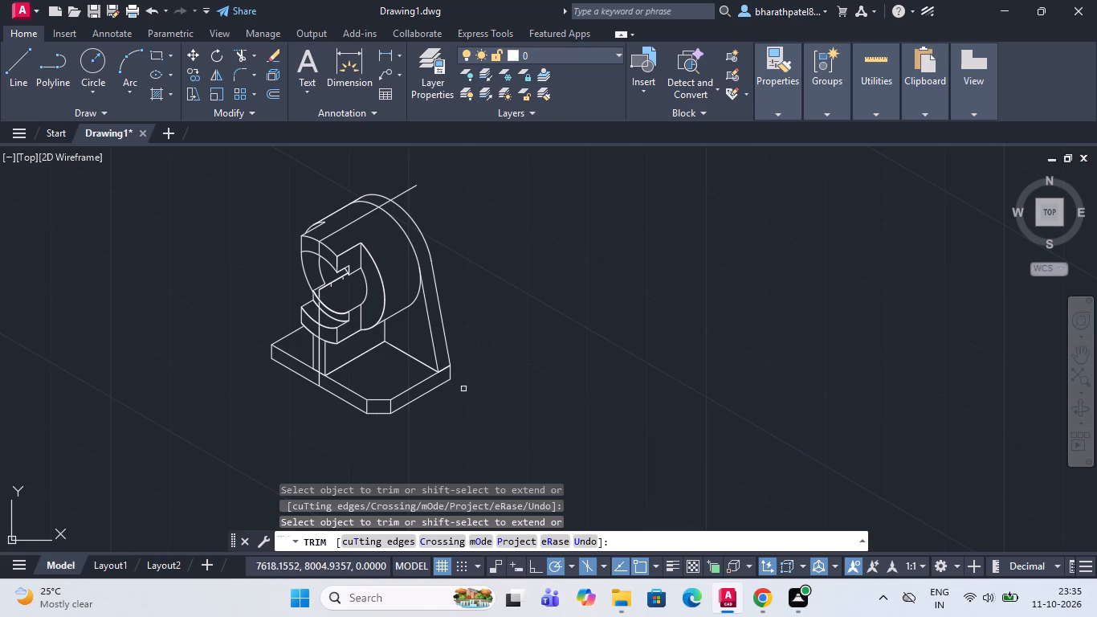
{"action": "scroll", "coordinate": [332, 286], "scroll_direction": "up", "scroll_amount": 4}
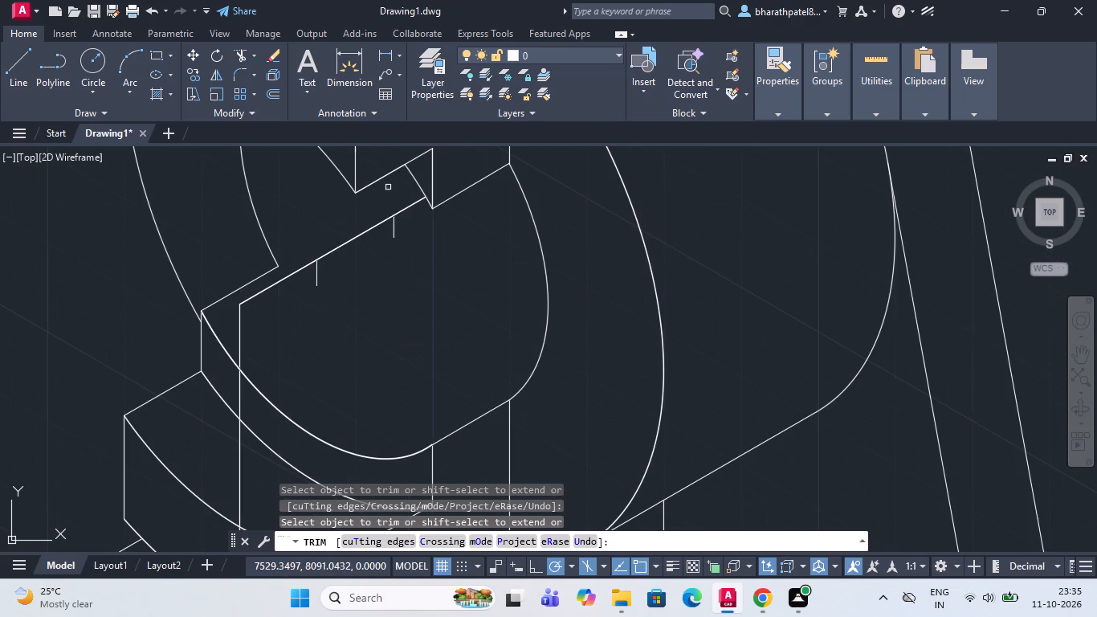
{"action": "left_click_drag", "start_coordinate": [337, 216], "coordinate": [365, 311]}
{"action": "left_click_drag", "start_coordinate": [310, 245], "coordinate": [307, 326]}
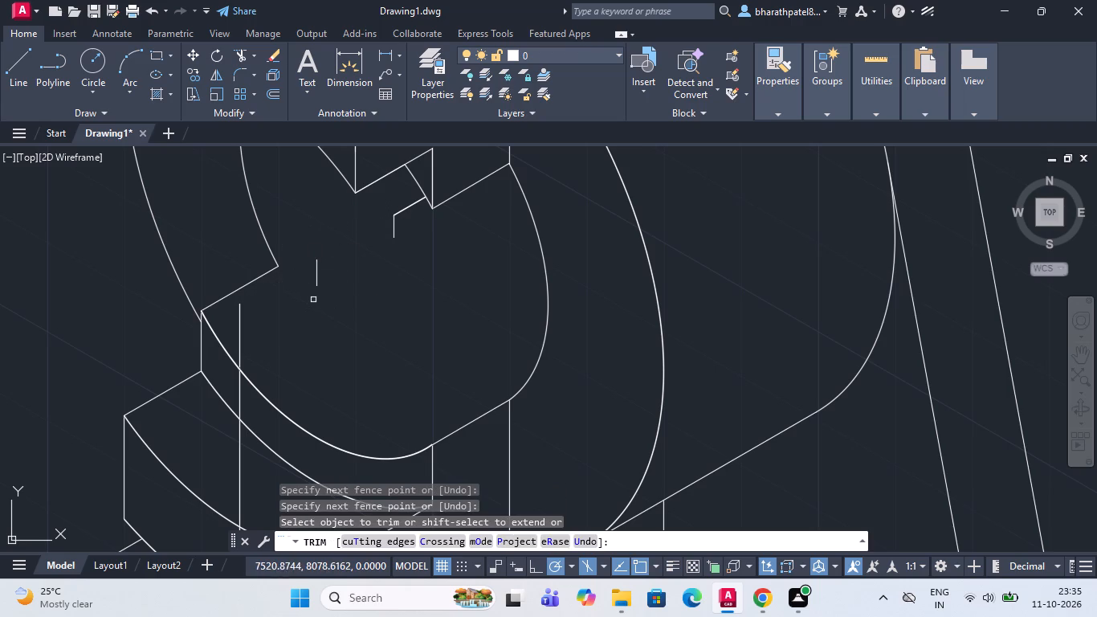
{"action": "left_click_drag", "start_coordinate": [289, 296], "coordinate": [390, 234]}
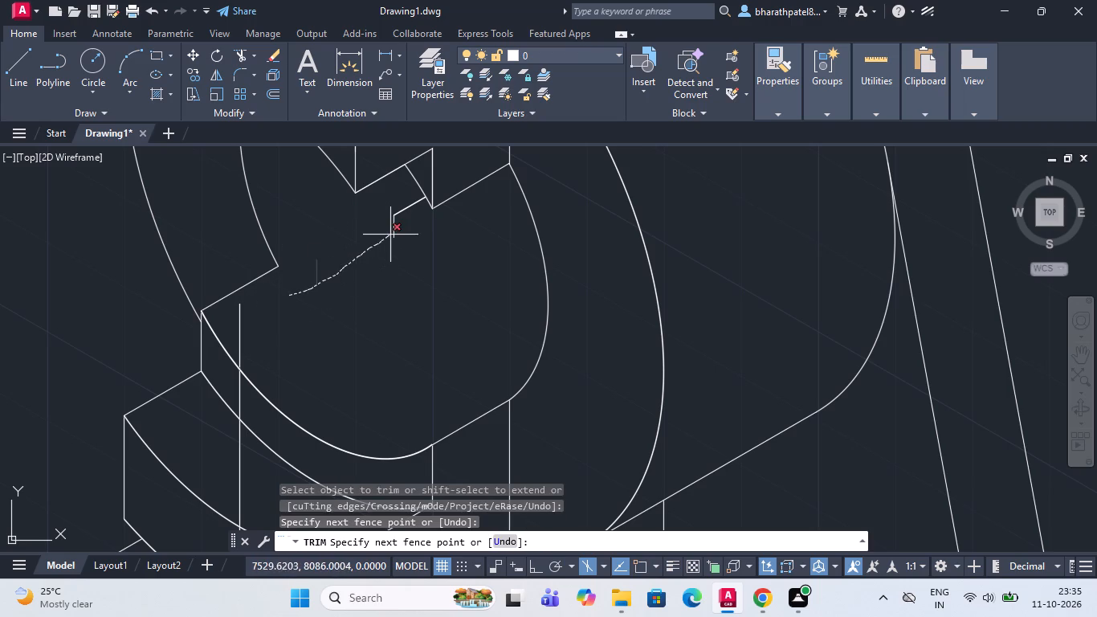
{"action": "left_click_drag", "start_coordinate": [390, 234], "coordinate": [400, 210]}
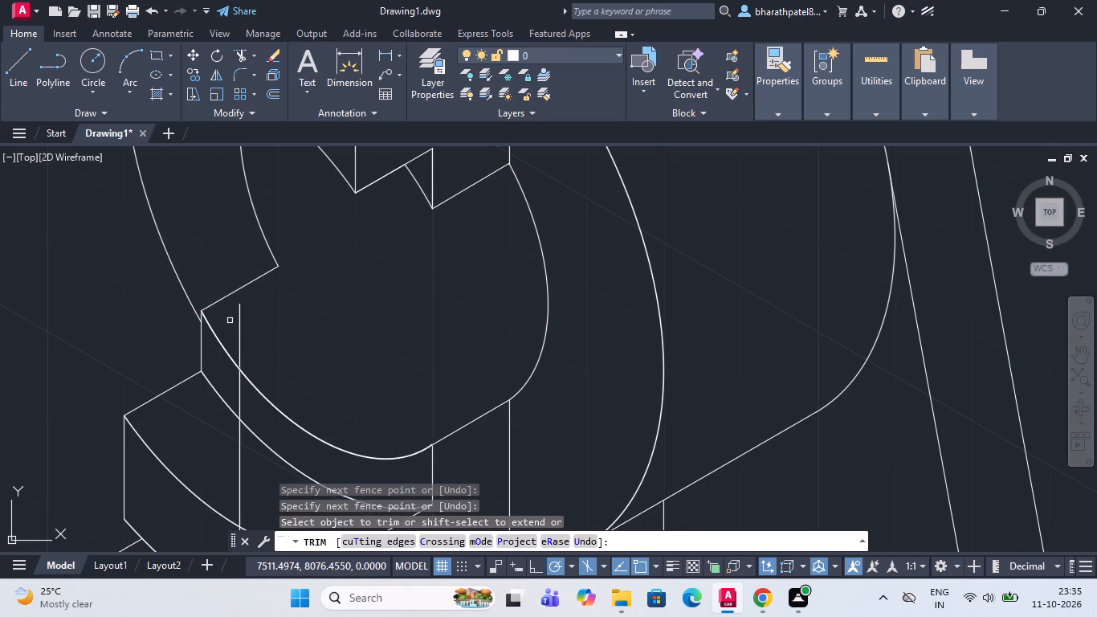
Trim the vertical construction line from inside the bore opening down across the lower notched block's faces.
{"action": "left_click_drag", "start_coordinate": [228, 317], "coordinate": [251, 353]}
{"action": "left_click", "coordinate": [241, 398]}
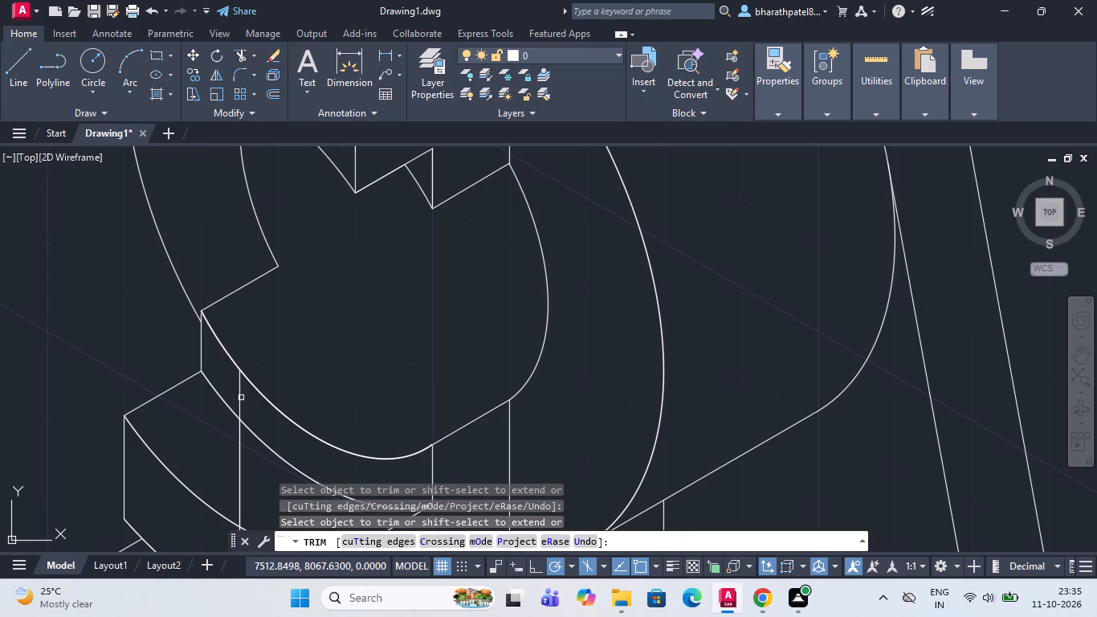
{"action": "left_click_drag", "start_coordinate": [230, 382], "coordinate": [244, 414]}
{"action": "left_click_drag", "start_coordinate": [194, 440], "coordinate": [253, 521]}
{"action": "scroll", "coordinate": [239, 478], "scroll_direction": "down", "scroll_amount": 4}
{"action": "scroll", "coordinate": [226, 519], "scroll_direction": "up", "scroll_amount": 4}
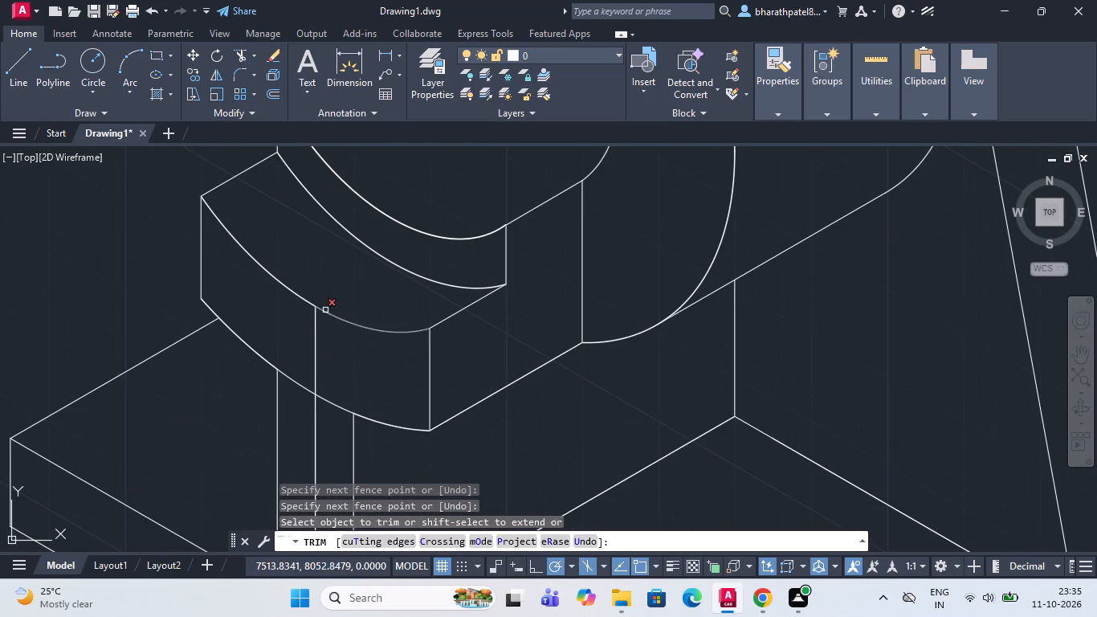
{"action": "left_click_drag", "start_coordinate": [283, 322], "coordinate": [353, 397]}
Trim the rest of that vertical construction line below the block, across the upright's narrow face and the base plate's front edge.
{"action": "scroll", "coordinate": [349, 393], "scroll_direction": "down", "scroll_amount": 3}
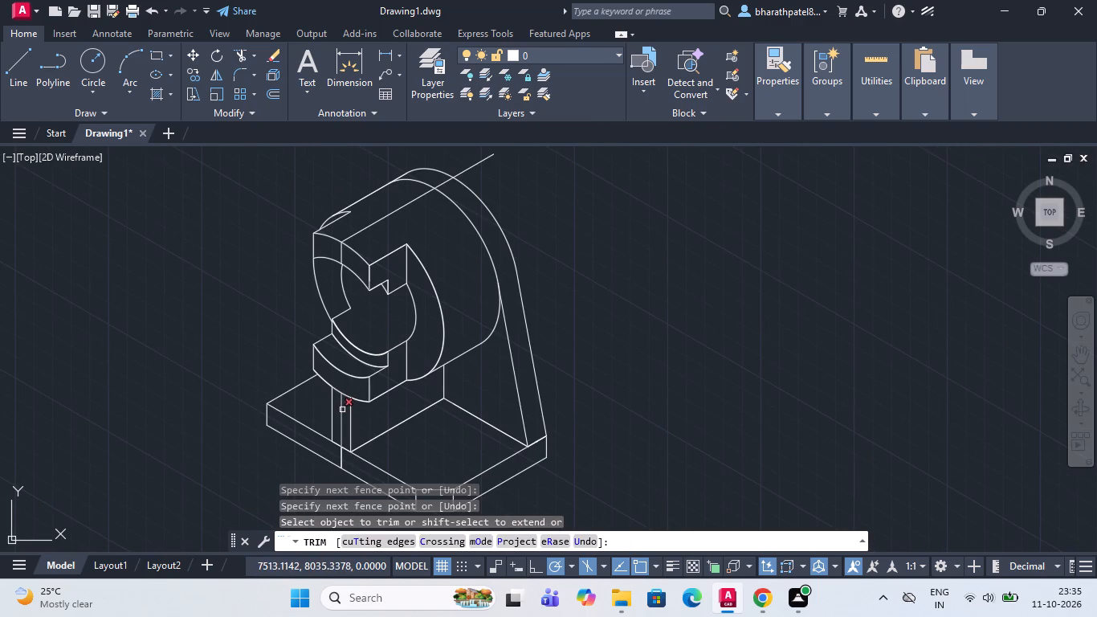
{"action": "left_click", "coordinate": [341, 411]}
{"action": "left_click", "coordinate": [340, 417]}
{"action": "scroll", "coordinate": [341, 465], "scroll_direction": "up", "scroll_amount": 3}
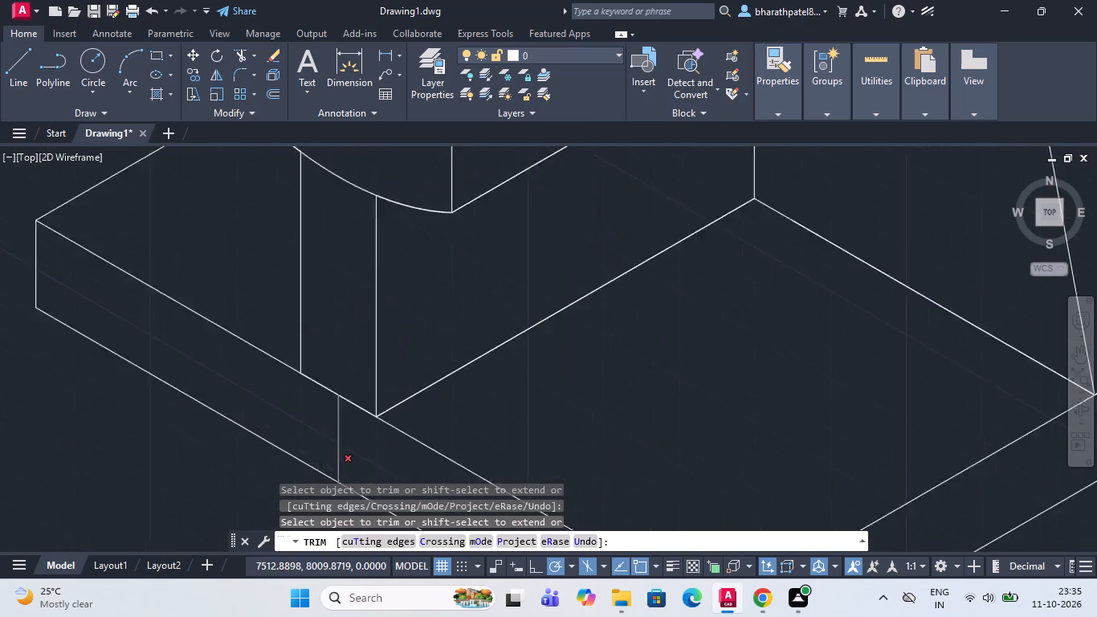
{"action": "scroll", "coordinate": [341, 465], "scroll_direction": "up", "scroll_amount": 2}
{"action": "left_click_drag", "start_coordinate": [294, 390], "coordinate": [453, 545]}
{"action": "scroll", "coordinate": [418, 493], "scroll_direction": "down", "scroll_amount": 3}
{"action": "scroll", "coordinate": [386, 336], "scroll_direction": "down", "scroll_amount": 4}
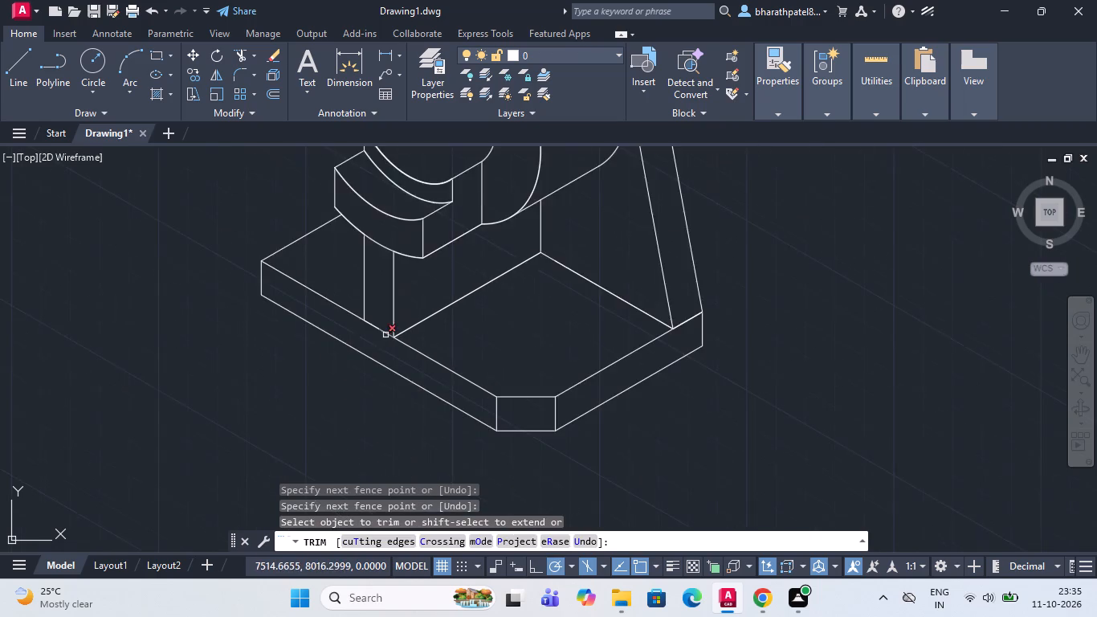
Trim the slanted construction line running from the notched block's top arc across the cylinder to beyond the upright's rear arc.
{"action": "scroll", "coordinate": [384, 335], "scroll_direction": "down", "scroll_amount": 4}
{"action": "scroll", "coordinate": [400, 287], "scroll_direction": "up", "scroll_amount": 5}
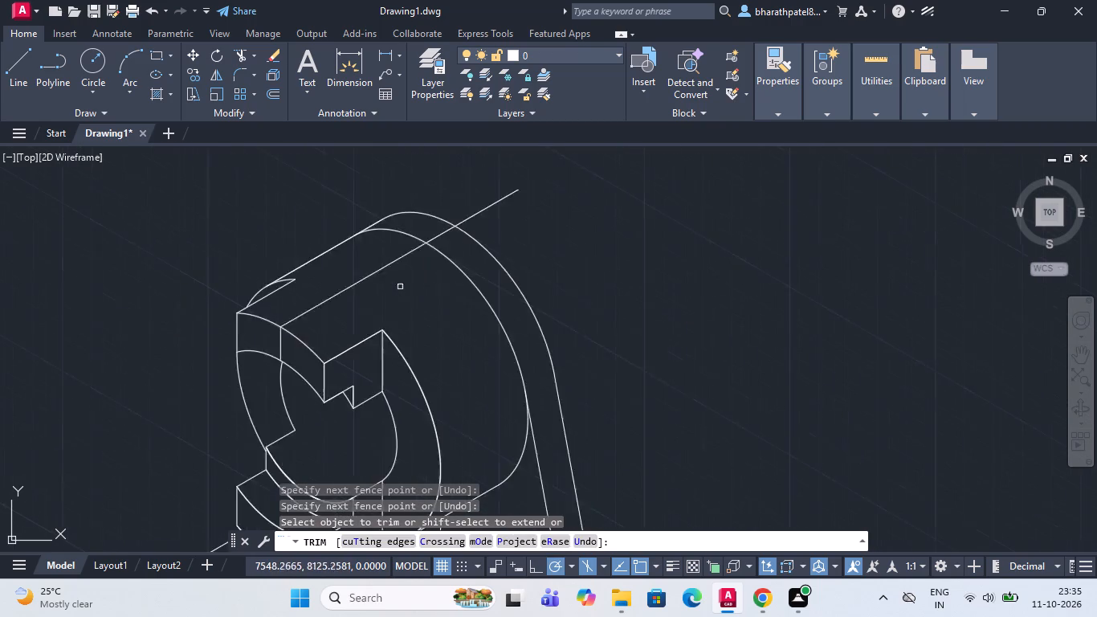
{"action": "left_click_drag", "start_coordinate": [309, 255], "coordinate": [351, 338]}
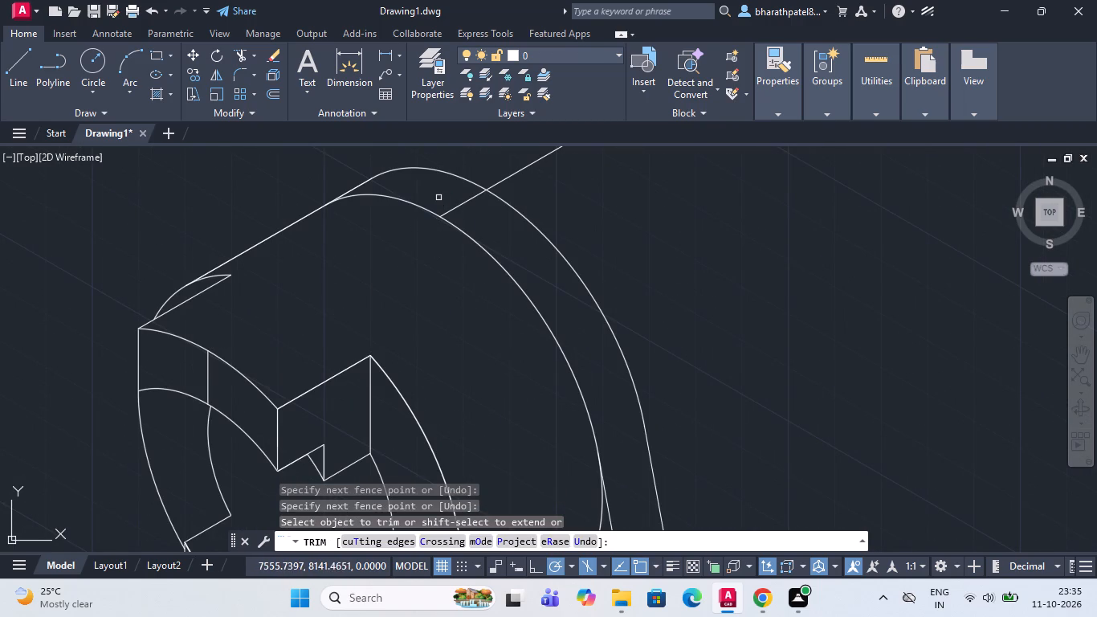
{"action": "left_click_drag", "start_coordinate": [441, 198], "coordinate": [488, 239]}
{"action": "left_click_drag", "start_coordinate": [486, 170], "coordinate": [573, 221]}
{"action": "scroll", "coordinate": [573, 221], "scroll_direction": "down", "scroll_amount": 4}
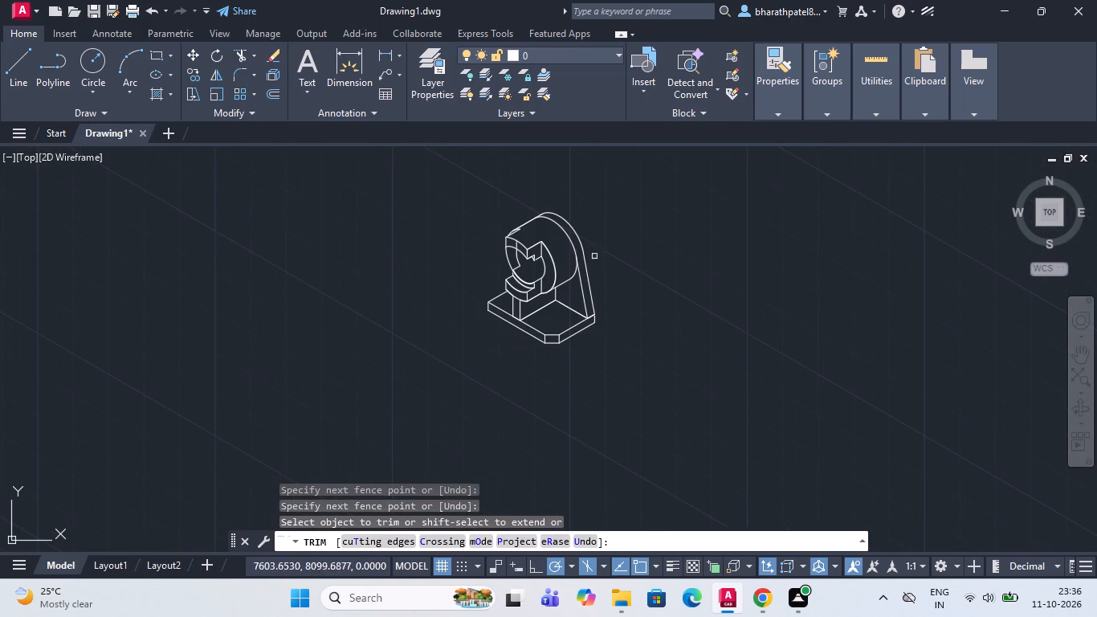
Trim the nearer isocircle's upper arc on the upright, between the top tangent edge and the sloped side edge.
{"action": "scroll", "coordinate": [623, 232], "scroll_direction": "up", "scroll_amount": 2}
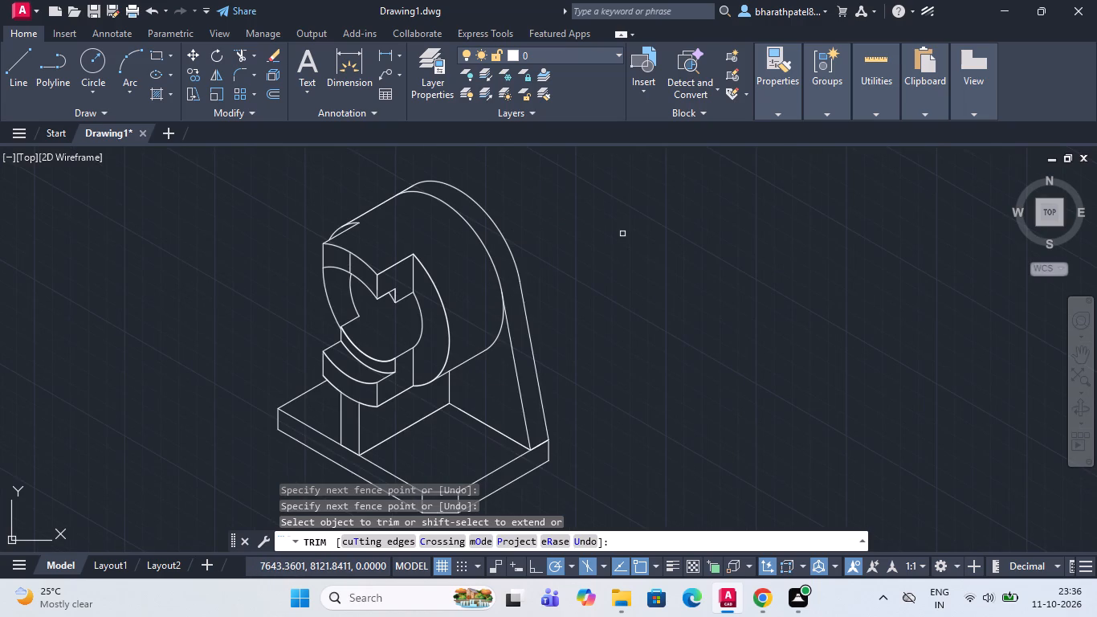
{"action": "left_click", "coordinate": [471, 231]}
Examine the whole part and the base plate's chamfered corner and edges for what is still missing.
{"action": "scroll", "coordinate": [526, 228], "scroll_direction": "down", "scroll_amount": 2}
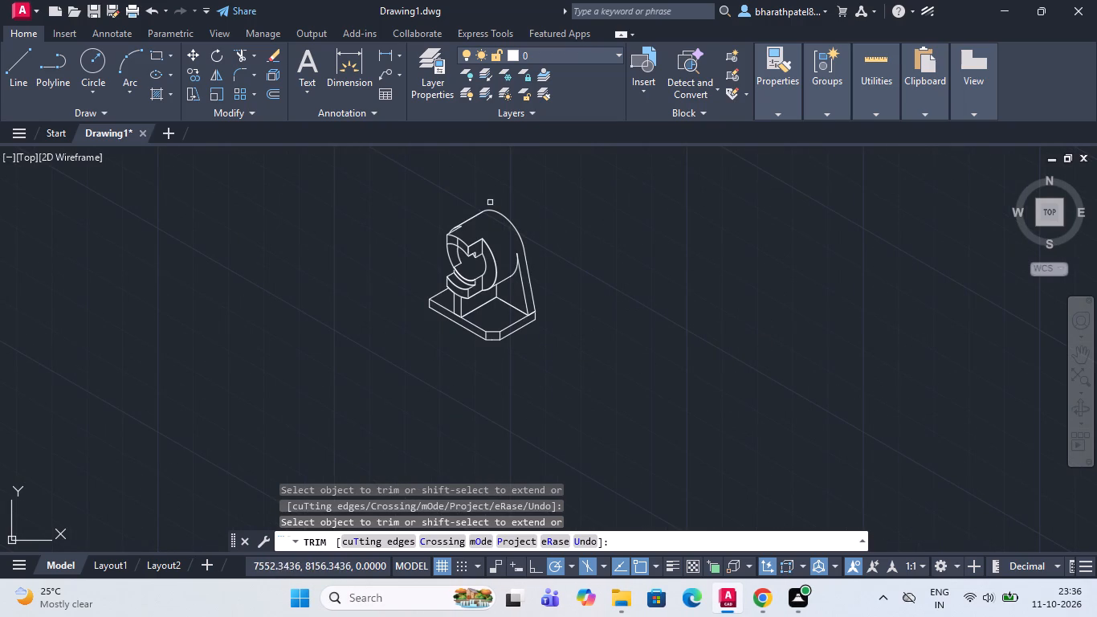
{"action": "scroll", "coordinate": [490, 202], "scroll_direction": "up", "scroll_amount": 2}
{"action": "scroll", "coordinate": [490, 202], "scroll_direction": "down", "scroll_amount": 1}
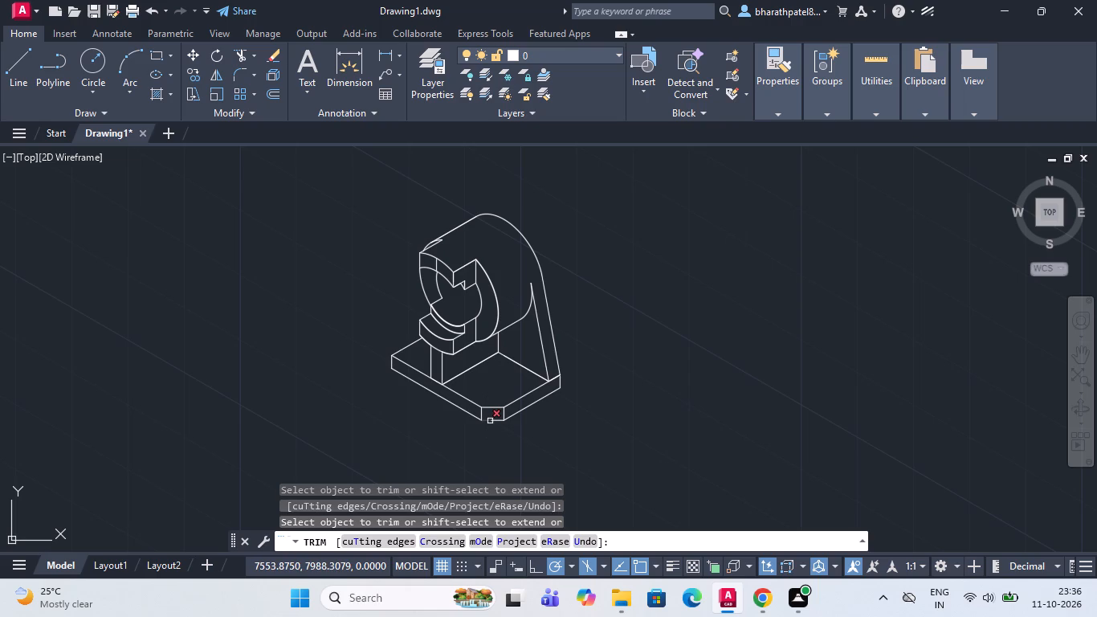
{"action": "scroll", "coordinate": [556, 303], "scroll_direction": "down", "scroll_amount": 1}
{"action": "scroll", "coordinate": [549, 399], "scroll_direction": "up", "scroll_amount": 3}
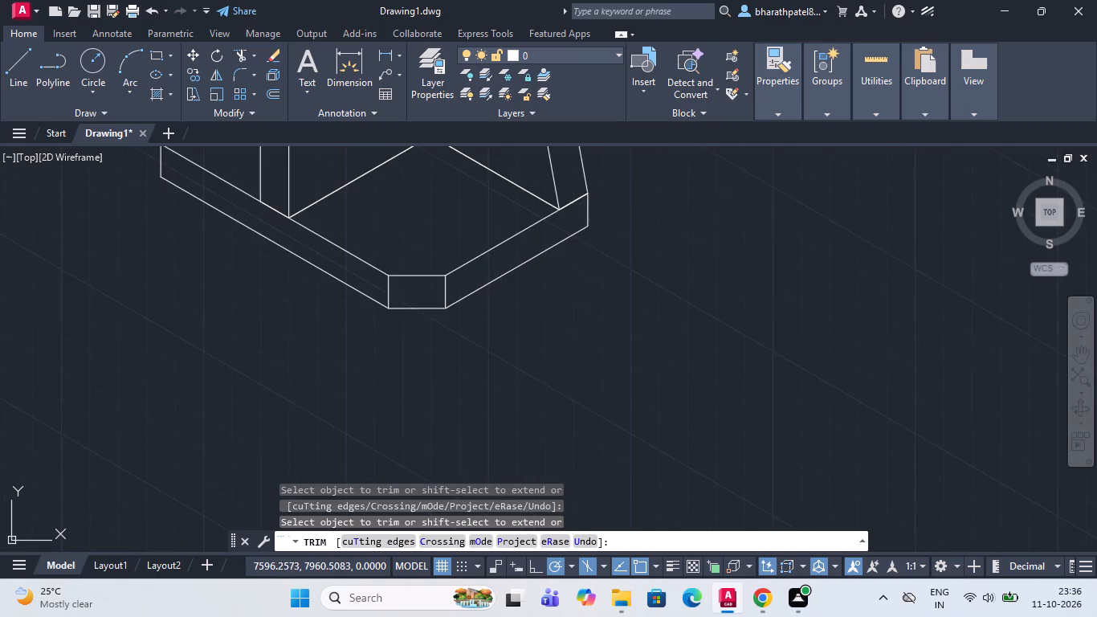
{"action": "scroll", "coordinate": [549, 399], "scroll_direction": "down", "scroll_amount": 1}
{"action": "scroll", "coordinate": [383, 296], "scroll_direction": "down", "scroll_amount": 1}
{"action": "scroll", "coordinate": [326, 256], "scroll_direction": "up", "scroll_amount": 1}
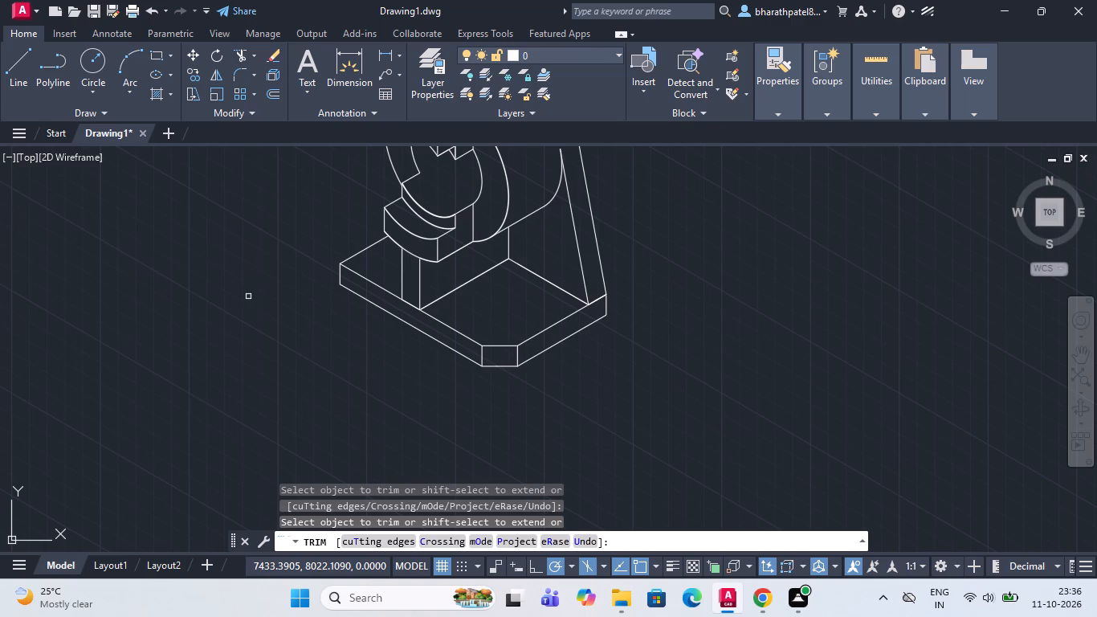
Draw a 10-unit line from the base plate's top left corner inward along its existing front edge.
{"action": "left_click_drag", "start_coordinate": [8, 62], "coordinate": [17, 68]}
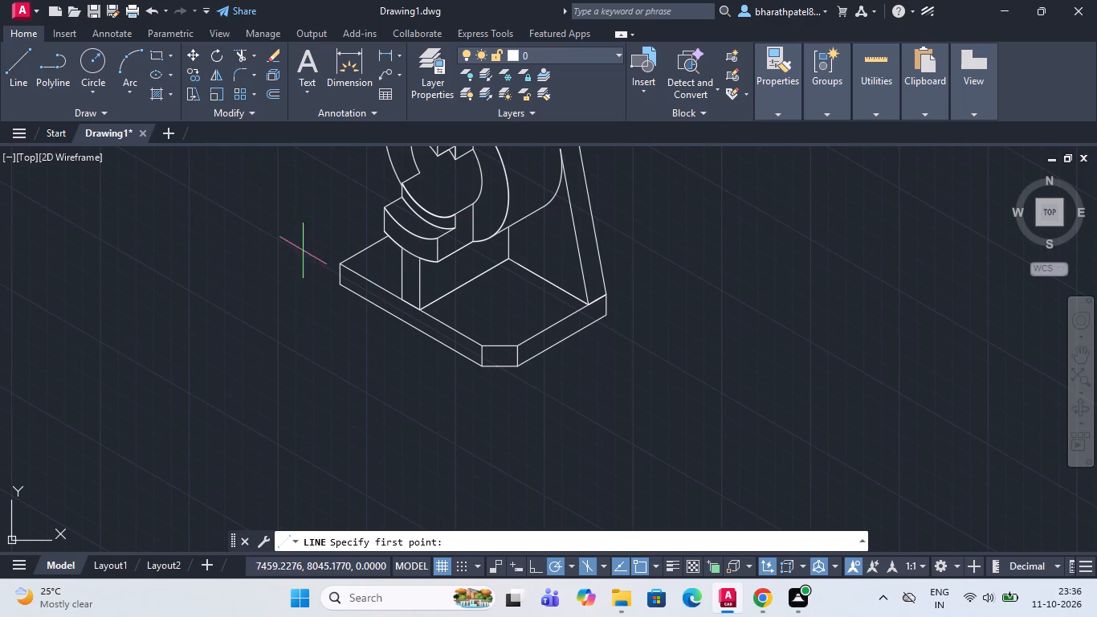
{"action": "scroll", "coordinate": [388, 281], "scroll_direction": "up", "scroll_amount": 4}
{"action": "scroll", "coordinate": [347, 265], "scroll_direction": "down", "scroll_amount": 2}
{"action": "scroll", "coordinate": [236, 215], "scroll_direction": "up", "scroll_amount": 2}
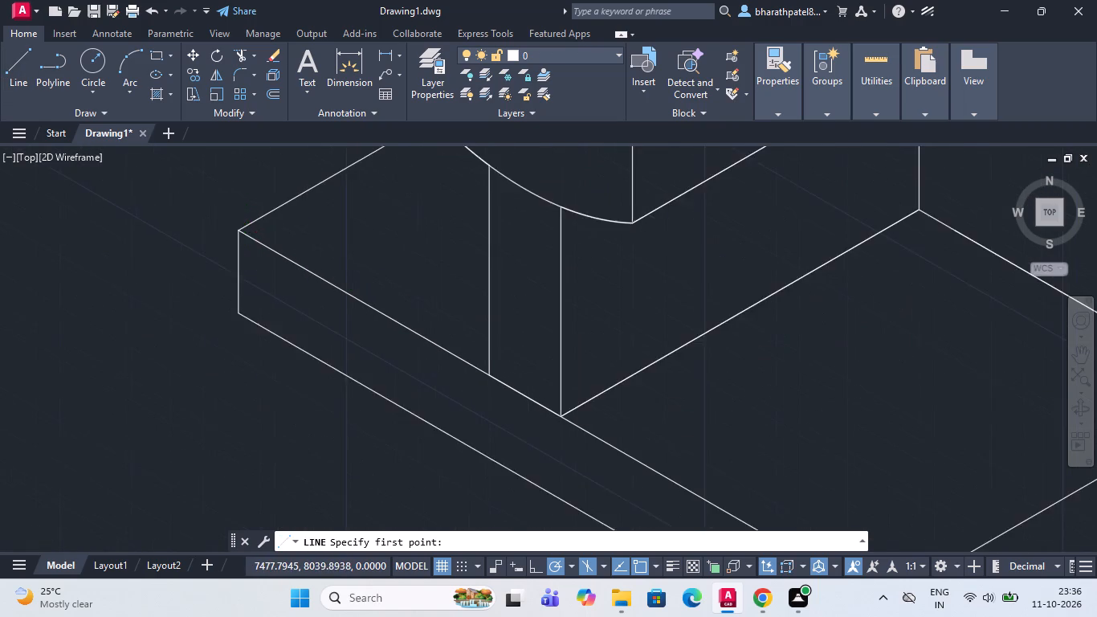
{"action": "left_click", "coordinate": [241, 239]}
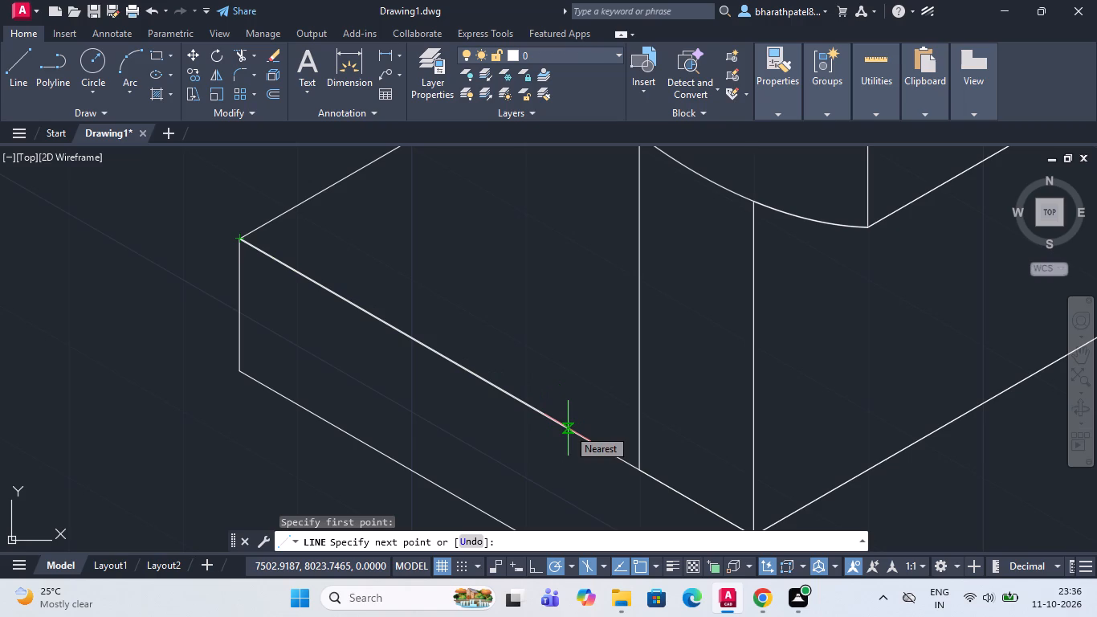
{"action": "key", "text": "1"}
{"action": "key", "text": "0"}
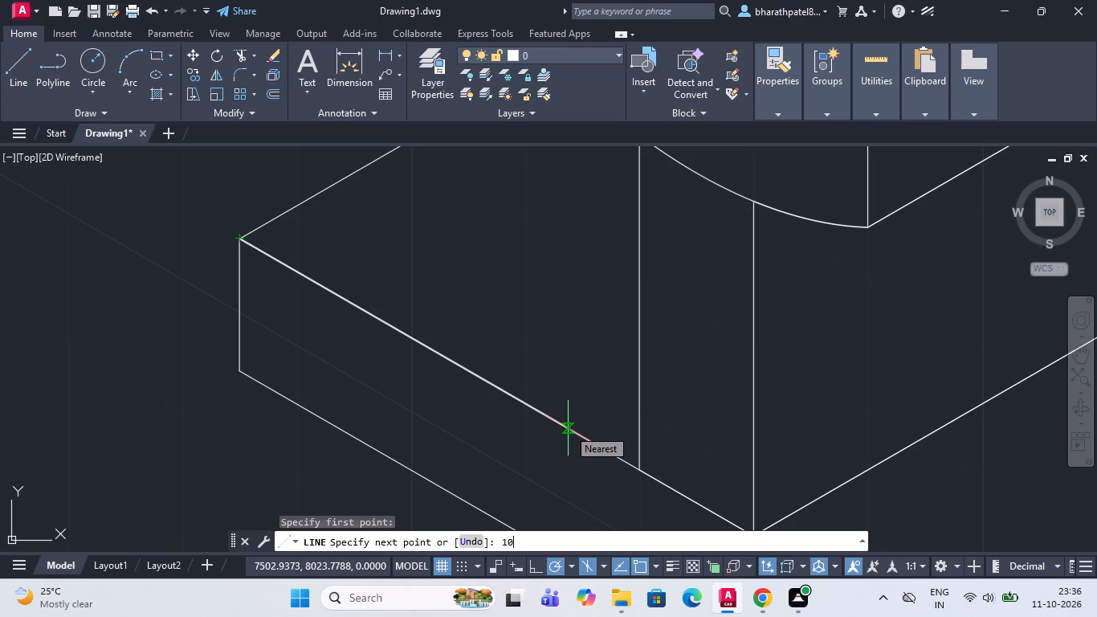
{"action": "key", "text": "Return"}
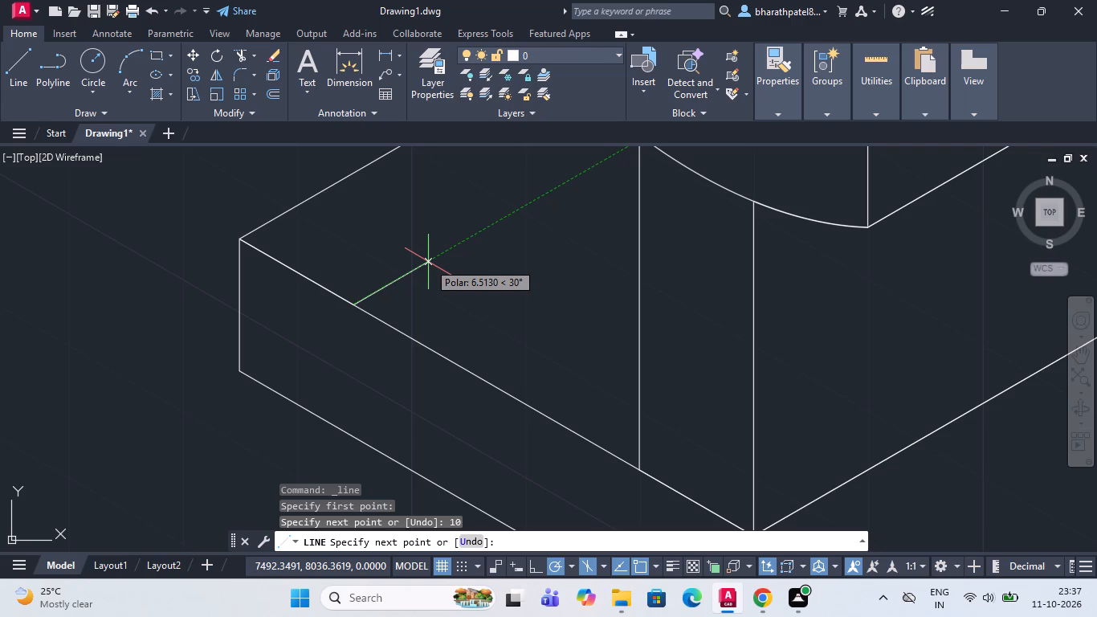
{"action": "scroll", "coordinate": [428, 262], "scroll_direction": "down", "scroll_amount": 2}
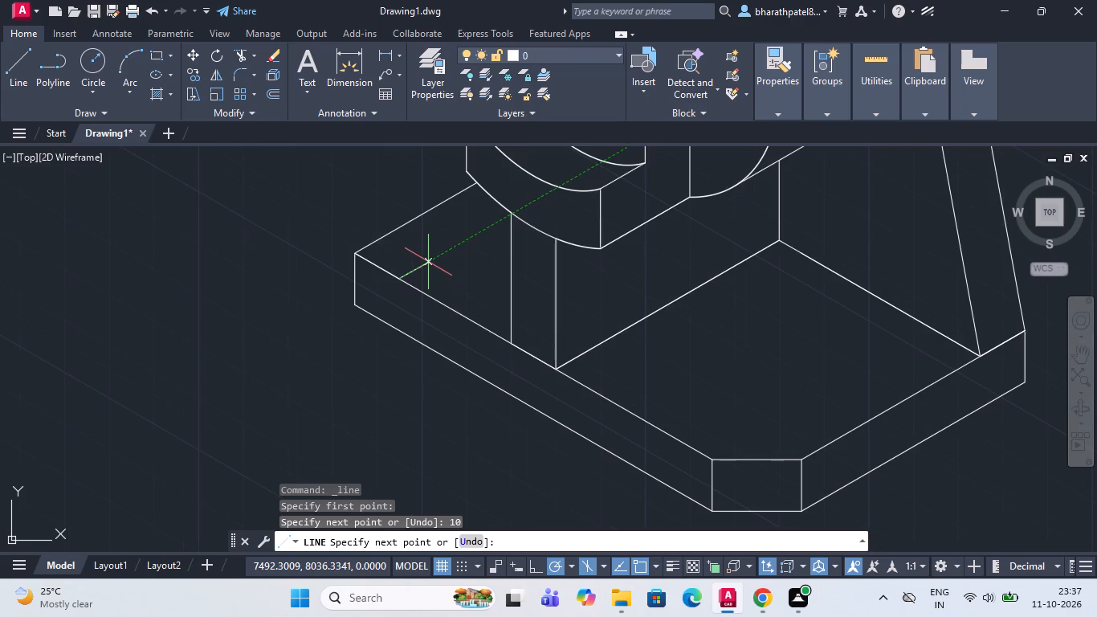
{"action": "scroll", "coordinate": [428, 262], "scroll_direction": "down", "scroll_amount": 1}
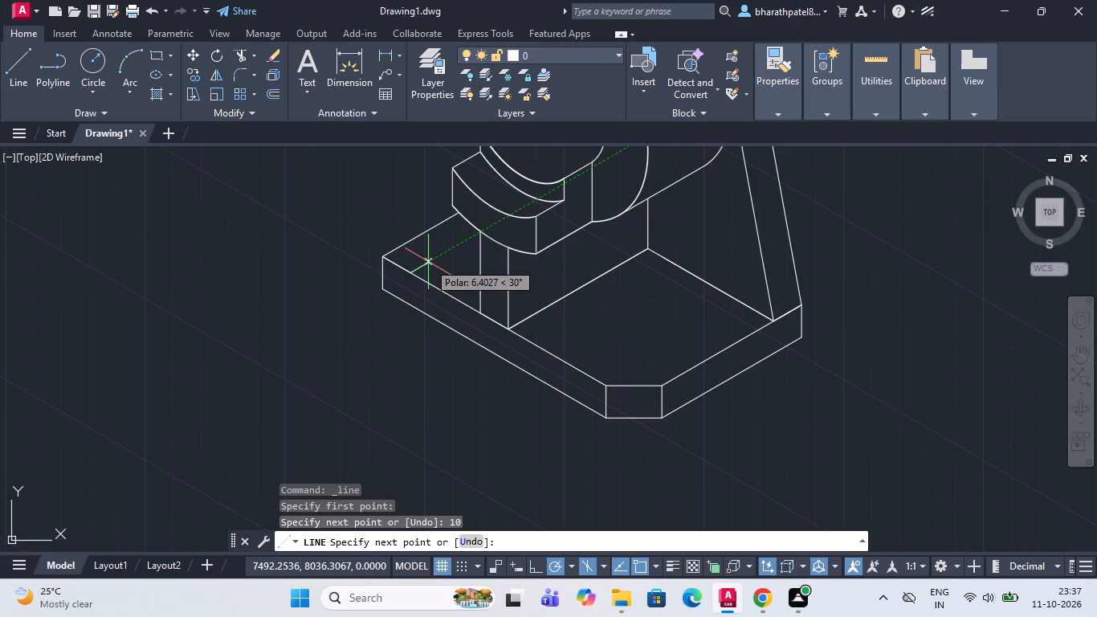
{"action": "key", "text": "Escape"}
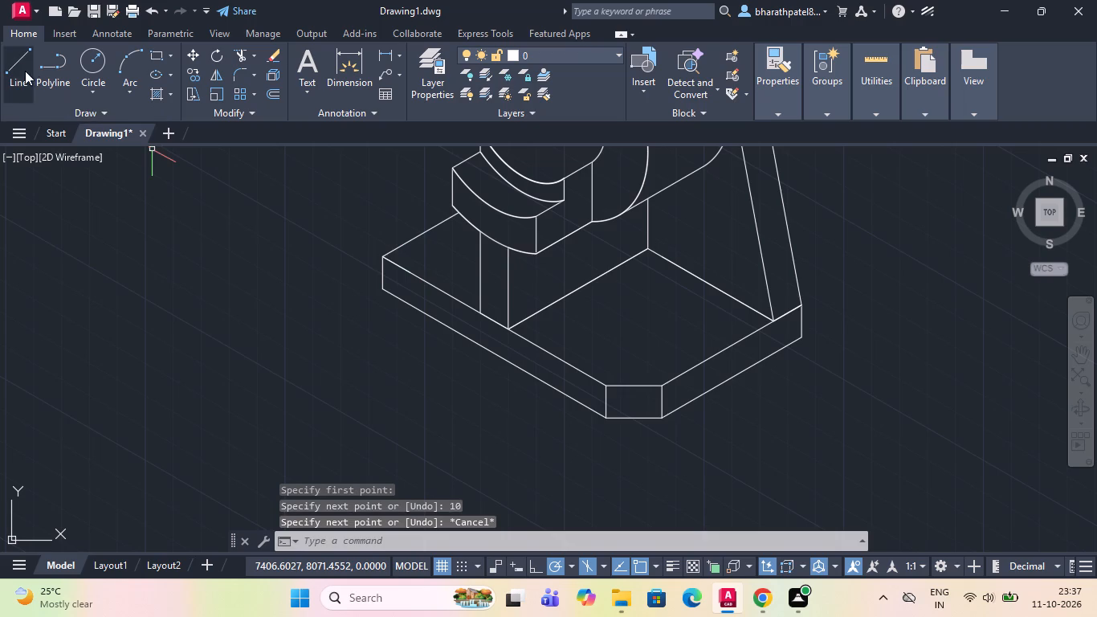
Draw a 10-unit line outward from the base plate's top left corner at 150°, continuing parallel to the plate's left edge into the notched block.
{"action": "left_click", "coordinate": [16, 69]}
{"action": "scroll", "coordinate": [491, 451], "scroll_direction": "down", "scroll_amount": 2}
{"action": "scroll", "coordinate": [466, 383], "scroll_direction": "up", "scroll_amount": 4}
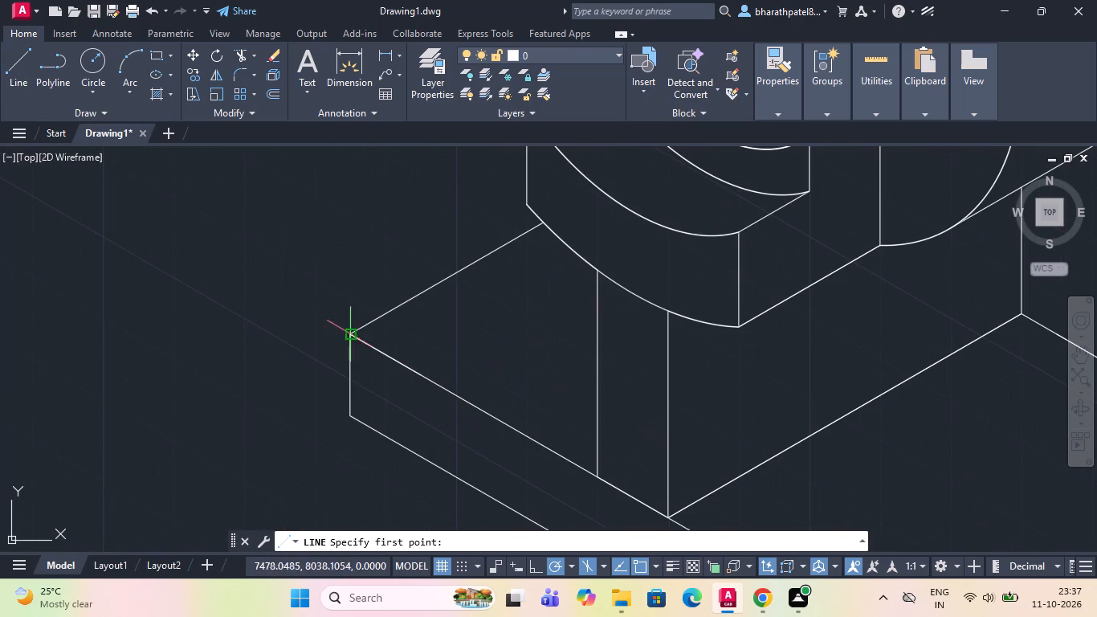
{"action": "left_click", "coordinate": [354, 331]}
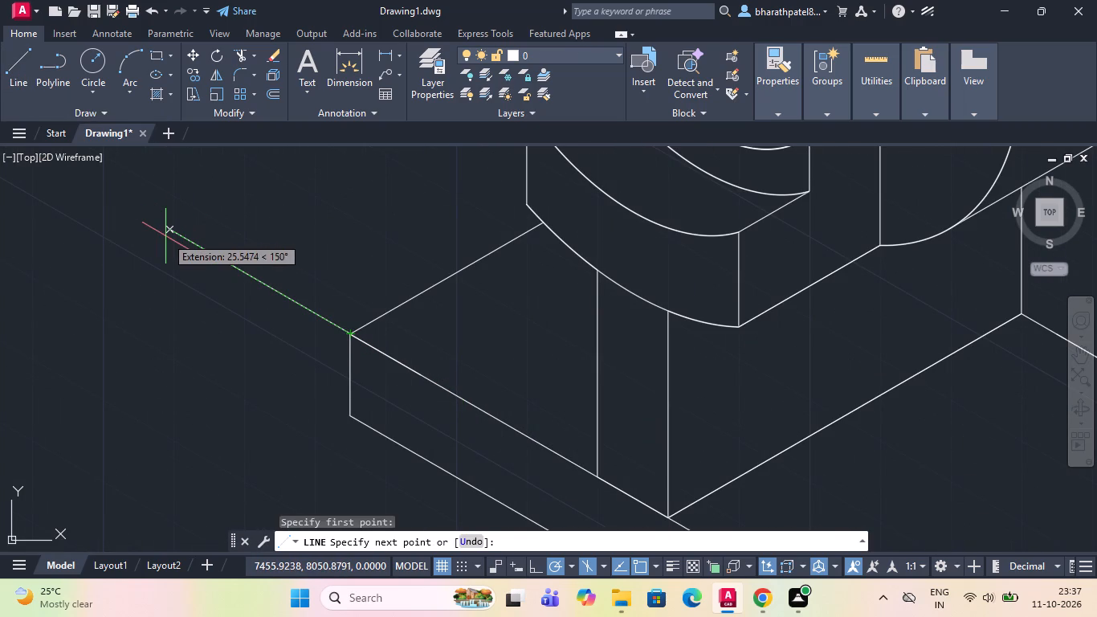
{"action": "key", "text": "1"}
{"action": "key", "text": "0"}
{"action": "key", "text": "Return"}
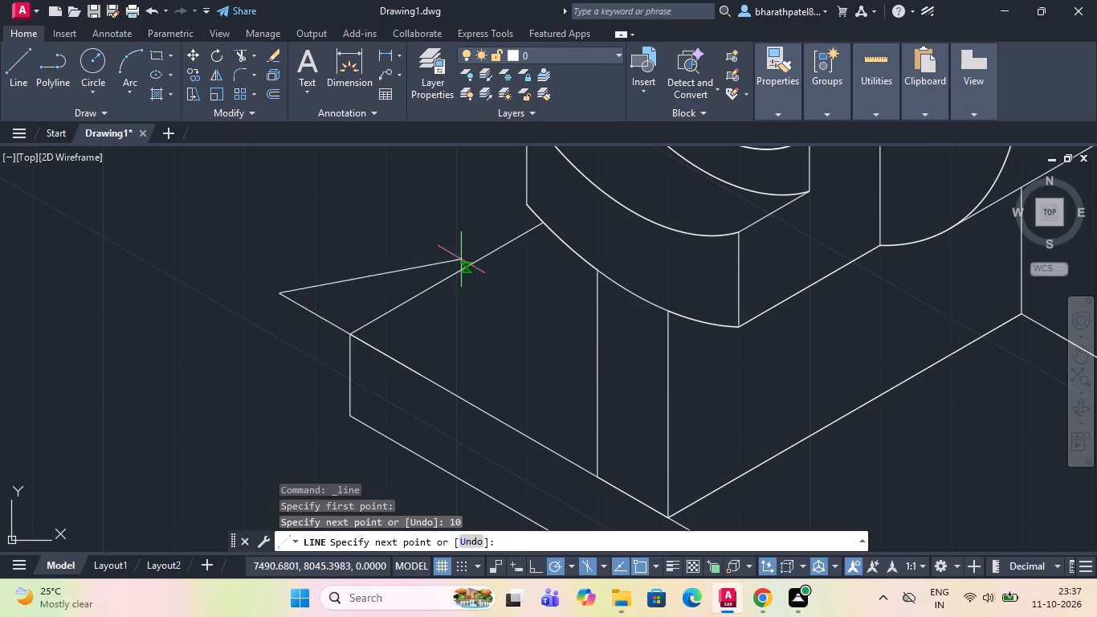
{"action": "scroll", "coordinate": [528, 179], "scroll_direction": "down", "scroll_amount": 3}
{"action": "scroll", "coordinate": [514, 129], "scroll_direction": "up", "scroll_amount": 2}
{"action": "scroll", "coordinate": [523, 194], "scroll_direction": "down", "scroll_amount": 3}
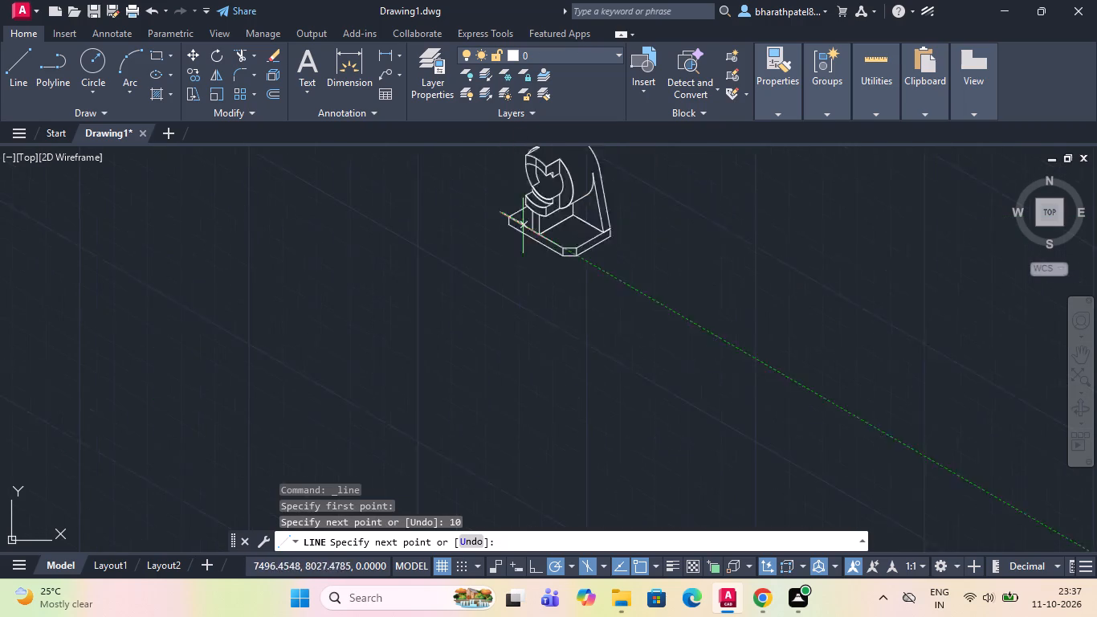
{"action": "scroll", "coordinate": [507, 206], "scroll_direction": "up", "scroll_amount": 3}
{"action": "scroll", "coordinate": [586, 259], "scroll_direction": "up", "scroll_amount": 4}
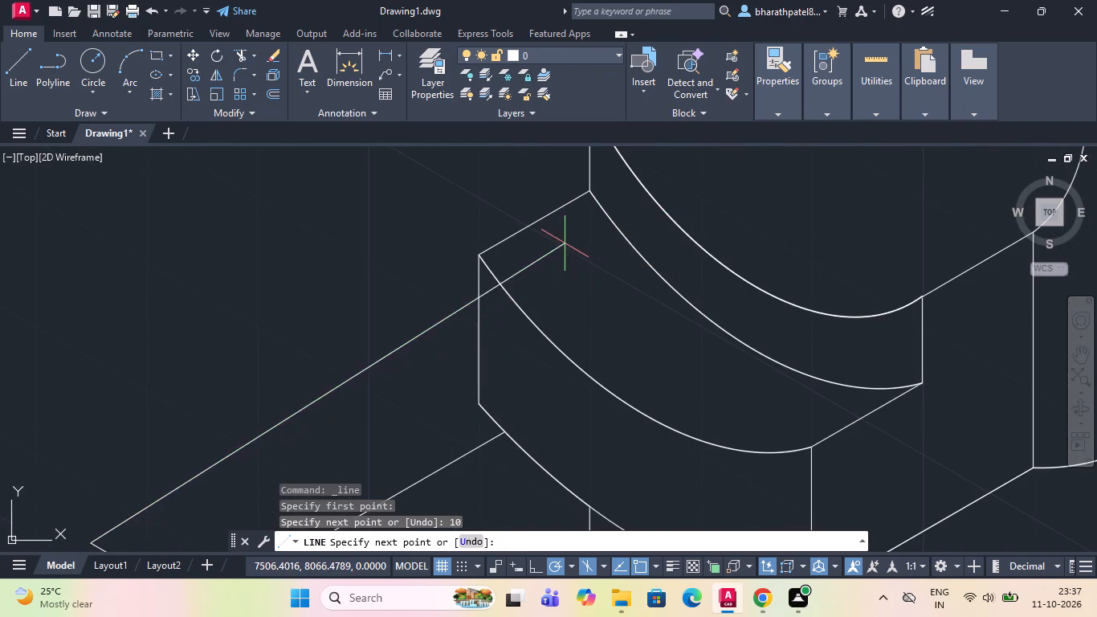
{"action": "left_click", "coordinate": [570, 272]}
{"action": "key", "text": "Escape"}
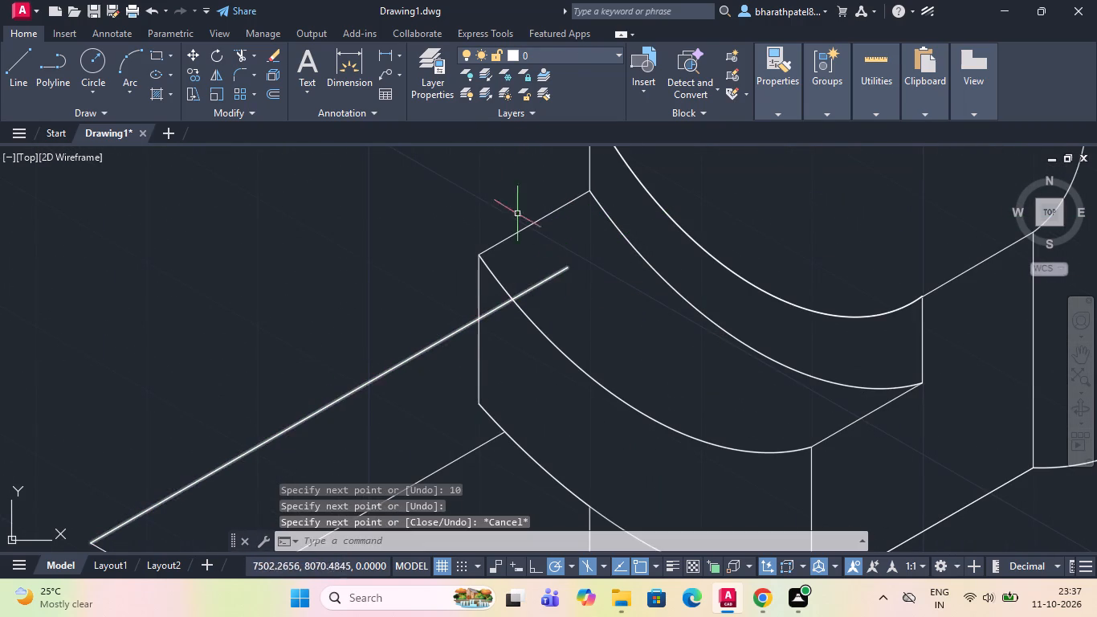
Trim the new slanted plate edge where it overlaps the lower notched block, back to the block's vertical edge.
{"action": "left_click", "coordinate": [243, 52]}
{"action": "left_click", "coordinate": [524, 292]}
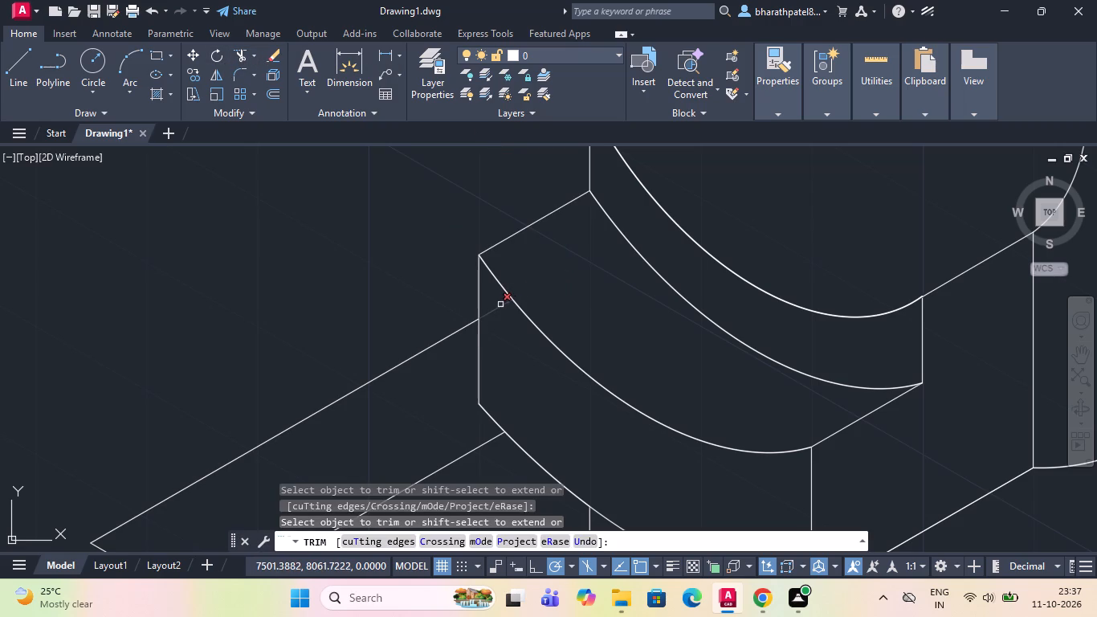
{"action": "left_click", "coordinate": [500, 304]}
{"action": "scroll", "coordinate": [500, 304], "scroll_direction": "down", "scroll_amount": 3}
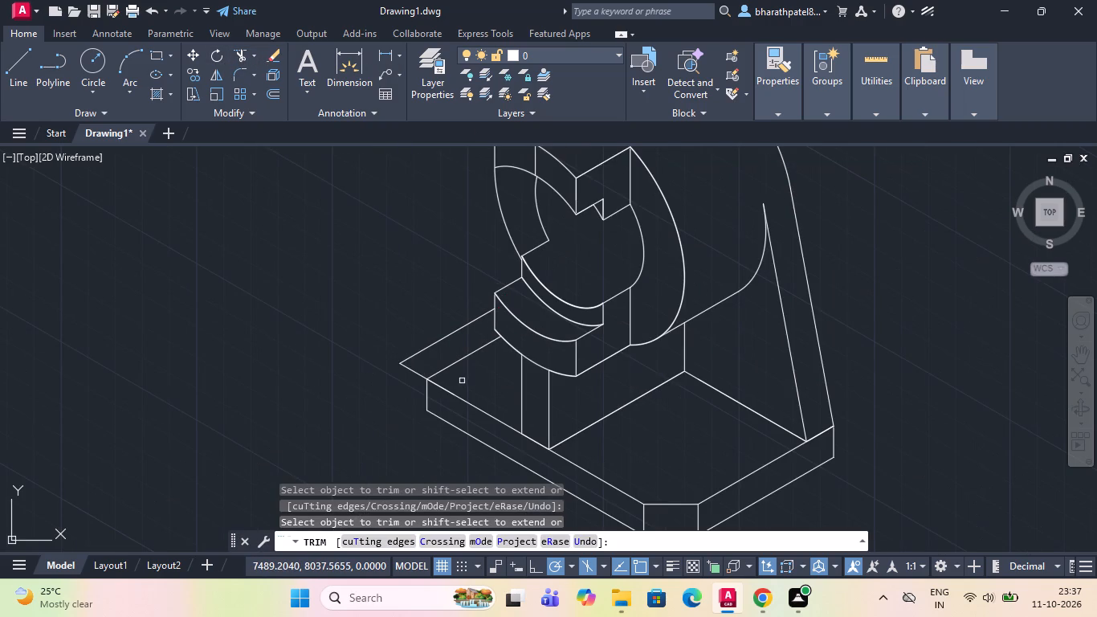
Draw an 80-unit line at 150° from the chamfer's bottom left corner along the plate's lower edge, continuing vertically upward about 26 units.
{"action": "scroll", "coordinate": [461, 381], "scroll_direction": "up", "scroll_amount": 3}
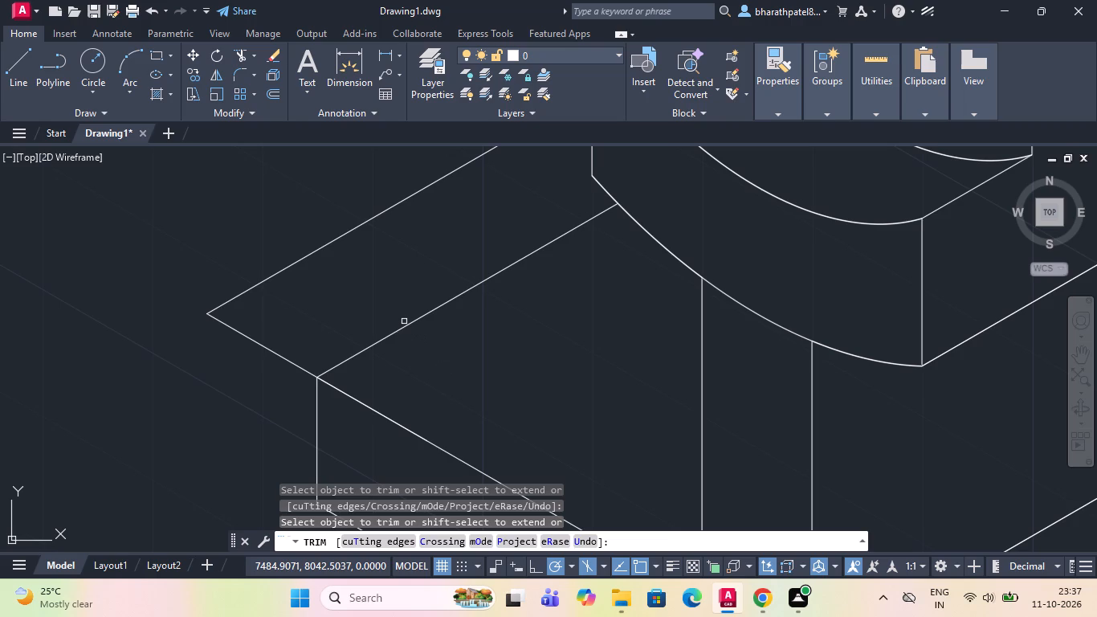
{"action": "scroll", "coordinate": [403, 321], "scroll_direction": "down", "scroll_amount": 3}
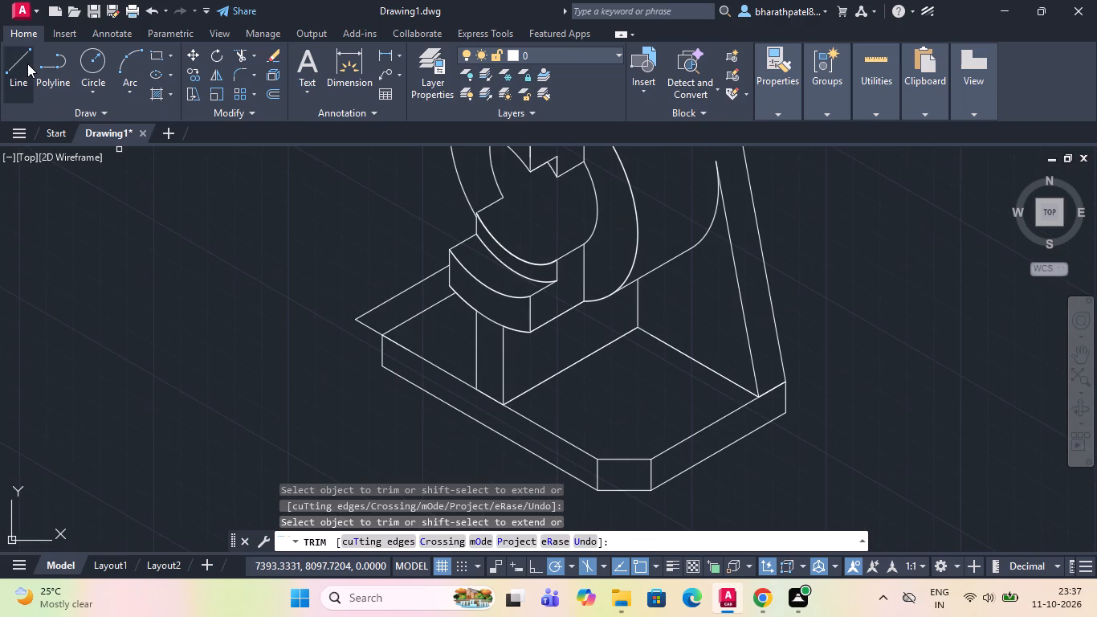
{"action": "left_click", "coordinate": [26, 61]}
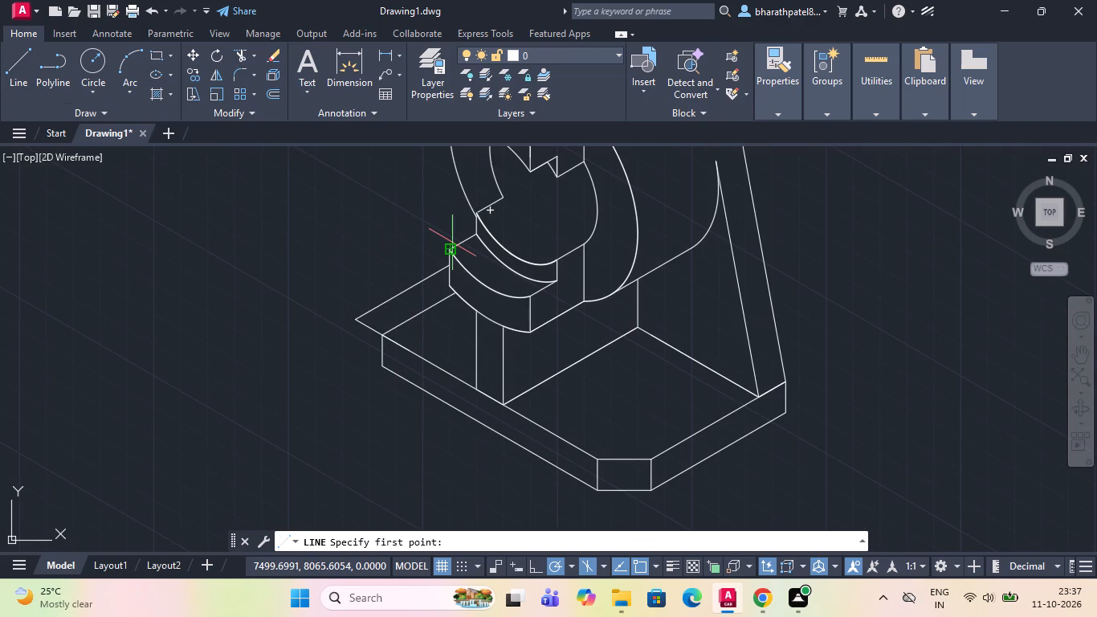
{"action": "scroll", "coordinate": [452, 243], "scroll_direction": "down", "scroll_amount": 1}
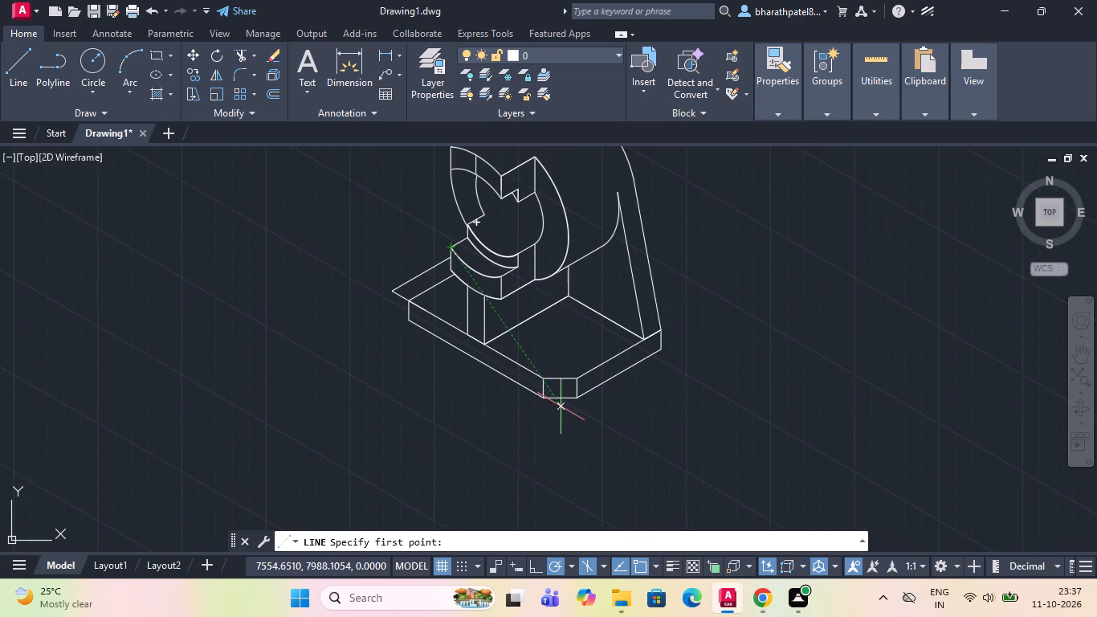
{"action": "scroll", "coordinate": [560, 403], "scroll_direction": "up", "scroll_amount": 3}
{"action": "left_click", "coordinate": [492, 386]}
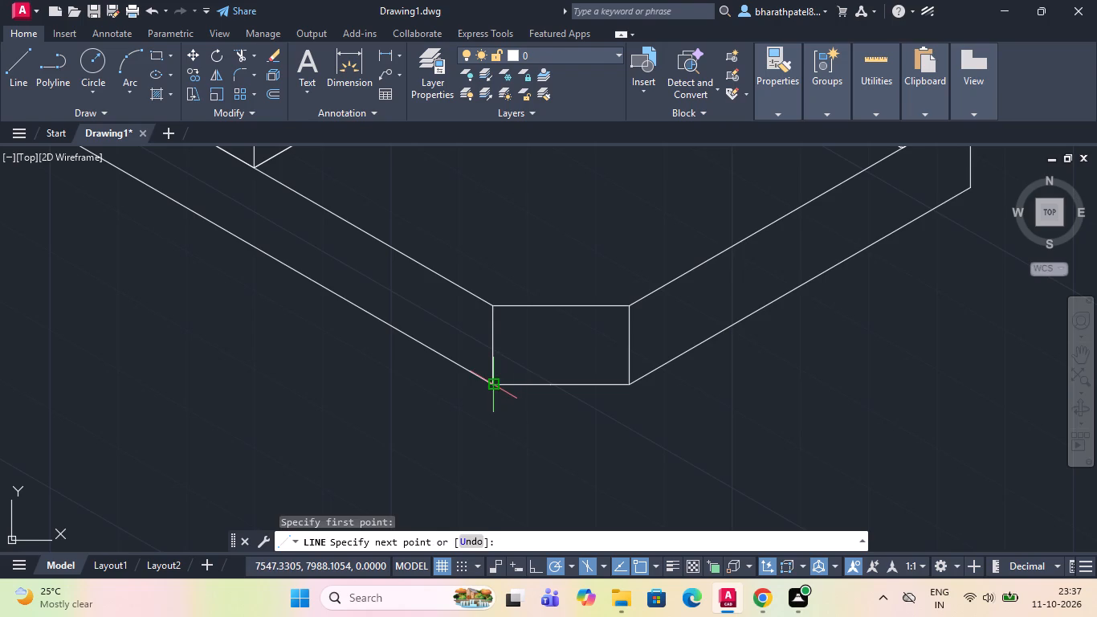
{"action": "scroll", "coordinate": [492, 386], "scroll_direction": "down", "scroll_amount": 4}
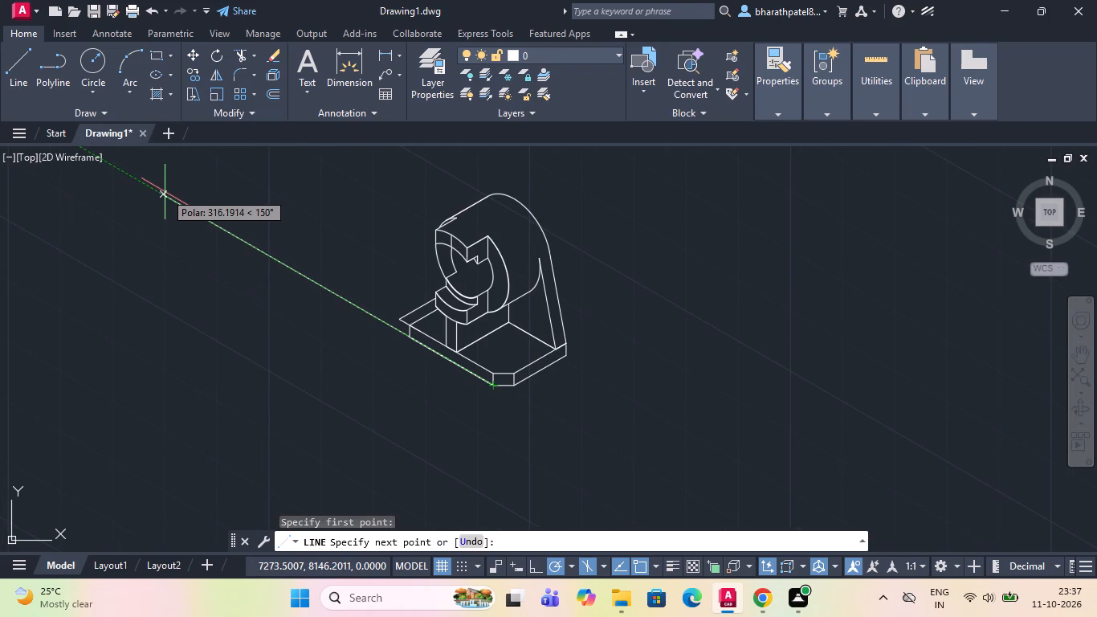
{"action": "type", "text": "80"}
{"action": "key", "text": "Return"}
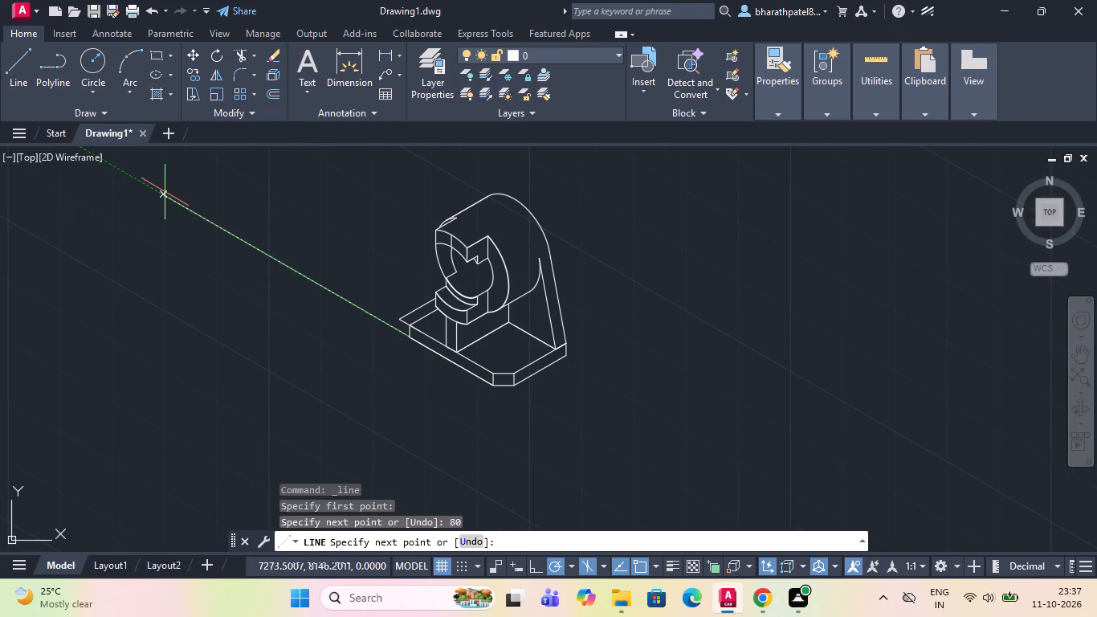
{"action": "scroll", "coordinate": [345, 329], "scroll_direction": "up", "scroll_amount": 3}
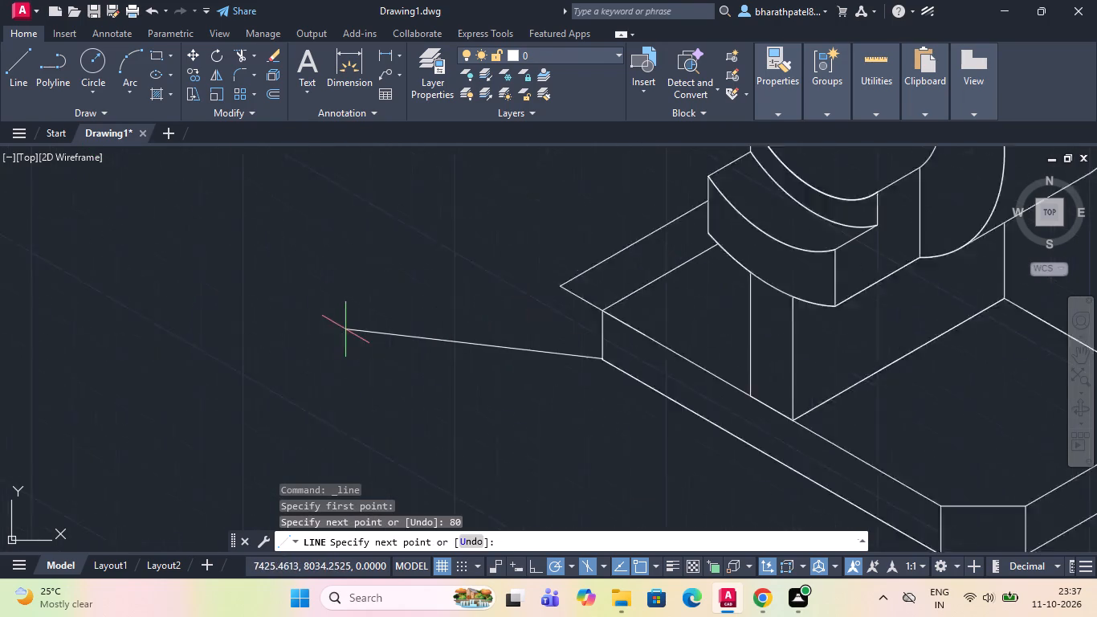
{"action": "scroll", "coordinate": [345, 329], "scroll_direction": "up", "scroll_amount": 1}
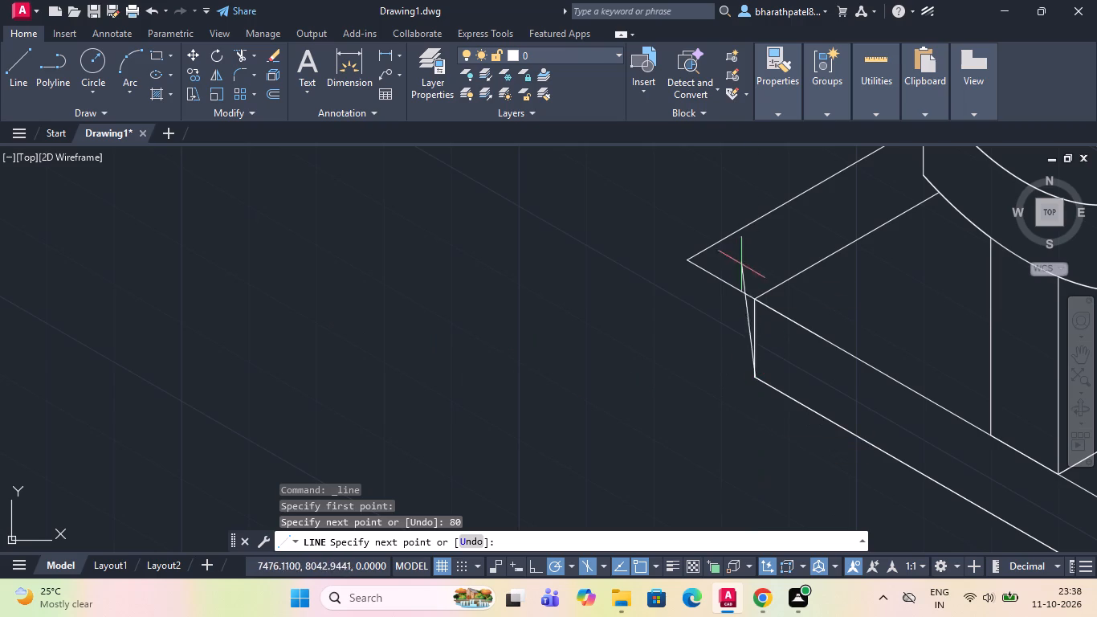
{"action": "left_click", "coordinate": [752, 175]}
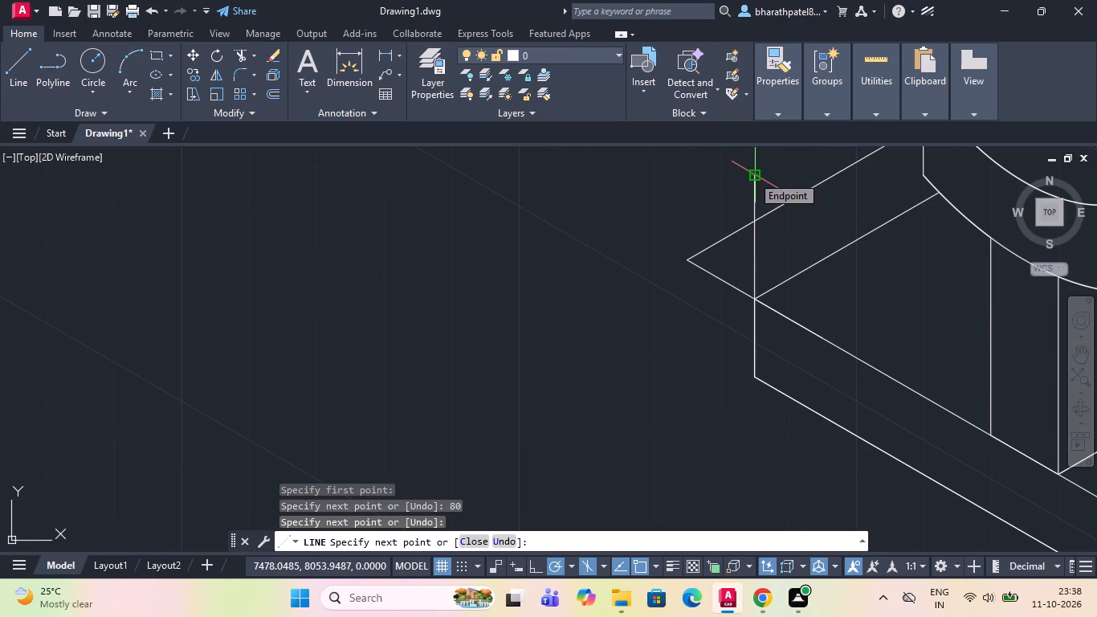
{"action": "key", "text": "Escape"}
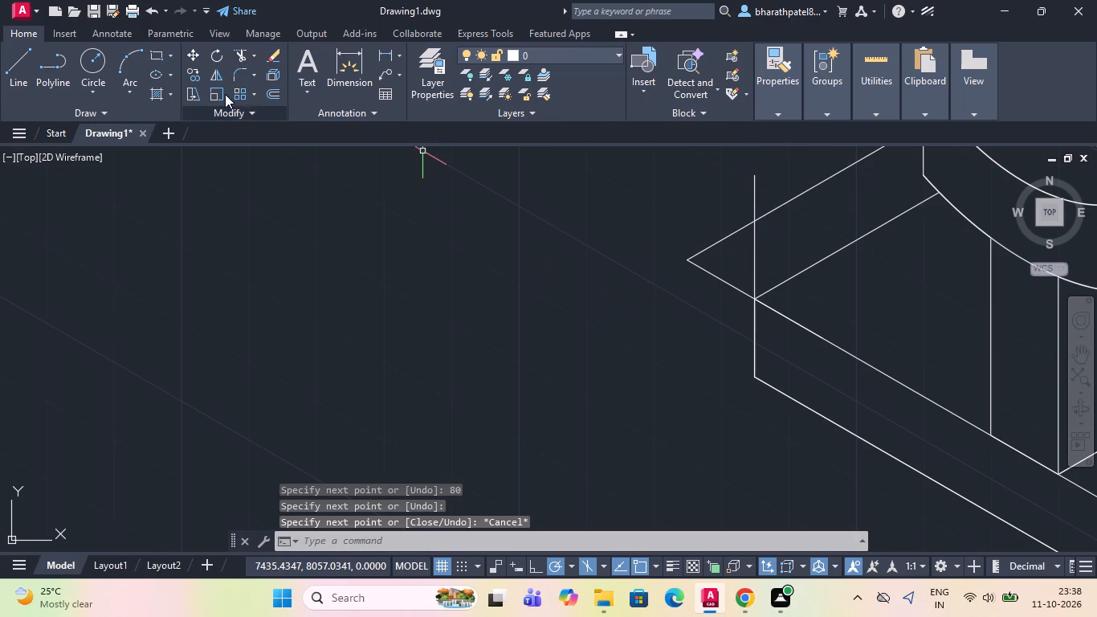
Trim the plate outline outside the new vertical line, remove the inner slanted edge, and trim the vertical line's excess above the upper slanted edge.
{"action": "left_click", "coordinate": [234, 52]}
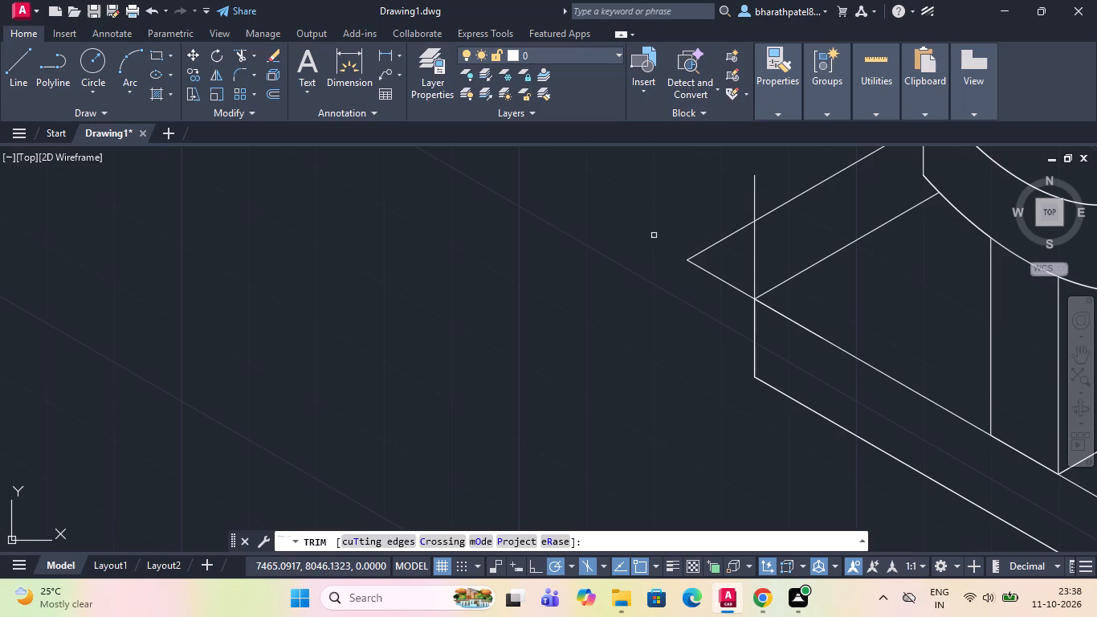
{"action": "left_click_drag", "start_coordinate": [675, 215], "coordinate": [730, 325]}
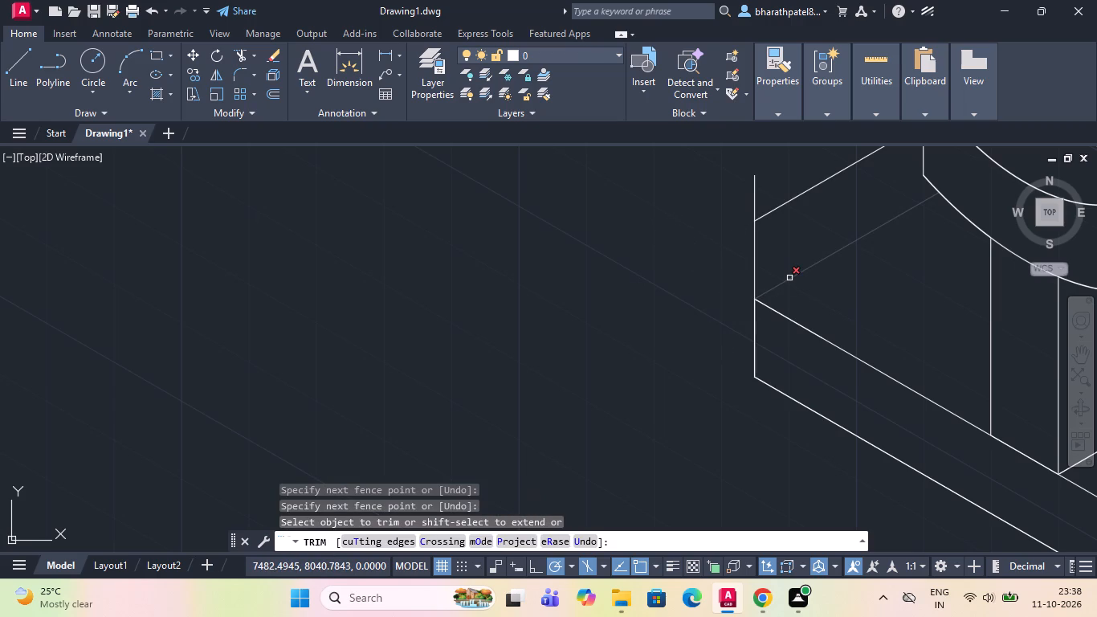
{"action": "left_click", "coordinate": [789, 278]}
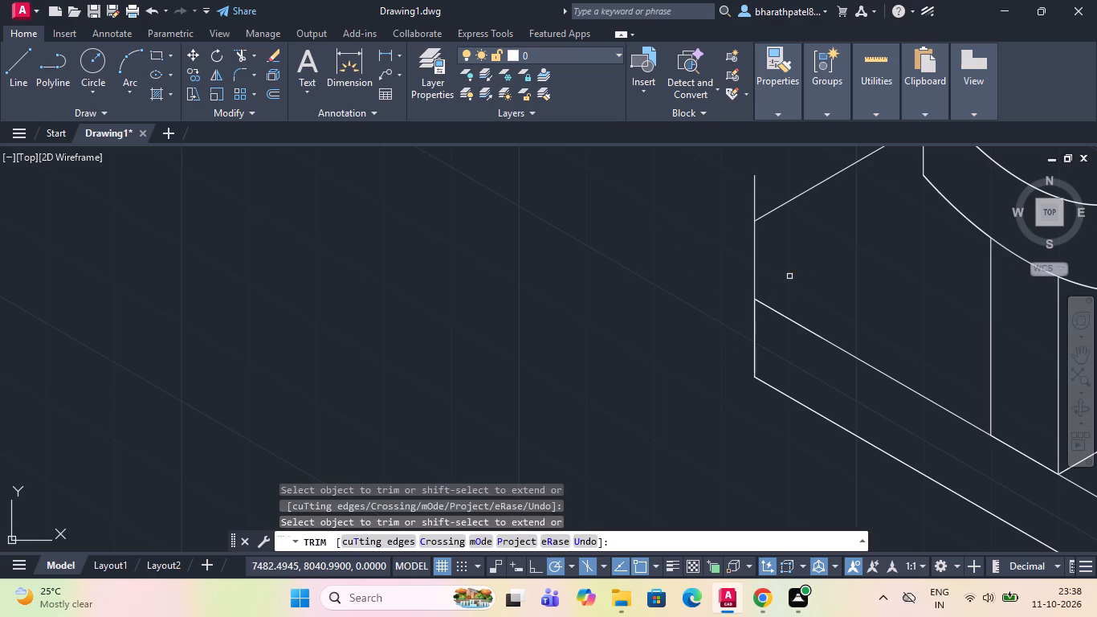
{"action": "left_click", "coordinate": [753, 191]}
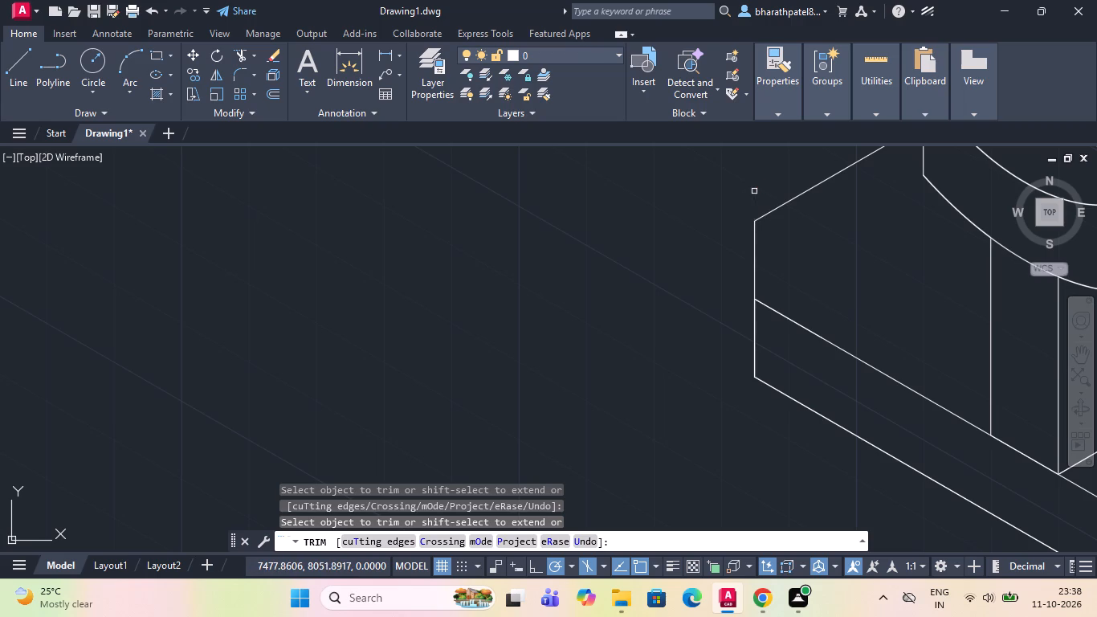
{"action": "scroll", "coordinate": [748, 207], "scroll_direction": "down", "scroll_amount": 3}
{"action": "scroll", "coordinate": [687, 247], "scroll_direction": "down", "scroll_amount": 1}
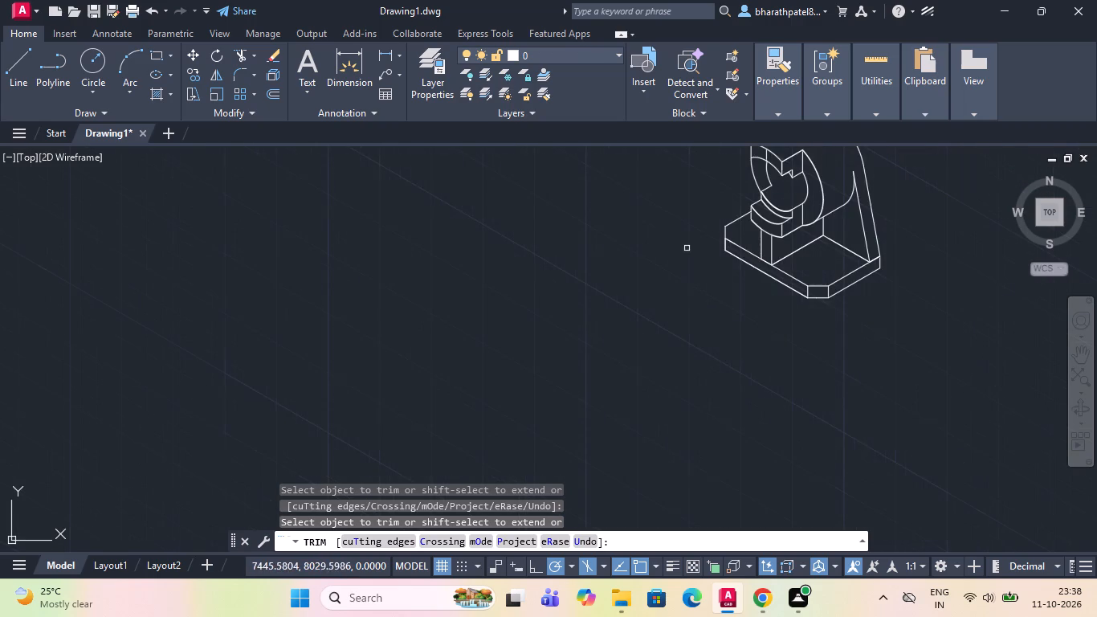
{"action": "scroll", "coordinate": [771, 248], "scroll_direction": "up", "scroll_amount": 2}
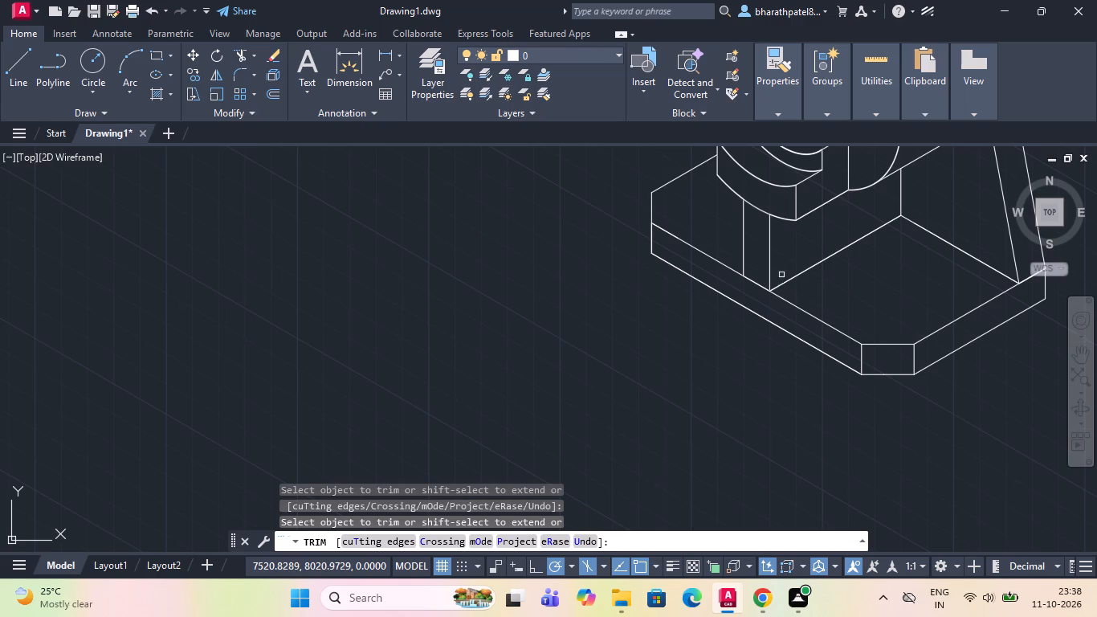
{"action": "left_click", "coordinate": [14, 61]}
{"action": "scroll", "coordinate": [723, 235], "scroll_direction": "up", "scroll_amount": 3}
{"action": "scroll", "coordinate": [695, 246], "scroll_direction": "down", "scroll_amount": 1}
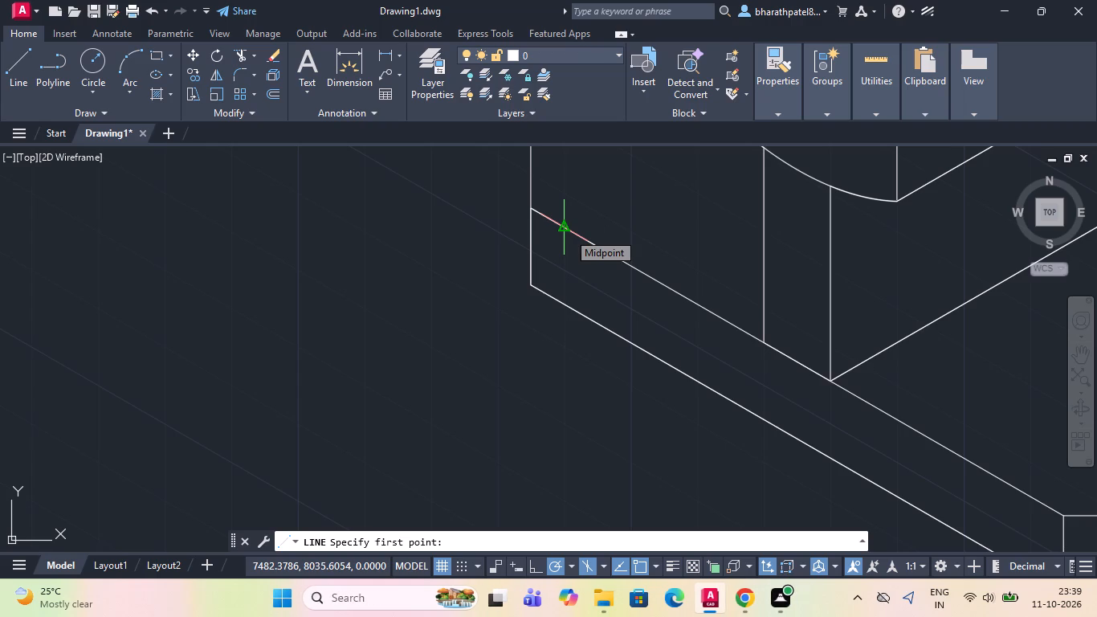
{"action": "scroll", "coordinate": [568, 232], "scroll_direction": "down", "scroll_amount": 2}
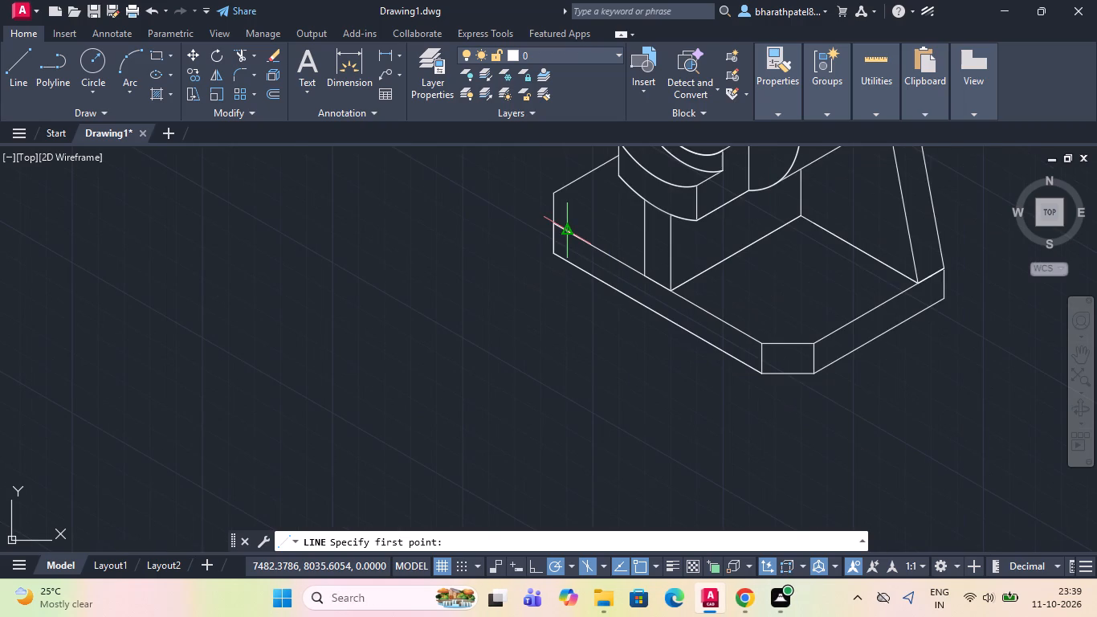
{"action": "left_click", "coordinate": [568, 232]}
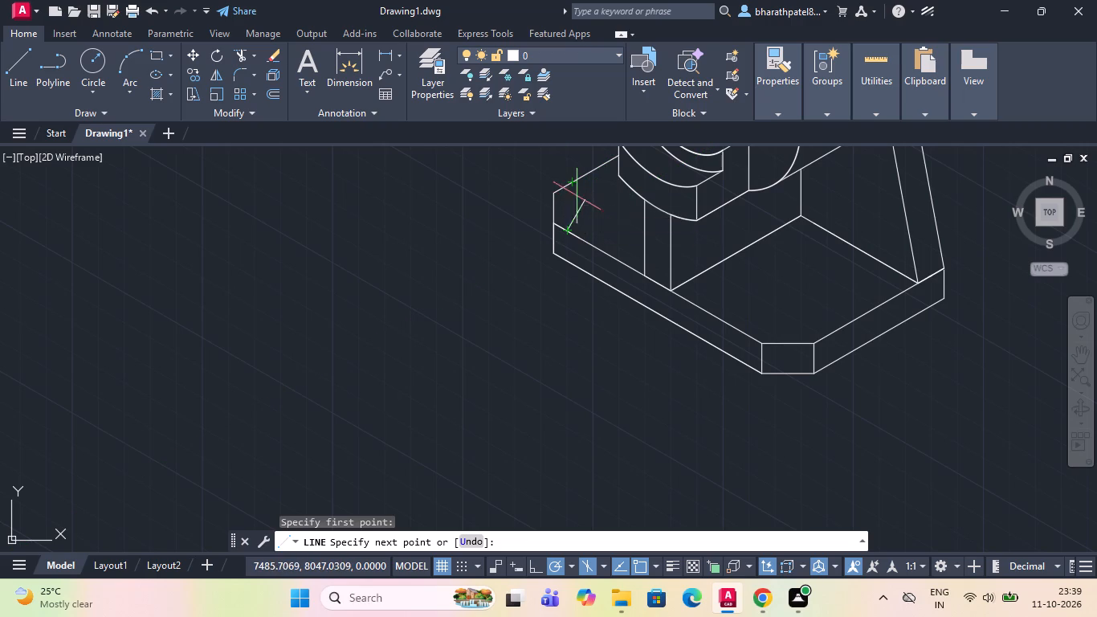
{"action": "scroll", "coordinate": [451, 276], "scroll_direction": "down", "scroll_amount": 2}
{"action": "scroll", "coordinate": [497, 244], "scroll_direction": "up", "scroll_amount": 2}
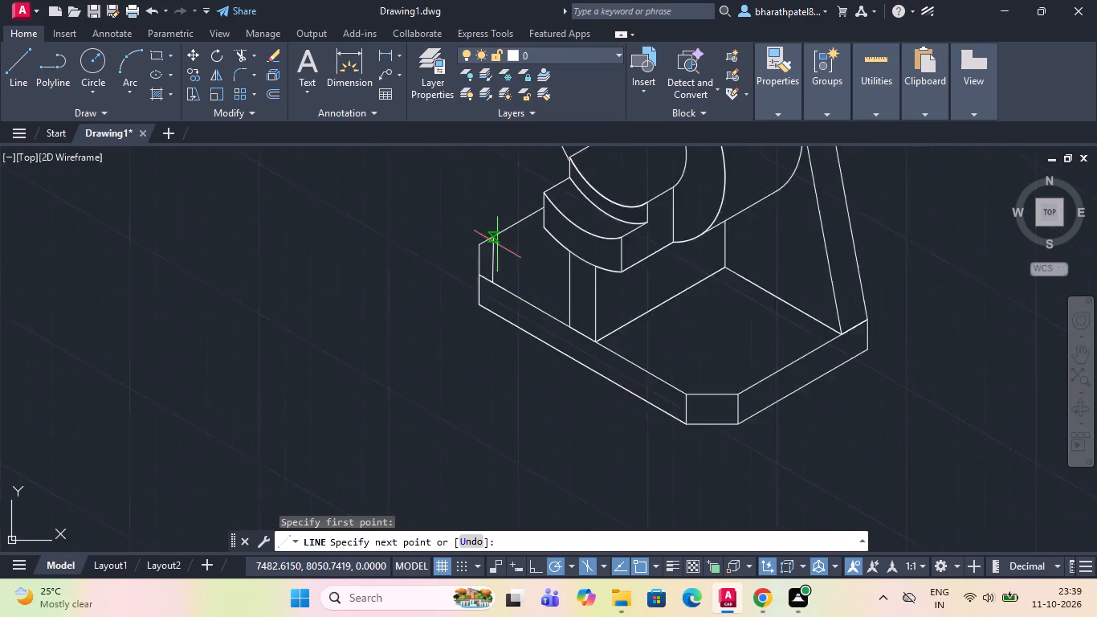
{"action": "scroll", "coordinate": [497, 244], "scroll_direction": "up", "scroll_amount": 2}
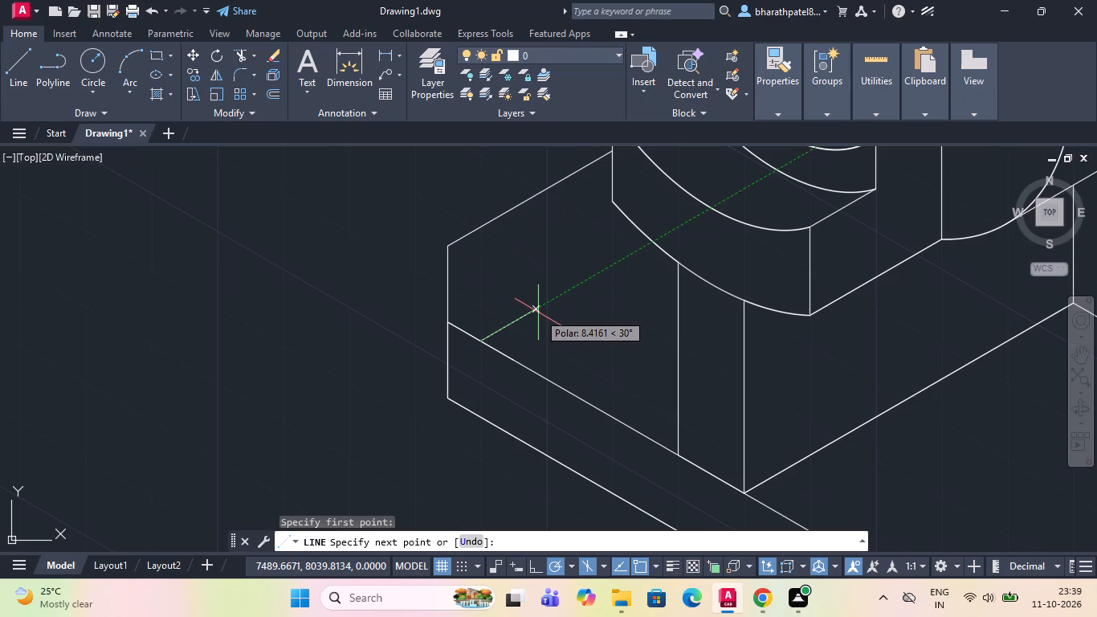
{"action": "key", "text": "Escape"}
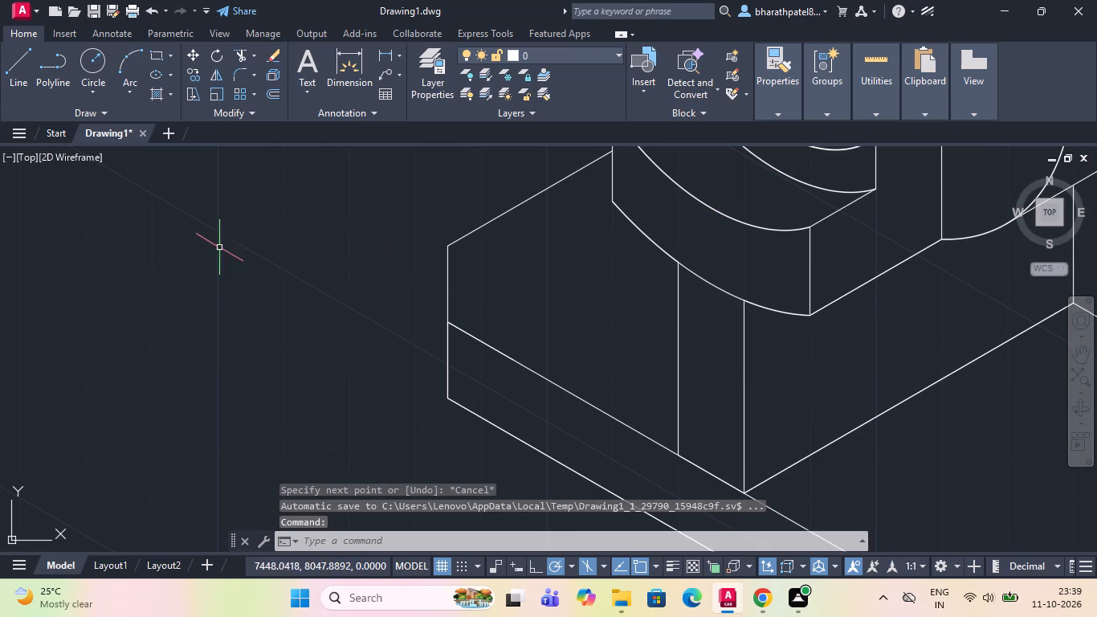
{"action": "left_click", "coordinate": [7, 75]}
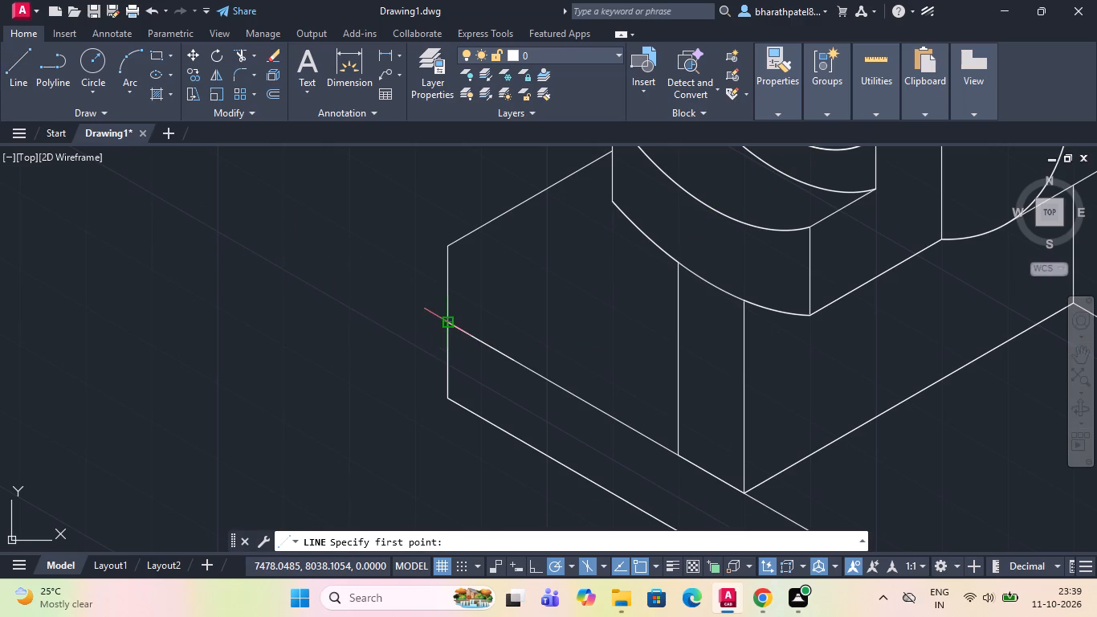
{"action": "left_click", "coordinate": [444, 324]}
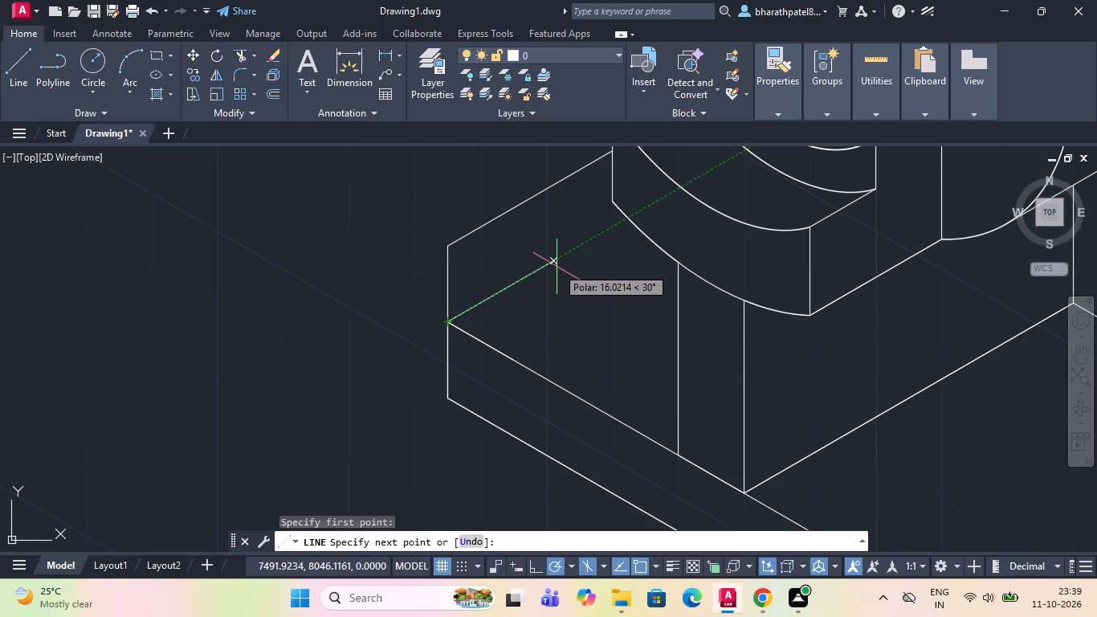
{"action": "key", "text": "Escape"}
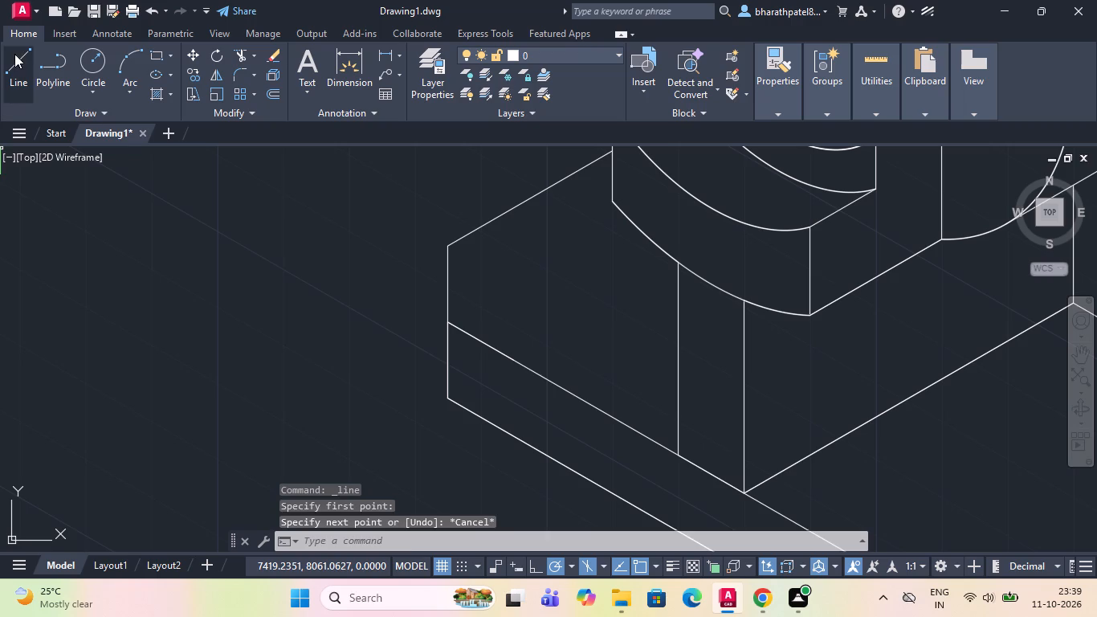
Draw a line about 17 units long at 330° from the base plate's upper left corner, parallel to its front edge.
{"action": "left_click_drag", "start_coordinate": [14, 54], "coordinate": [16, 66]}
{"action": "left_click_drag", "start_coordinate": [444, 248], "coordinate": [456, 256]}
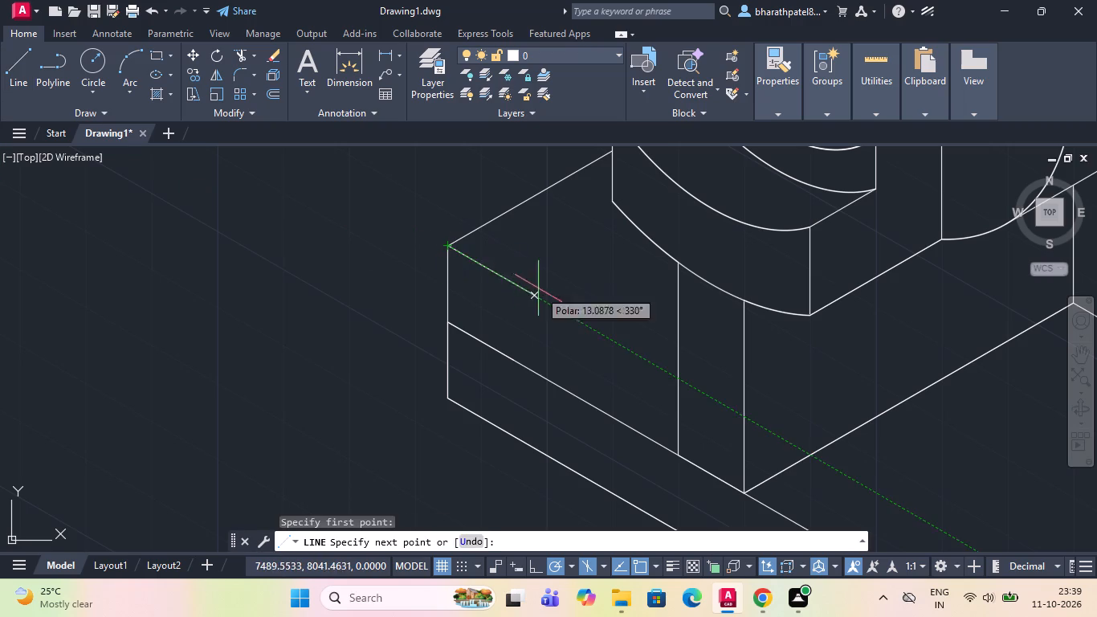
{"action": "left_click", "coordinate": [562, 304]}
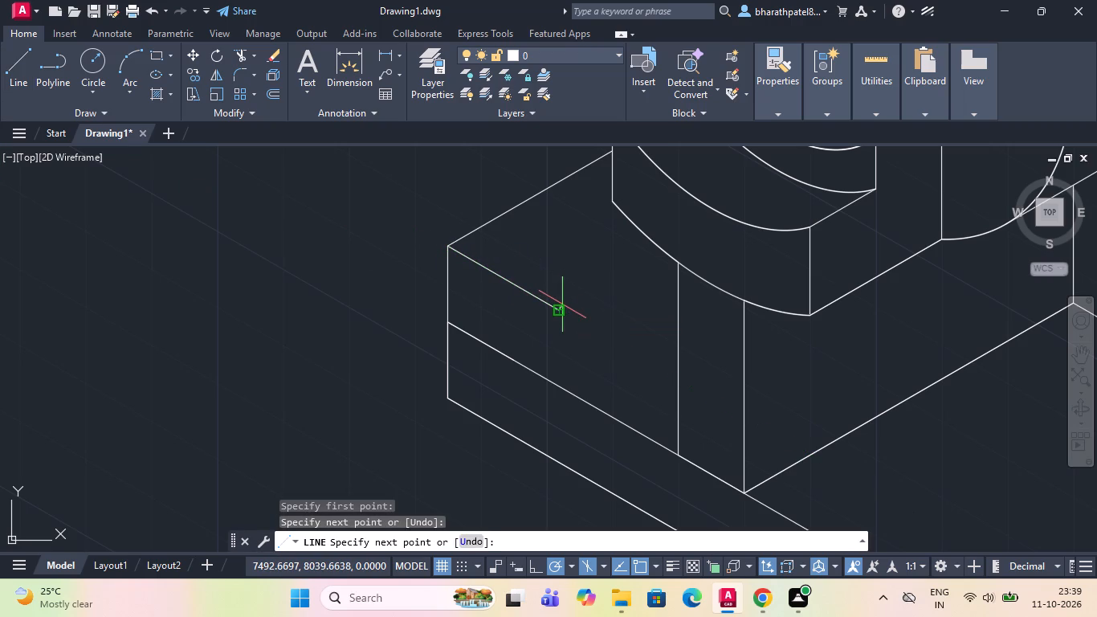
{"action": "key", "text": "Escape"}
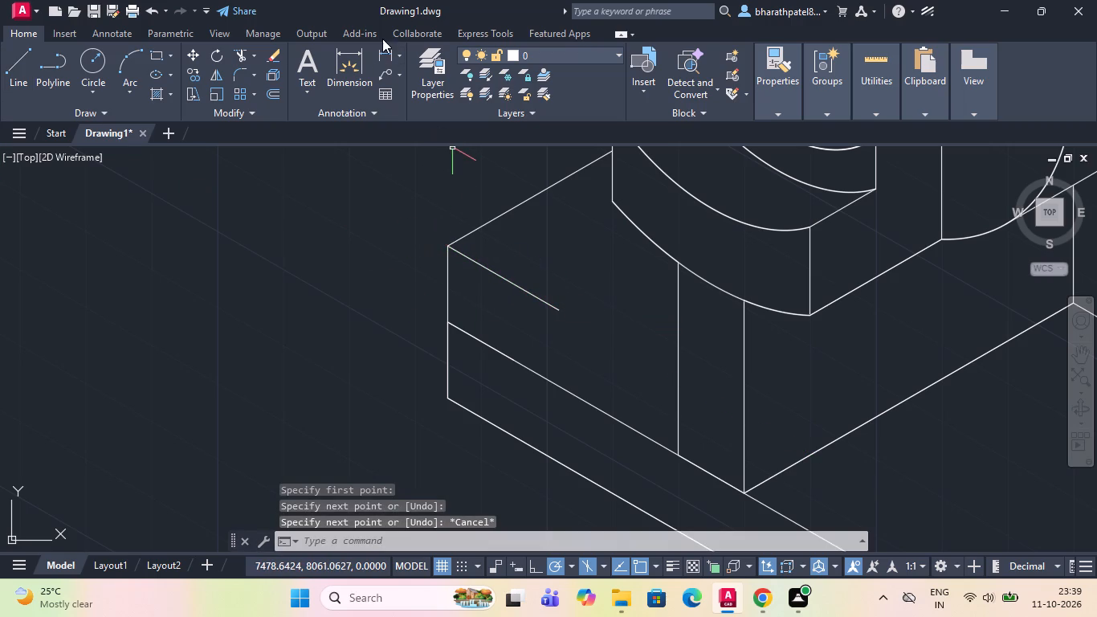
Draw a 10-unit vertical line down from the end of the new 330° line to the plate's front edge.
{"action": "left_click", "coordinate": [377, 55]}
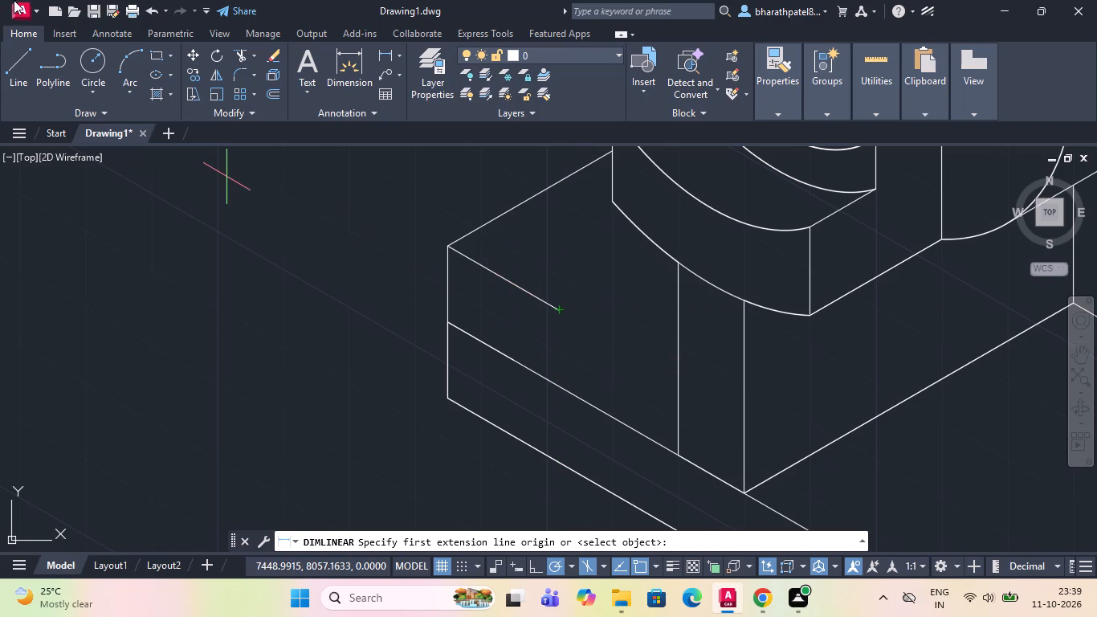
{"action": "left_click", "coordinate": [22, 58]}
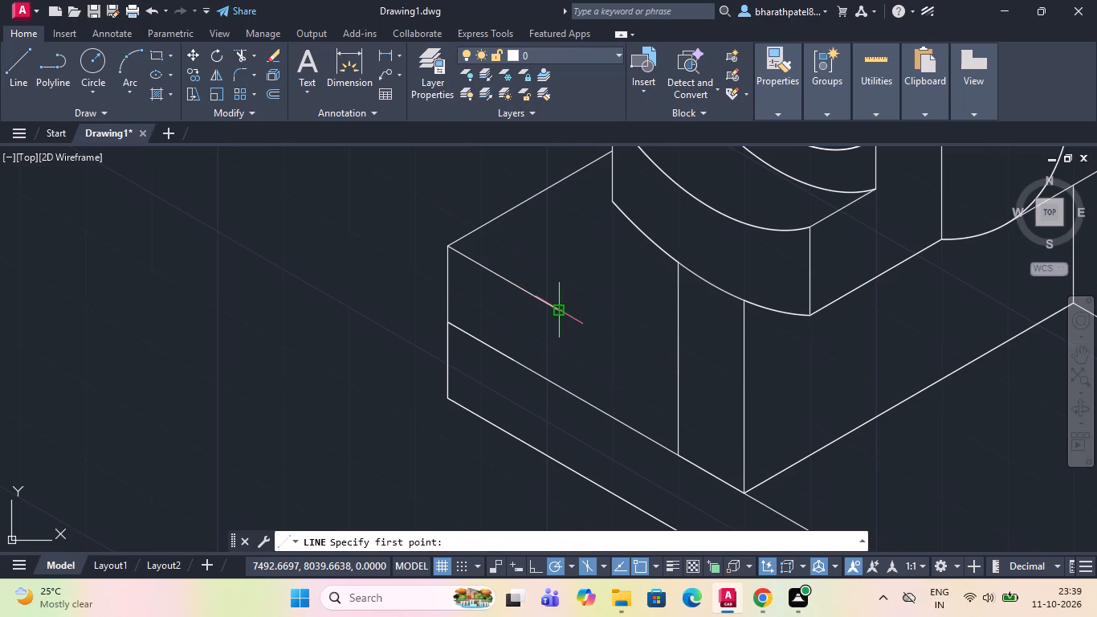
{"action": "left_click", "coordinate": [561, 307]}
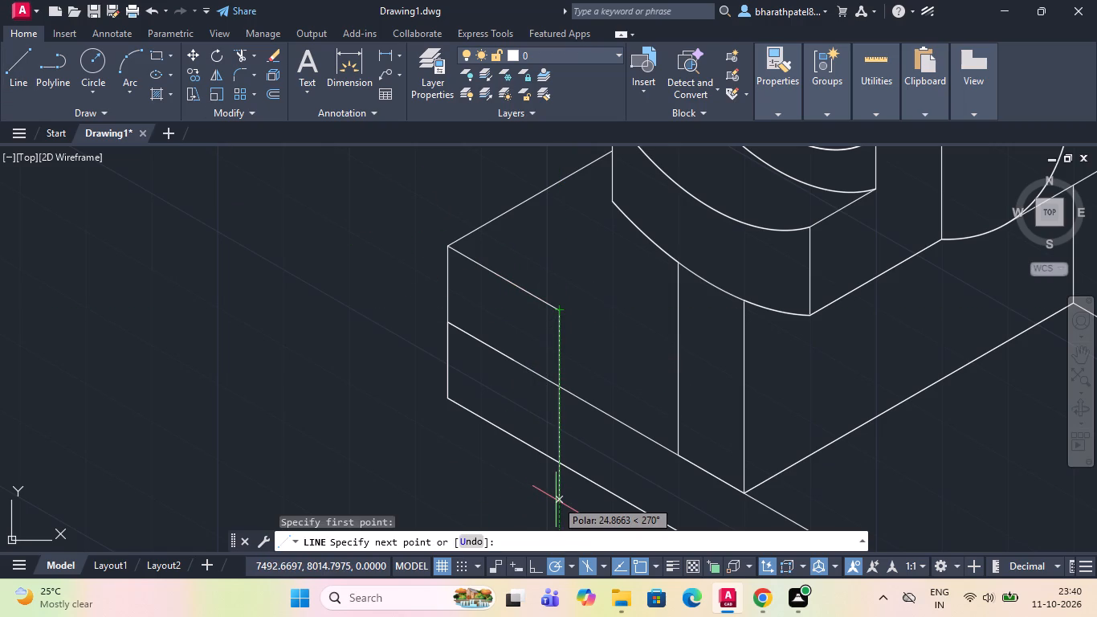
{"action": "key", "text": "1"}
{"action": "key", "text": "0"}
{"action": "key", "text": "Return"}
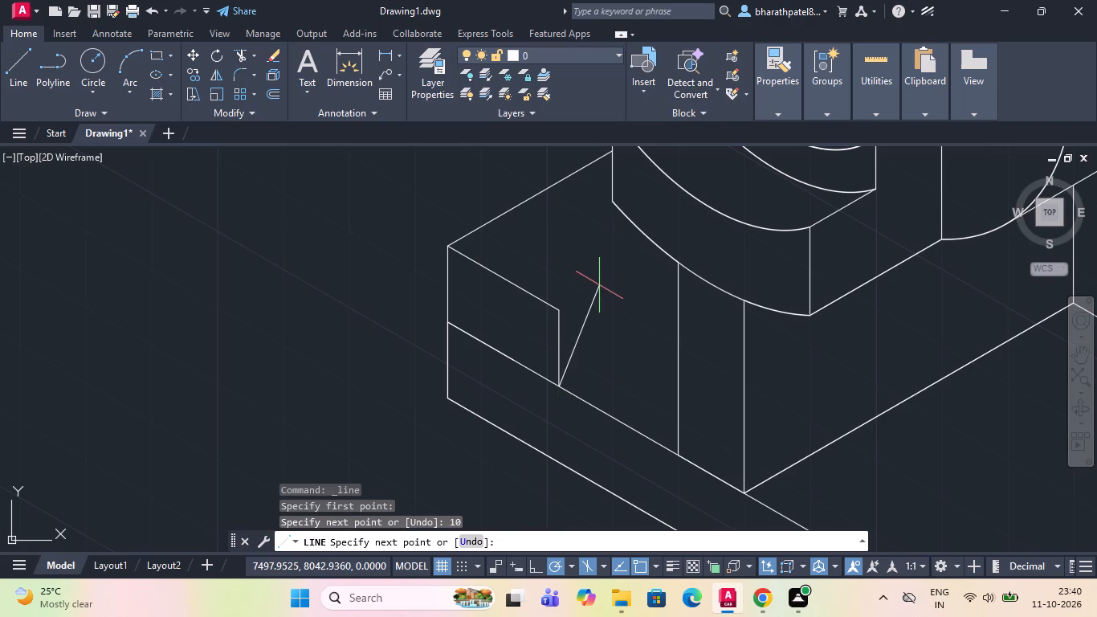
{"action": "key", "text": "Escape"}
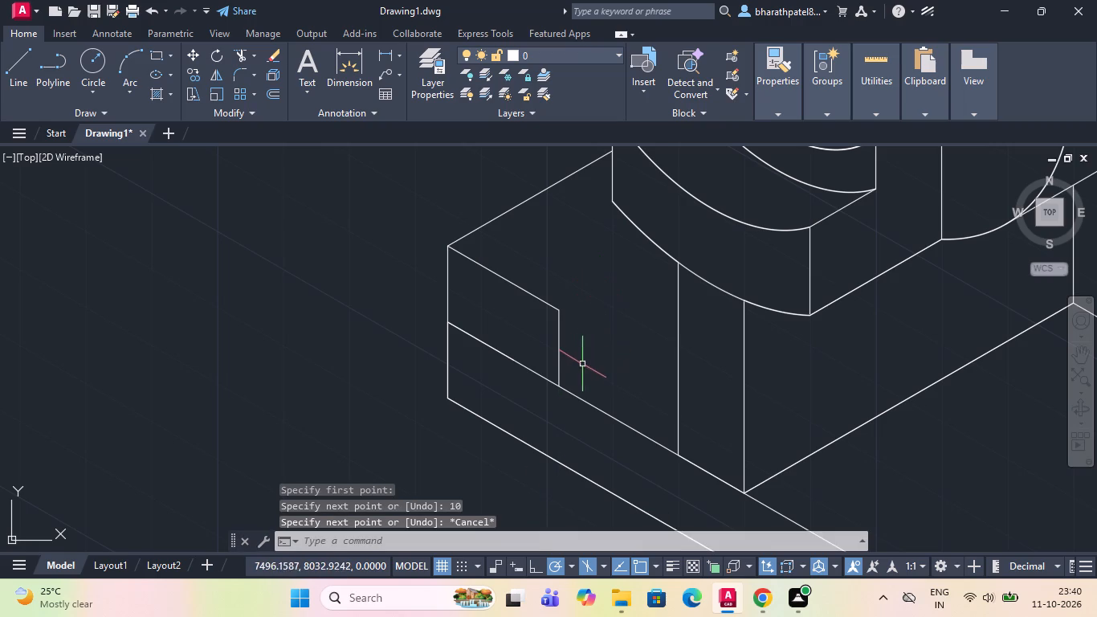
Erase the 330° line from the base plate's upper left corner and the 10-unit vertical line at its end.
{"action": "left_click", "coordinate": [559, 346]}
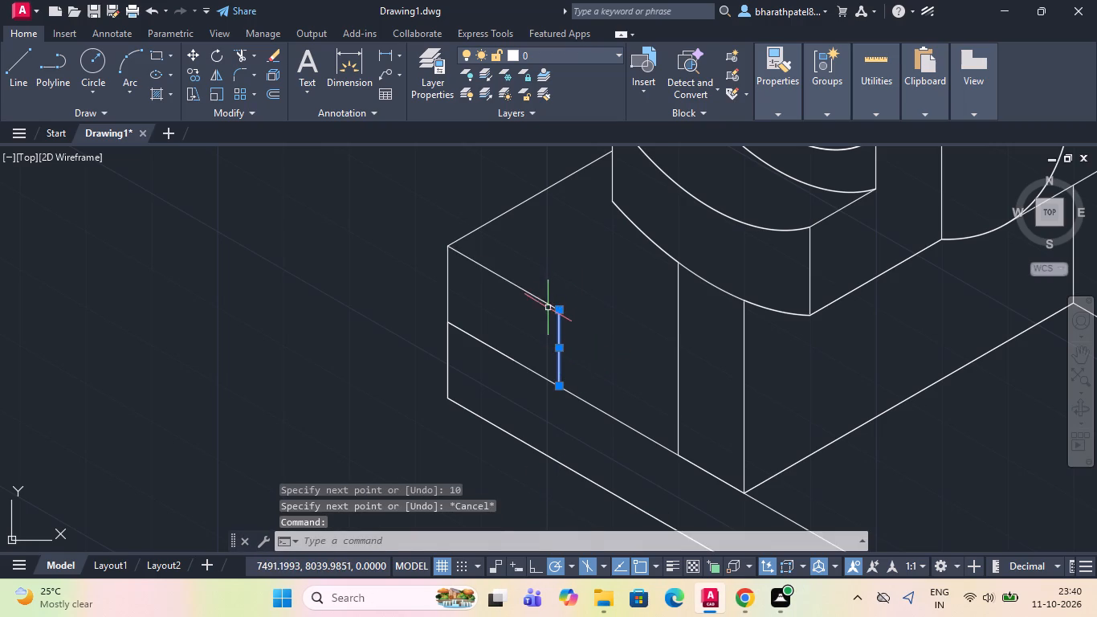
{"action": "left_click", "coordinate": [548, 308]}
{"action": "left_click", "coordinate": [548, 301]}
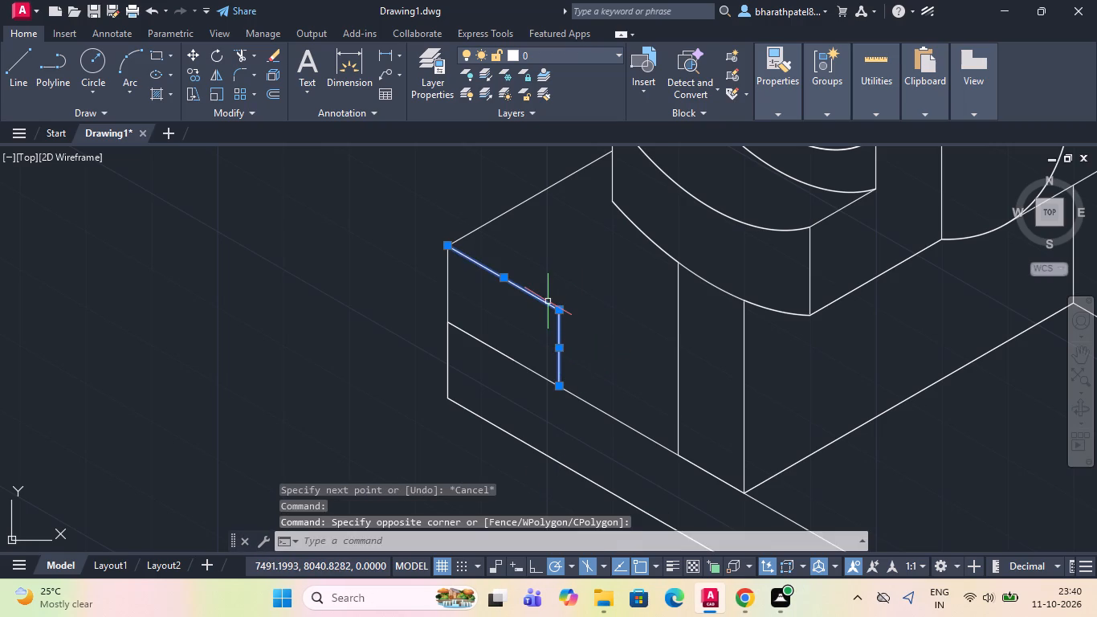
{"action": "key", "text": "Delete"}
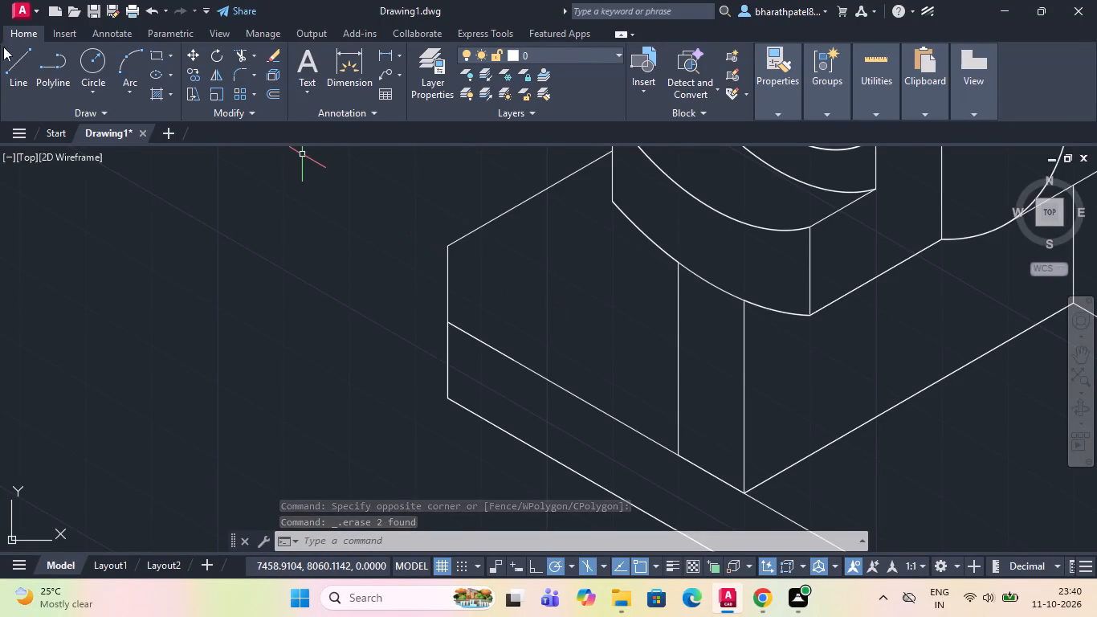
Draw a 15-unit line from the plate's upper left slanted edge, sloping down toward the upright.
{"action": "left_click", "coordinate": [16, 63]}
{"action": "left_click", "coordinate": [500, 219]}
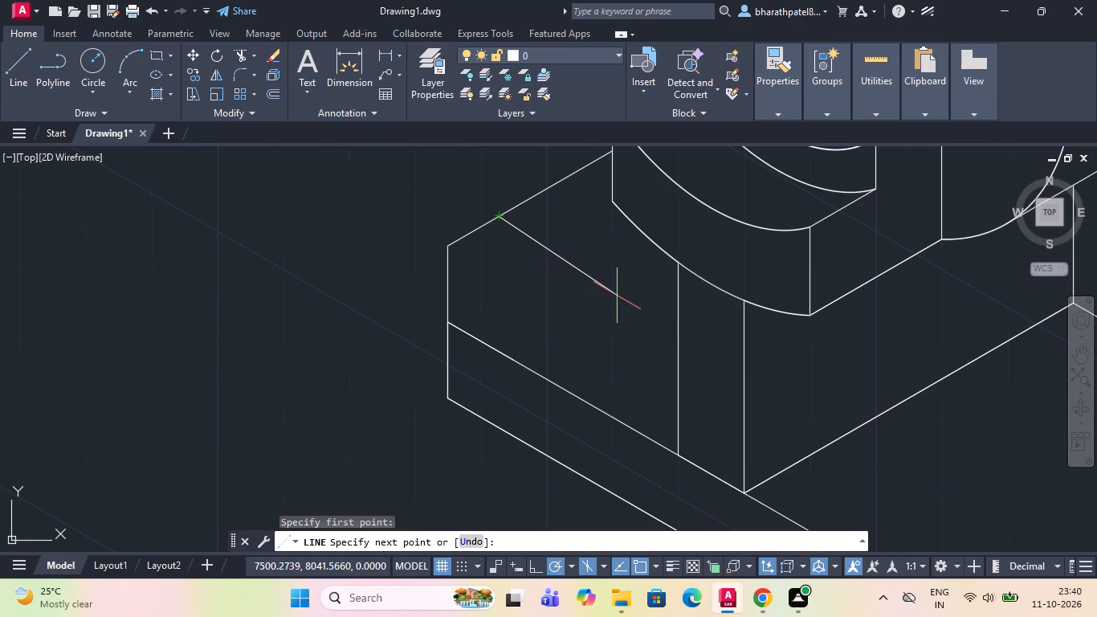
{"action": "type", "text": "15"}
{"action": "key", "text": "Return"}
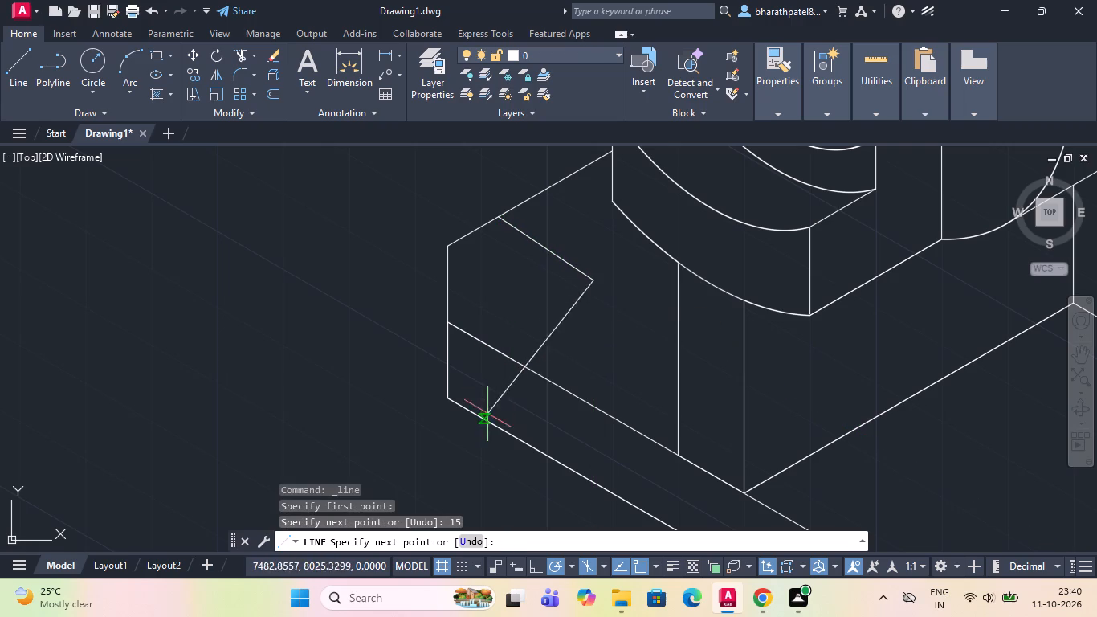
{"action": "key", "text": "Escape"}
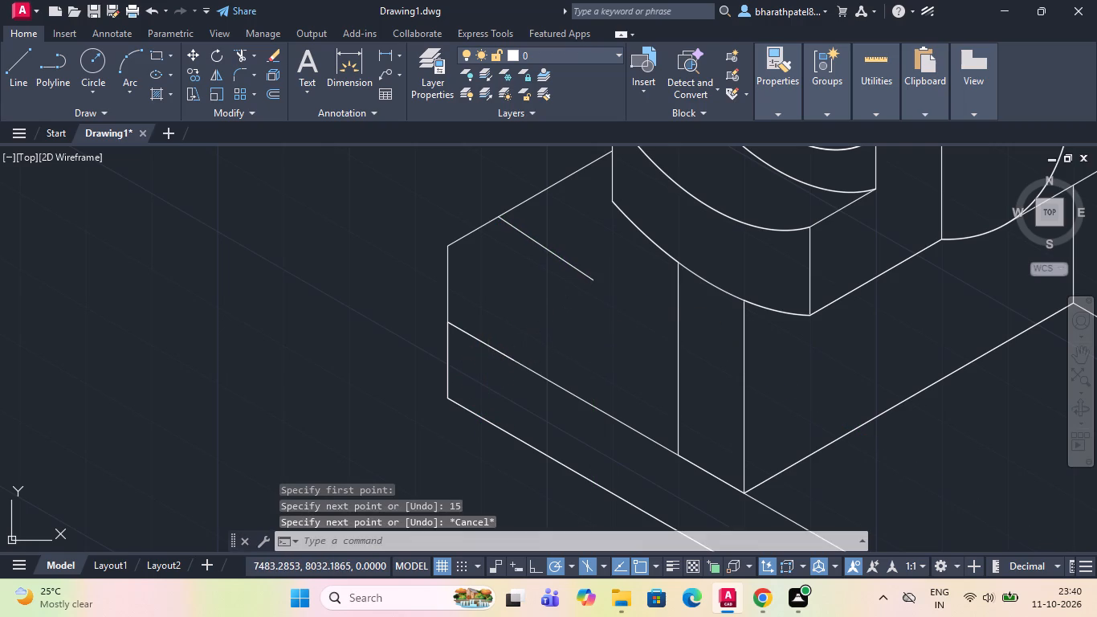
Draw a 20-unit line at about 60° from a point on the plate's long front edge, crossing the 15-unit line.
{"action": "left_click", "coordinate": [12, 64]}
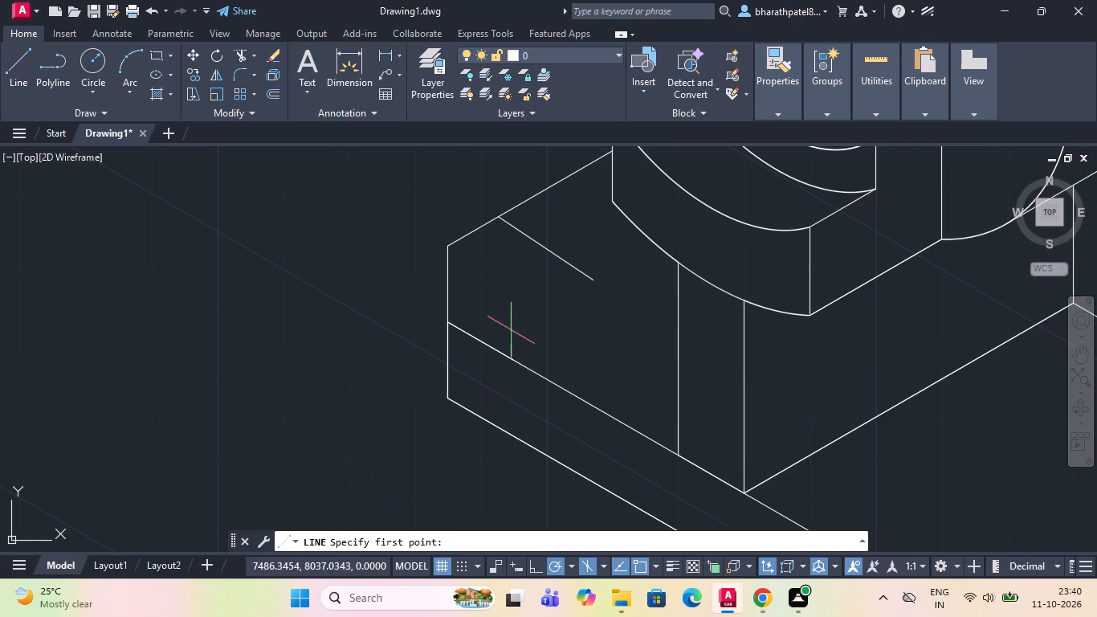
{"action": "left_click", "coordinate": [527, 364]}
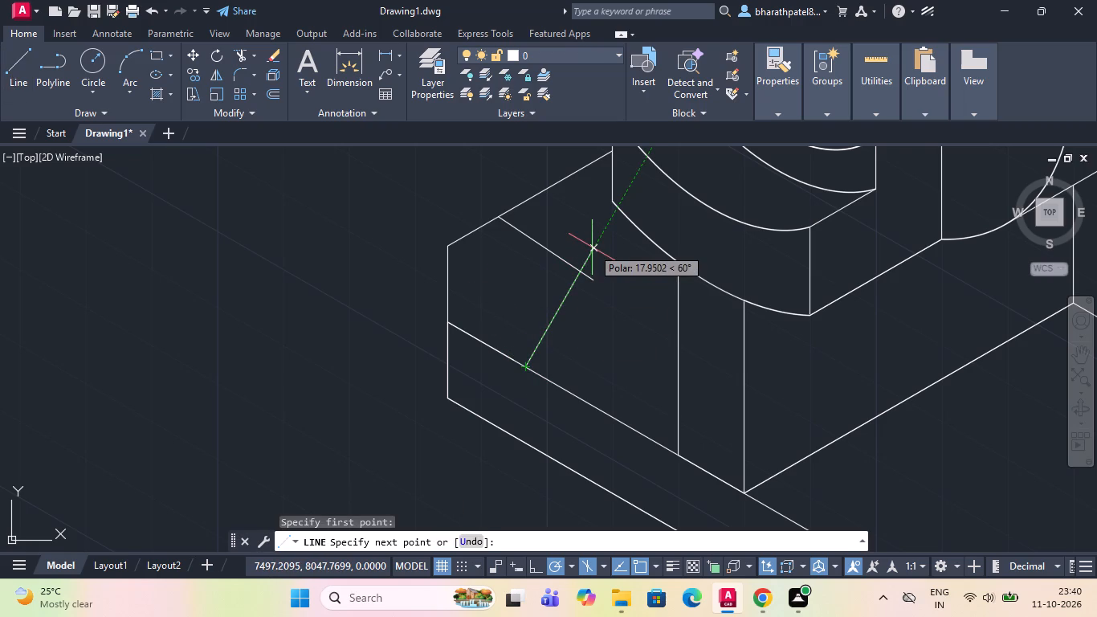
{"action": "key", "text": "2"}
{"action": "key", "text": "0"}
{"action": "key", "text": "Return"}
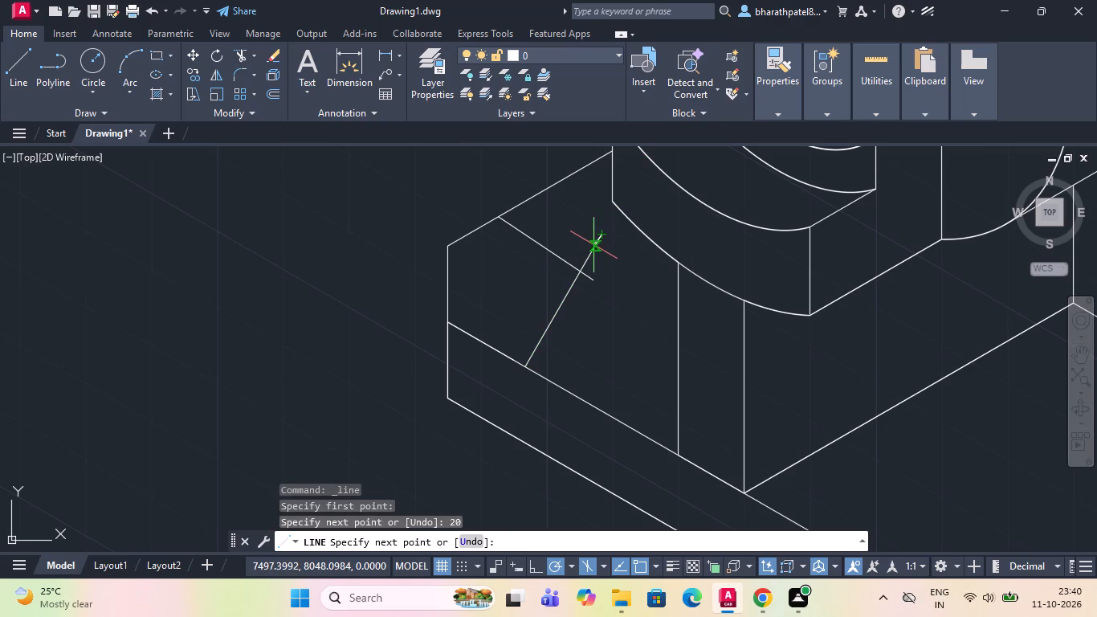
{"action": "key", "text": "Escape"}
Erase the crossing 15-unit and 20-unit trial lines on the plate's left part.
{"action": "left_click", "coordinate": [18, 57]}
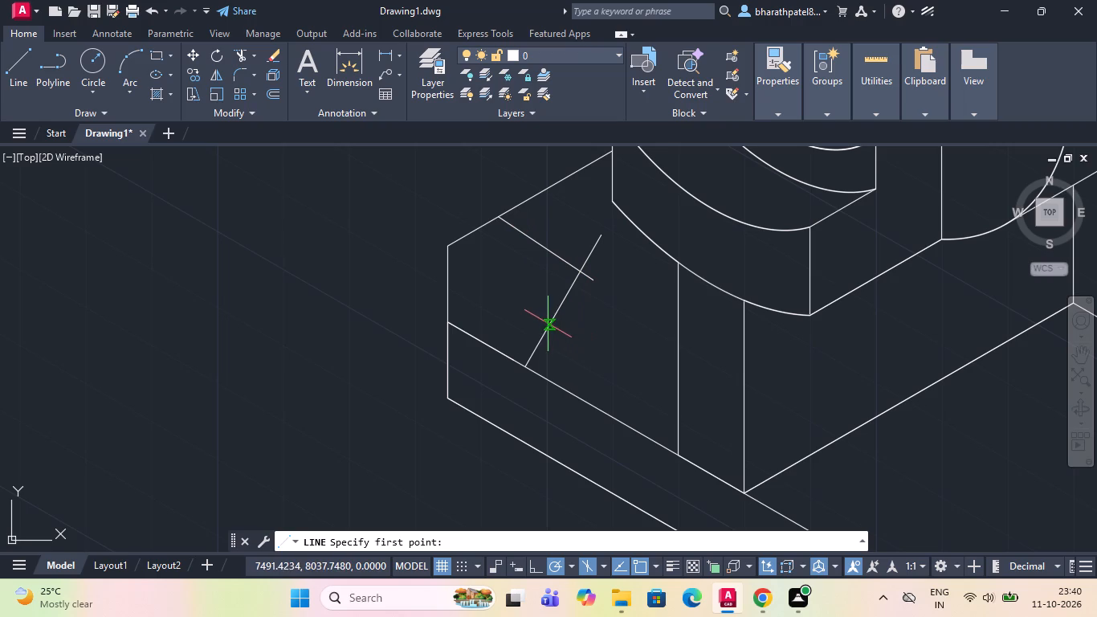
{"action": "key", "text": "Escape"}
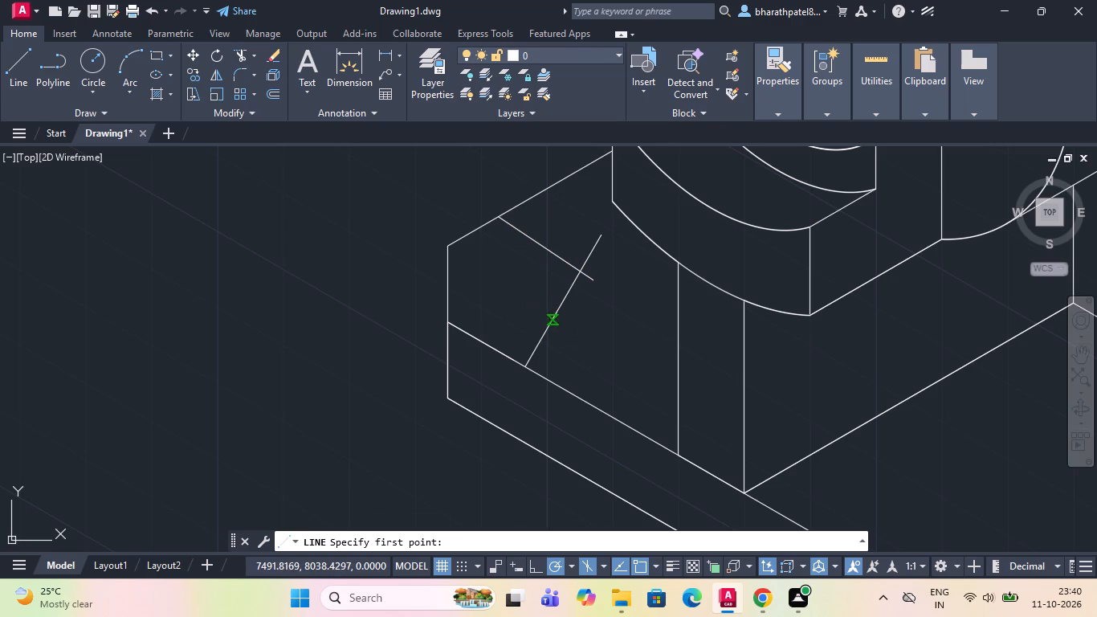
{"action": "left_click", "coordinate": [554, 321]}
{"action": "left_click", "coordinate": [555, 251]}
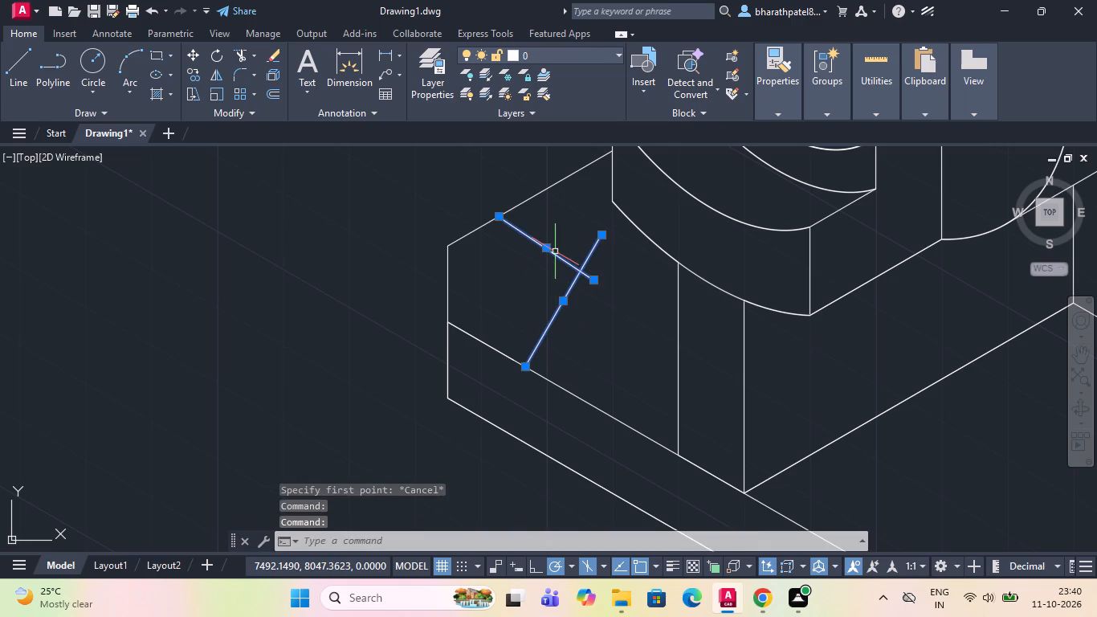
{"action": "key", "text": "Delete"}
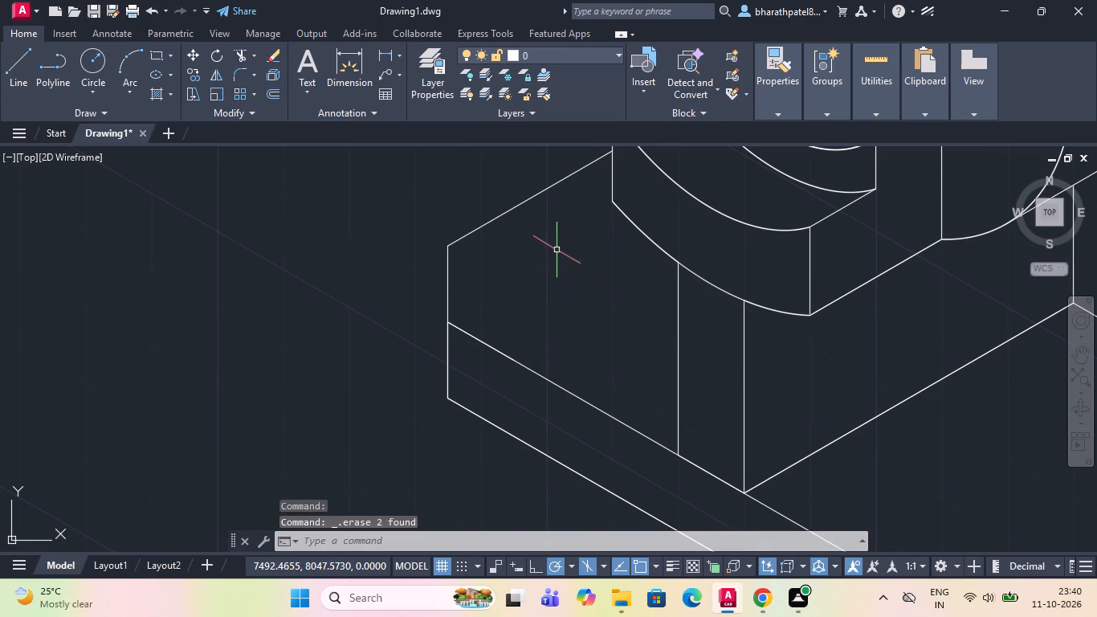
Draw a 20-unit line at 30° from the left end of the plate's long front edge, continuing 15 units at 330° to the upright.
{"action": "left_click", "coordinate": [15, 67]}
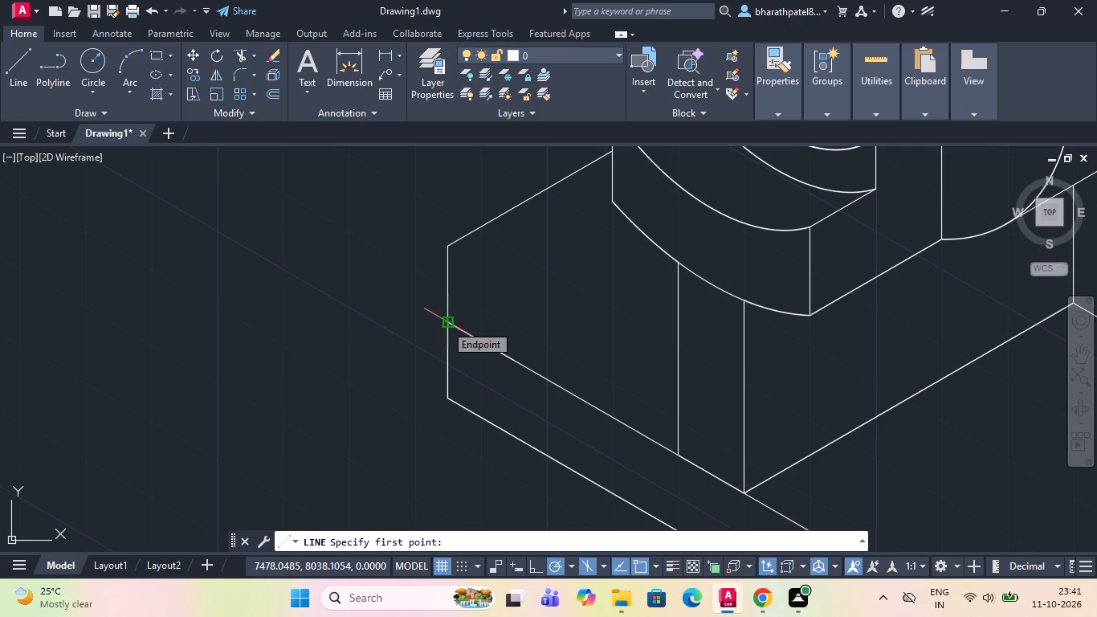
{"action": "scroll", "coordinate": [445, 324], "scroll_direction": "up", "scroll_amount": 3}
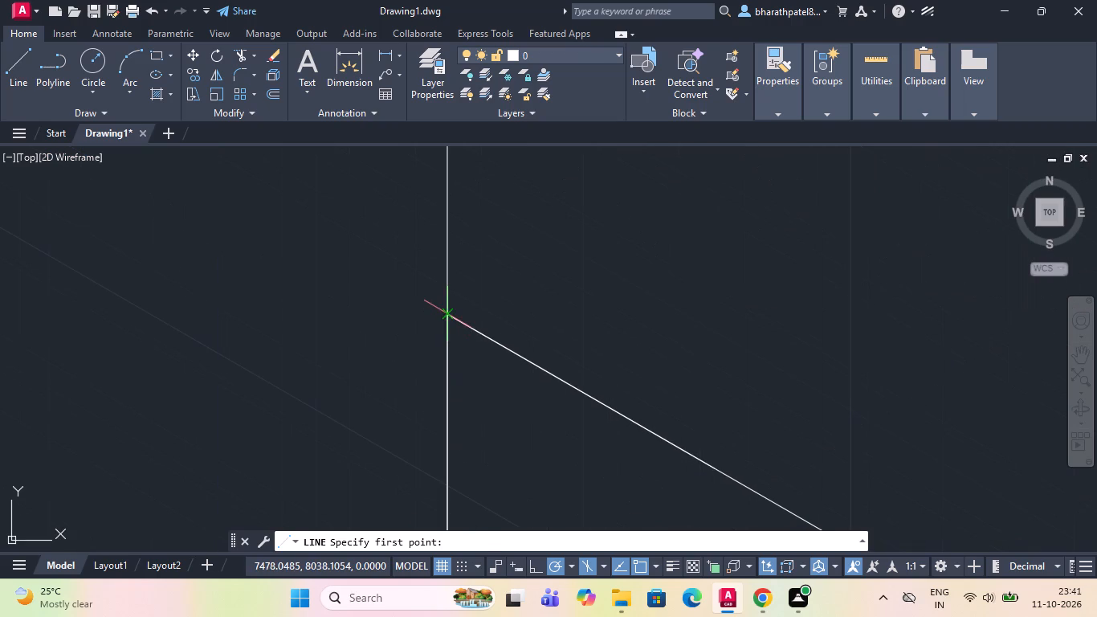
{"action": "left_click", "coordinate": [452, 311]}
{"action": "scroll", "coordinate": [580, 248], "scroll_direction": "down", "scroll_amount": 2}
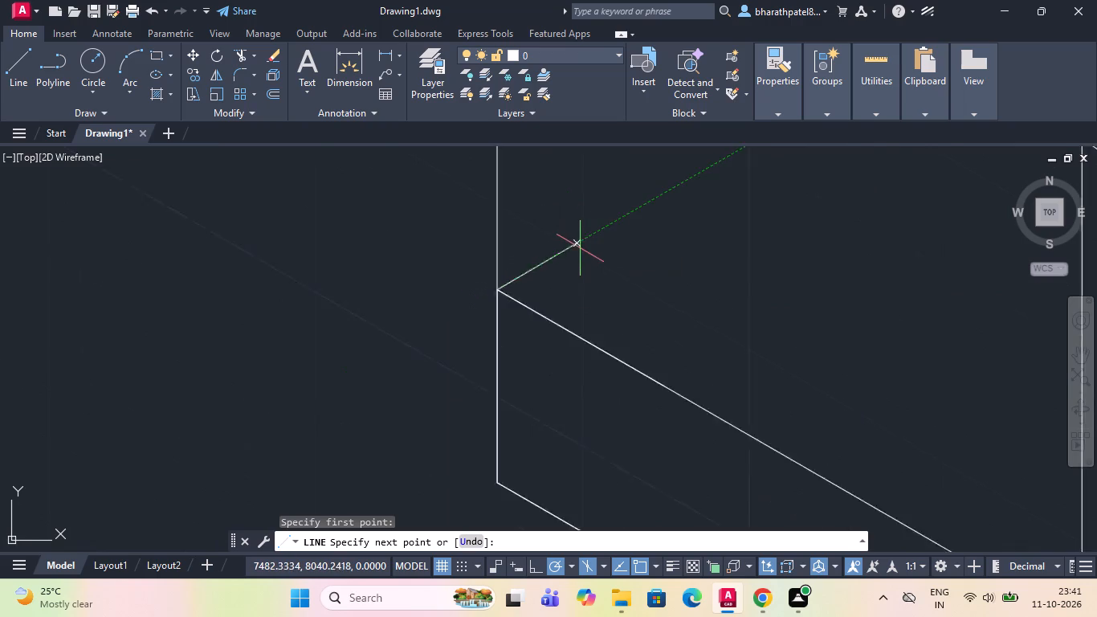
{"action": "scroll", "coordinate": [580, 248], "scroll_direction": "down", "scroll_amount": 1}
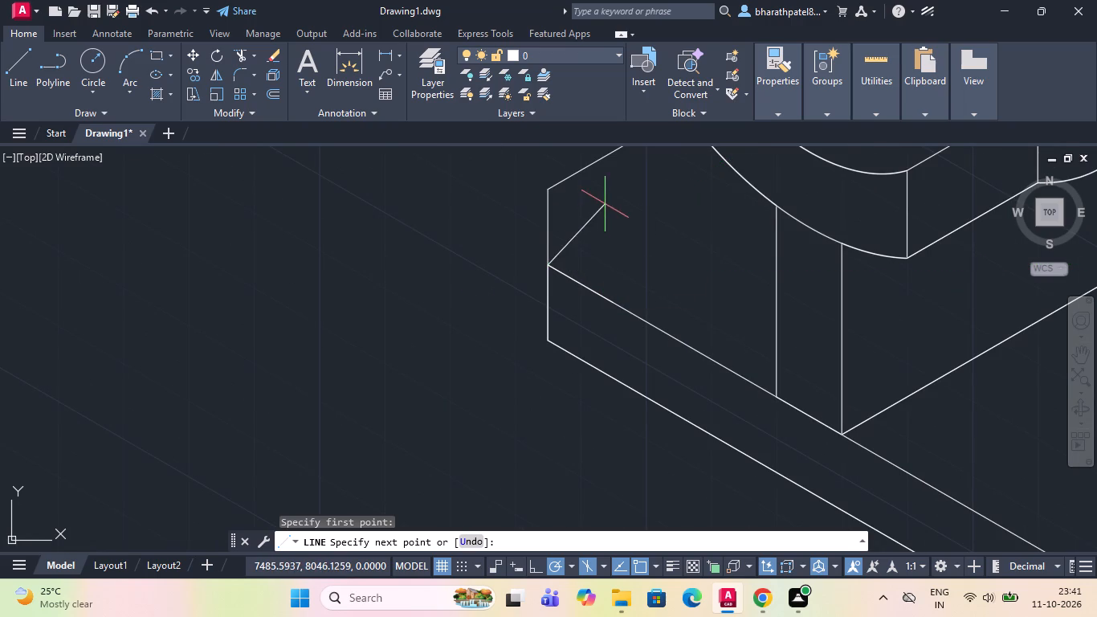
{"action": "key", "text": "2"}
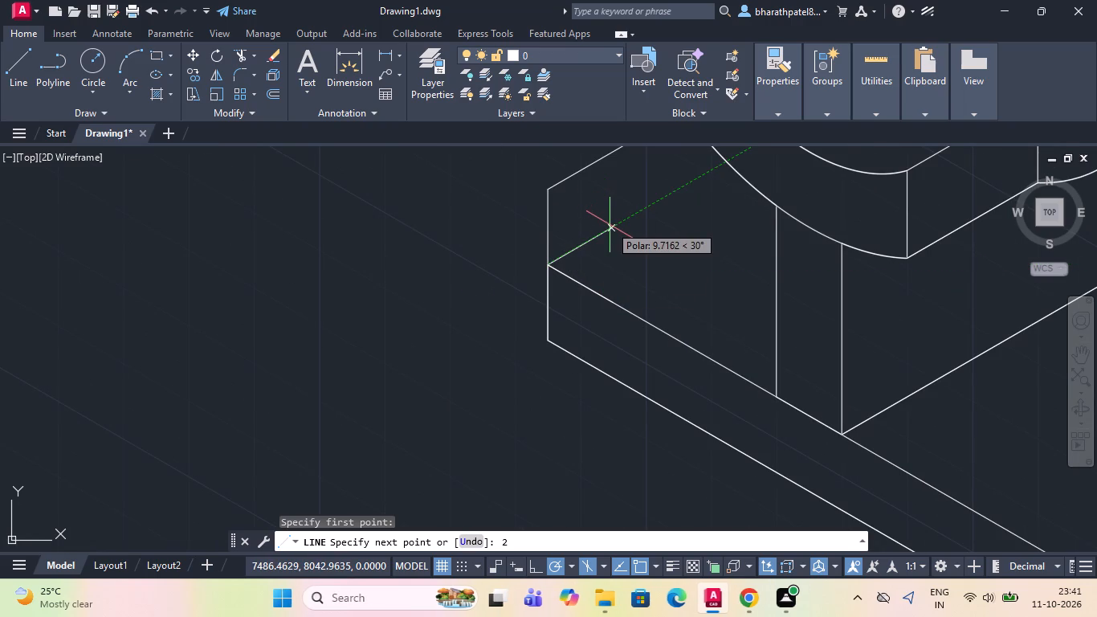
{"action": "key", "text": "0"}
{"action": "key", "text": "Return"}
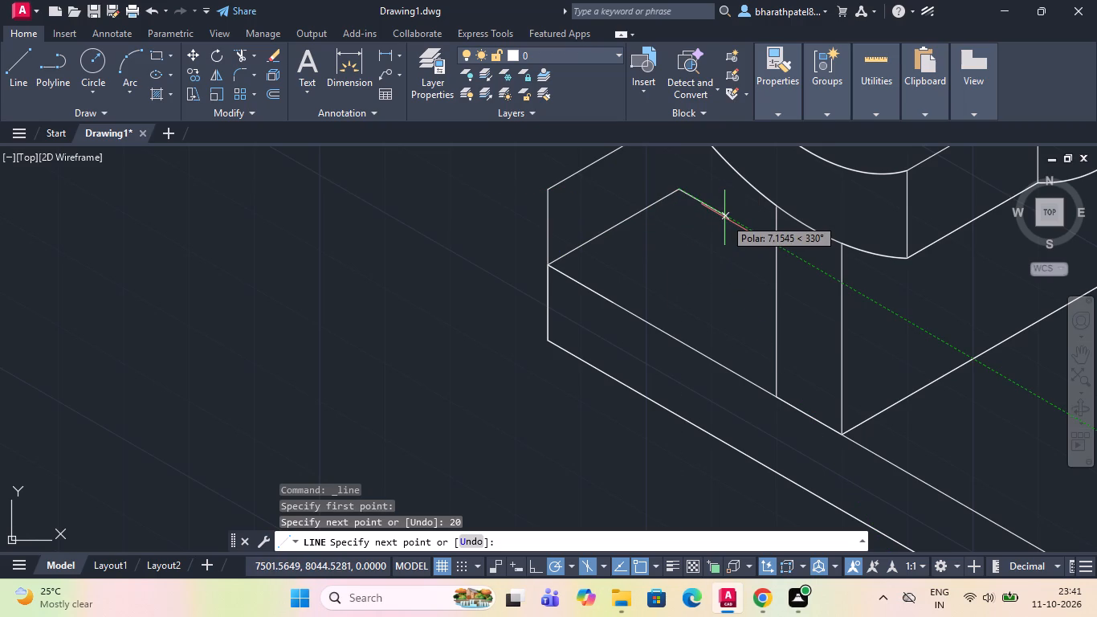
{"action": "type", "text": "15"}
{"action": "key", "text": "Return"}
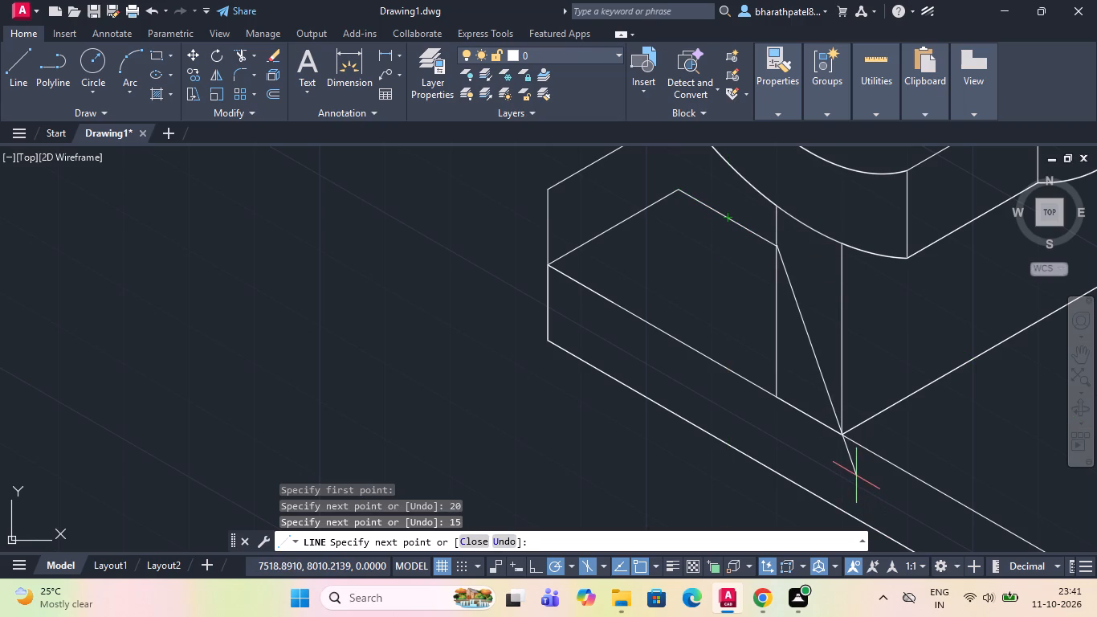
{"action": "key", "text": "Escape"}
Draw a 10-unit vertical line up from the junction of the 20-unit and 15-unit lines to the upper slanted edge.
{"action": "scroll", "coordinate": [855, 475], "scroll_direction": "down", "scroll_amount": 2}
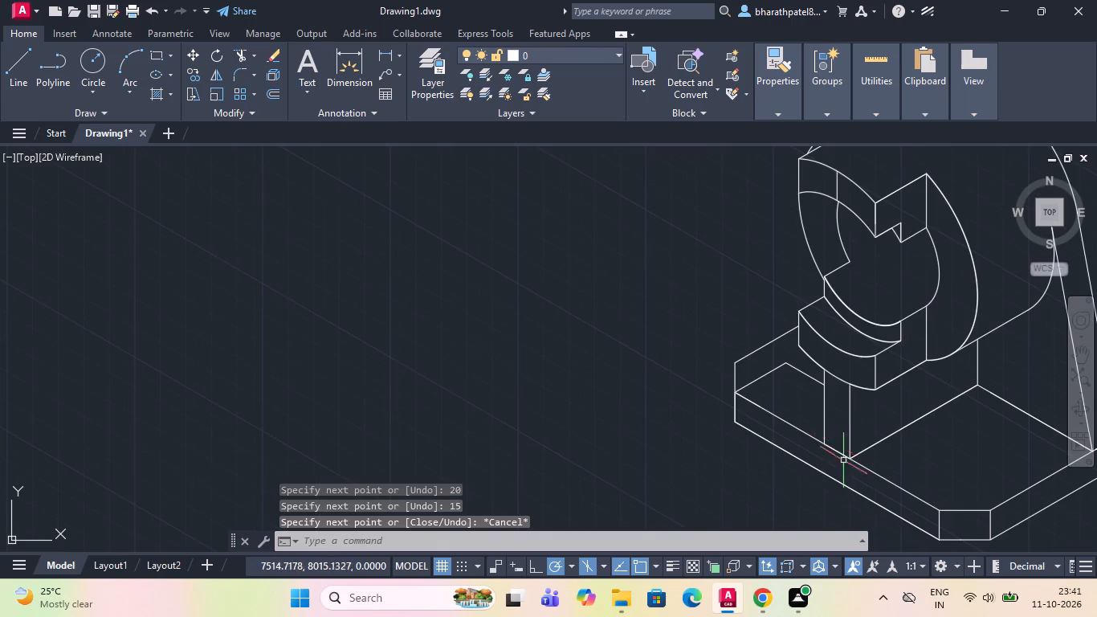
{"action": "scroll", "coordinate": [843, 394], "scroll_direction": "up", "scroll_amount": 2}
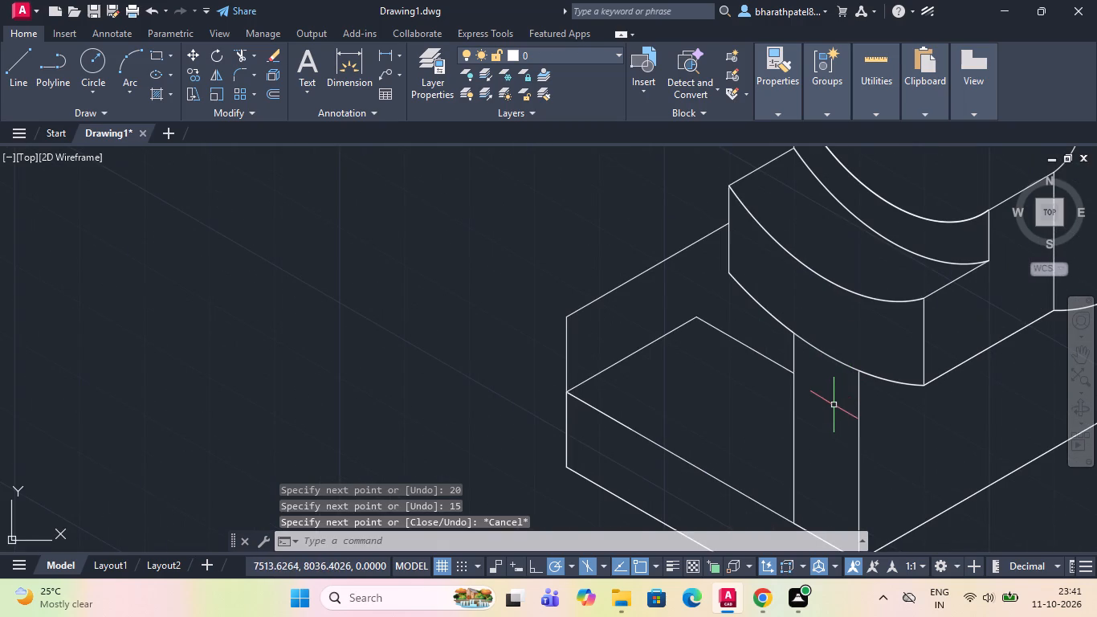
{"action": "scroll", "coordinate": [827, 382], "scroll_direction": "up", "scroll_amount": 2}
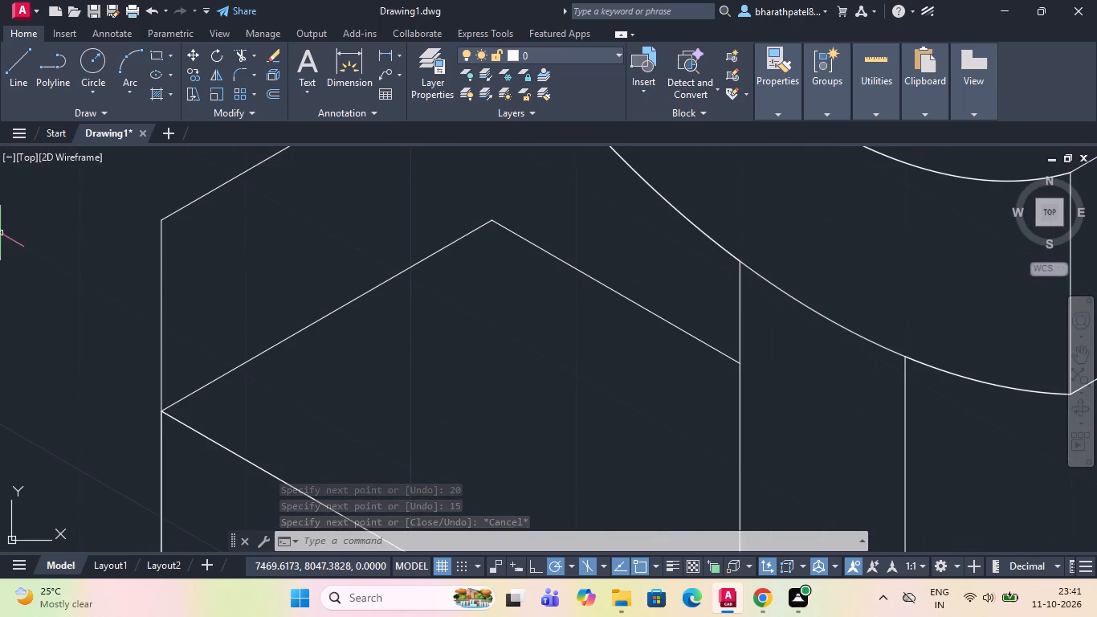
{"action": "left_click_drag", "start_coordinate": [19, 61], "coordinate": [27, 85]}
{"action": "scroll", "coordinate": [441, 333], "scroll_direction": "down", "scroll_amount": 2}
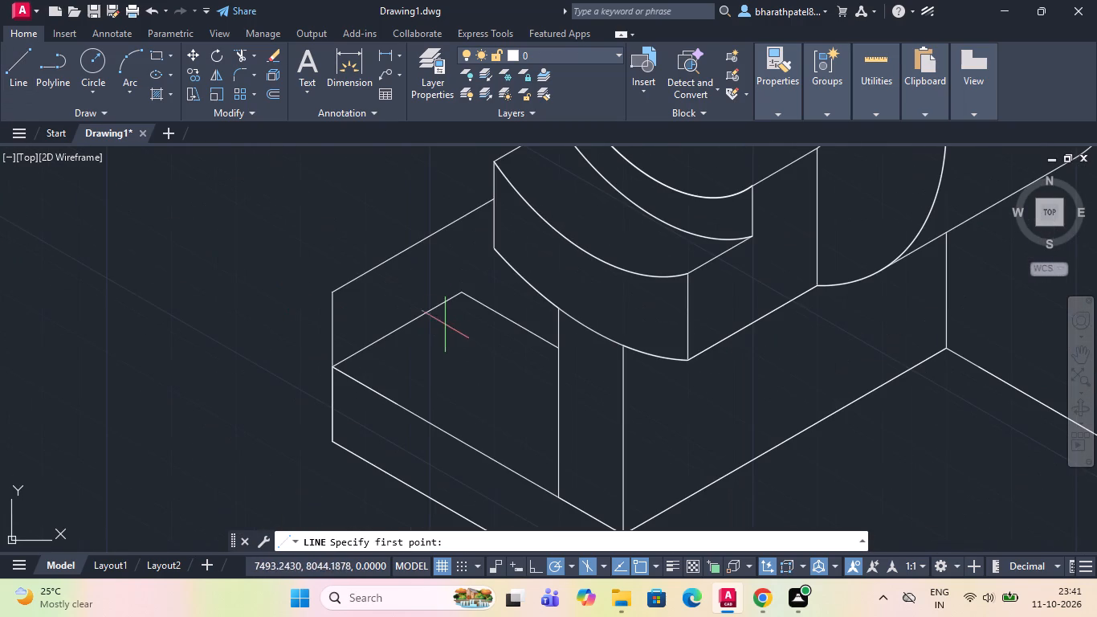
{"action": "left_click", "coordinate": [463, 295]}
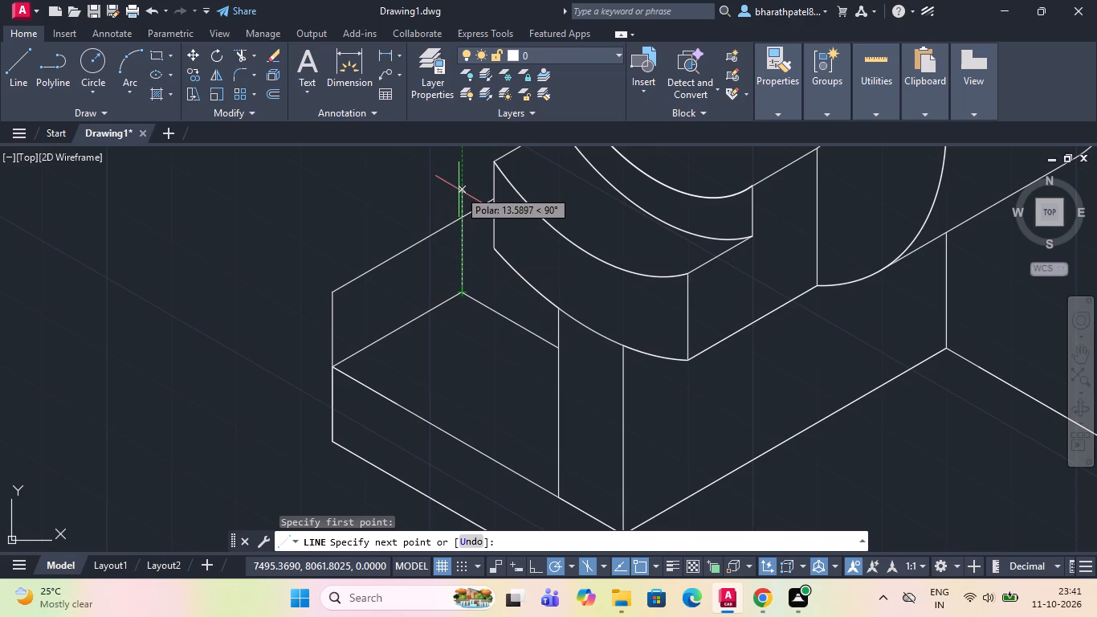
{"action": "type", "text": "10"}
{"action": "key", "text": "Return"}
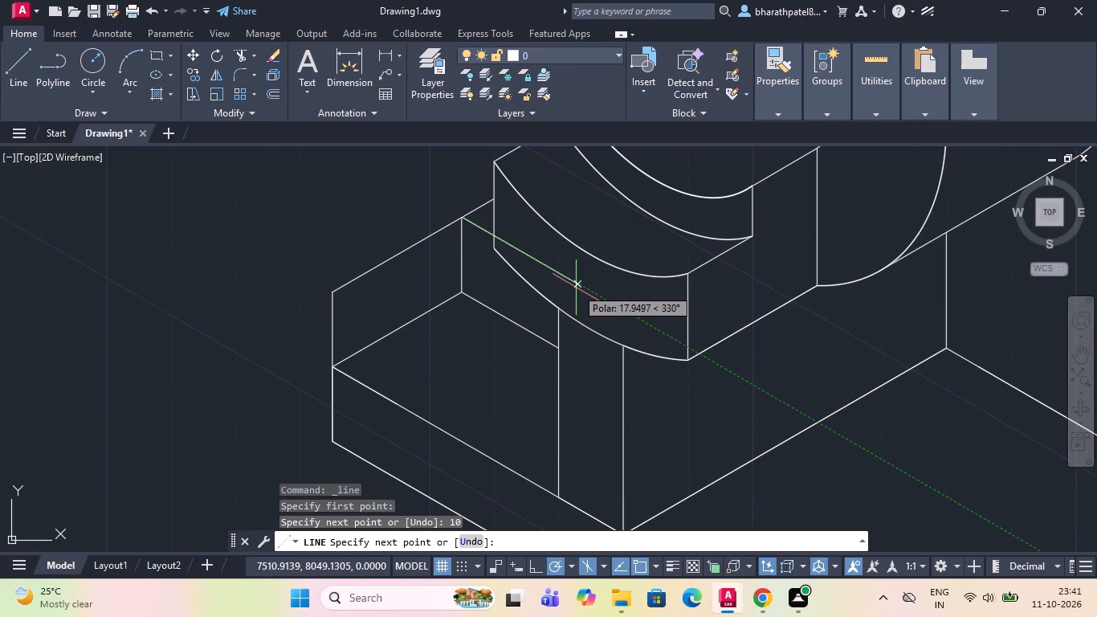
{"action": "key", "text": "Escape"}
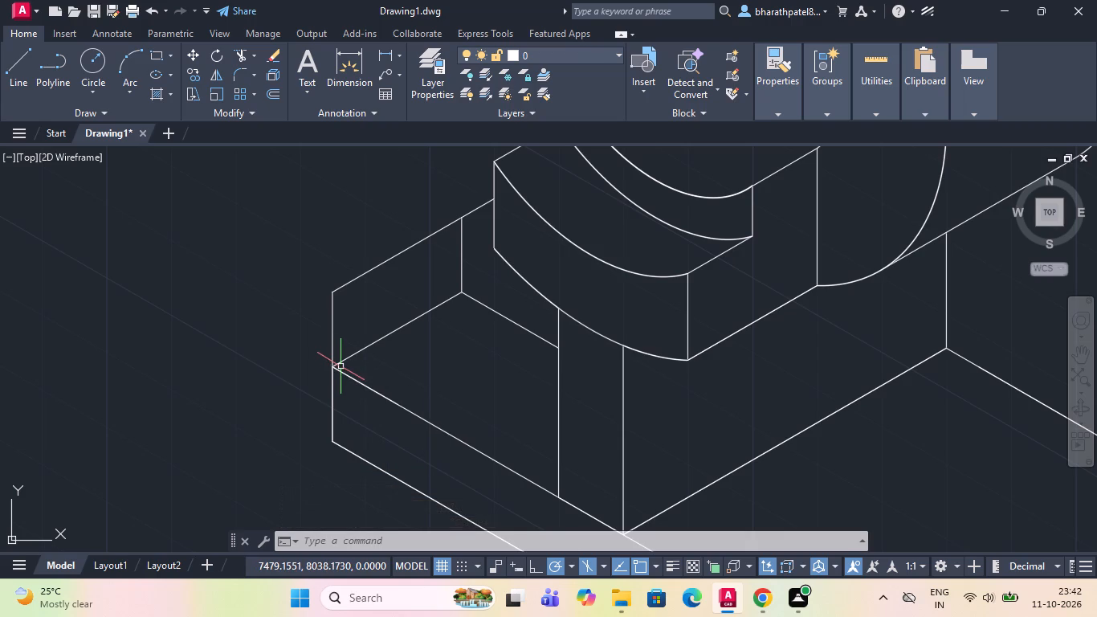
Draw a 15-unit line at 150° inward from the midpoint area of the plate's short upper edge, between the chamfered corner and the sloping rib.
{"action": "scroll", "coordinate": [340, 361], "scroll_direction": "down", "scroll_amount": 3}
{"action": "scroll", "coordinate": [487, 475], "scroll_direction": "up", "scroll_amount": 1}
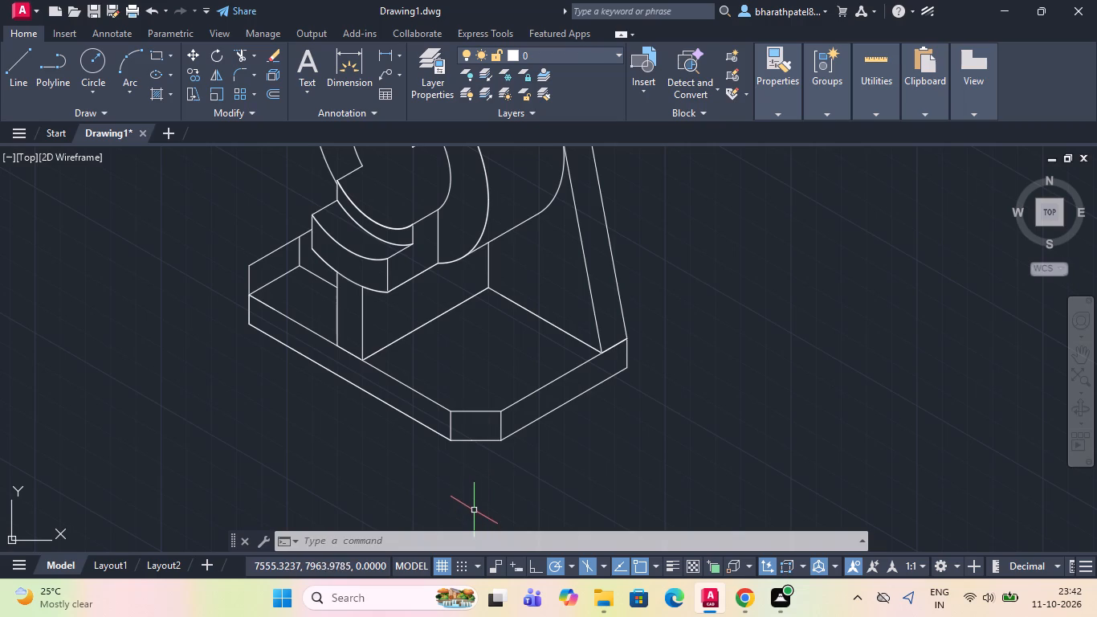
{"action": "left_click", "coordinate": [18, 58]}
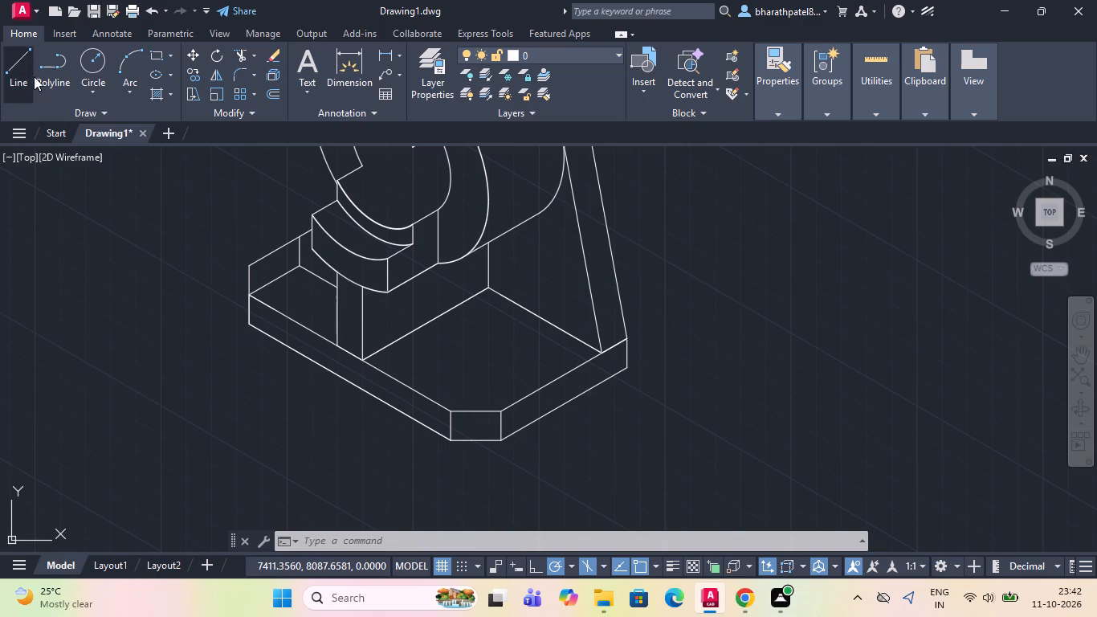
{"action": "scroll", "coordinate": [573, 397], "scroll_direction": "up", "scroll_amount": 2}
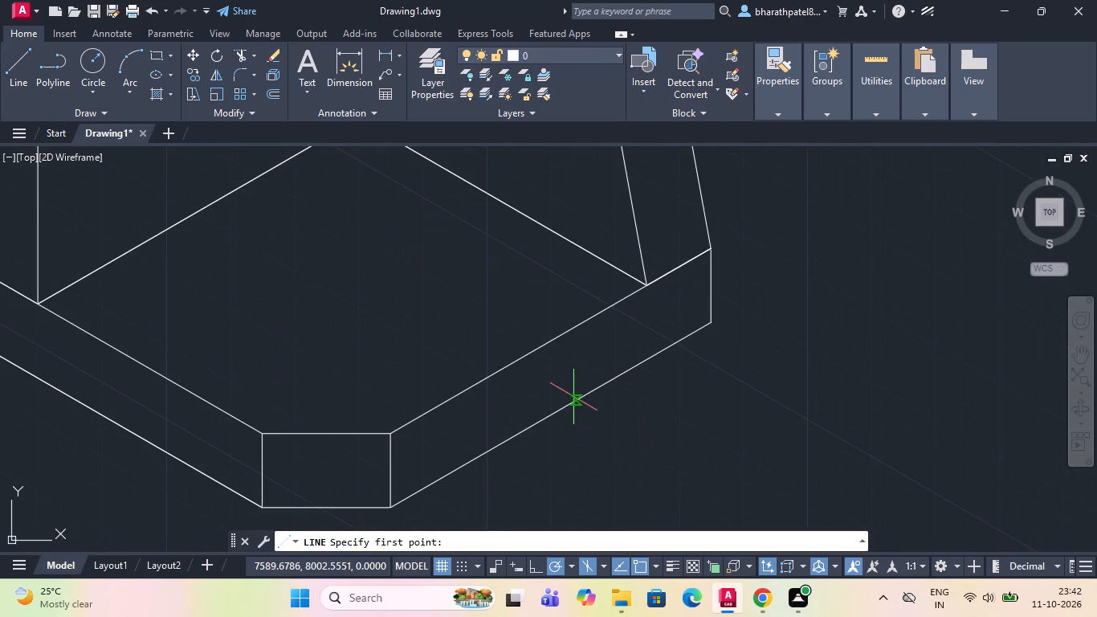
{"action": "left_click", "coordinate": [524, 353]}
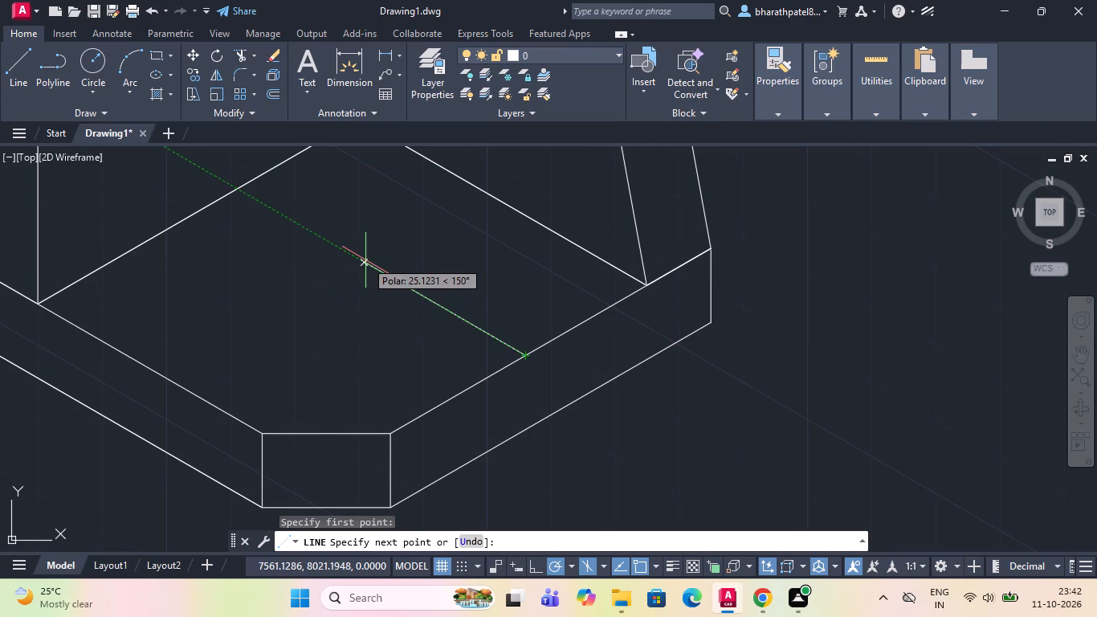
{"action": "key", "text": "1"}
{"action": "key", "text": "5"}
{"action": "key", "text": "Return"}
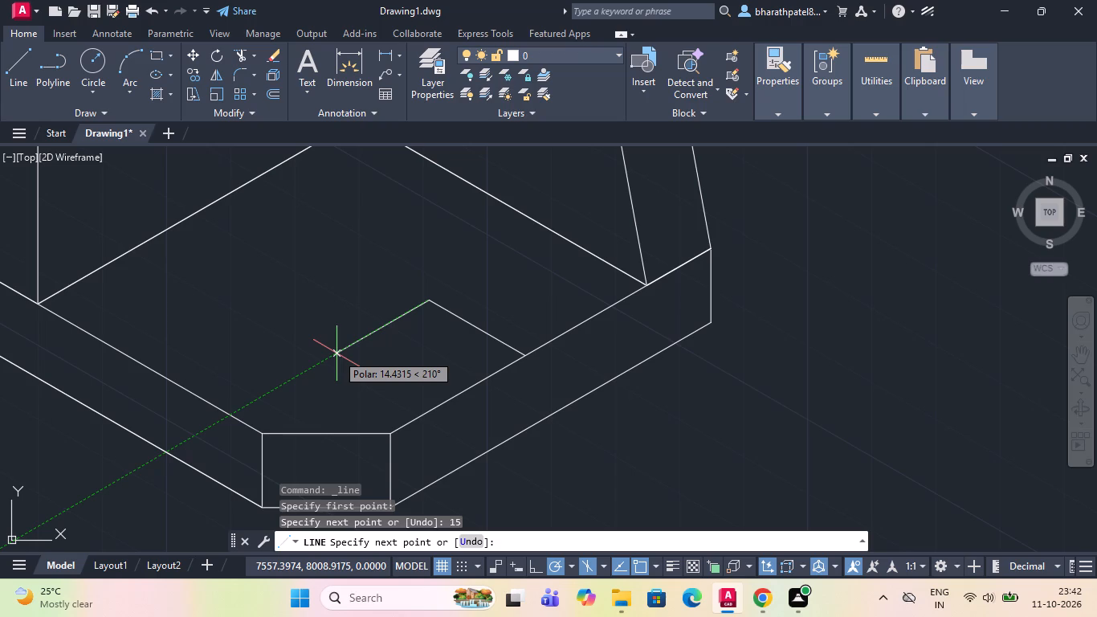
{"action": "key", "text": "Escape"}
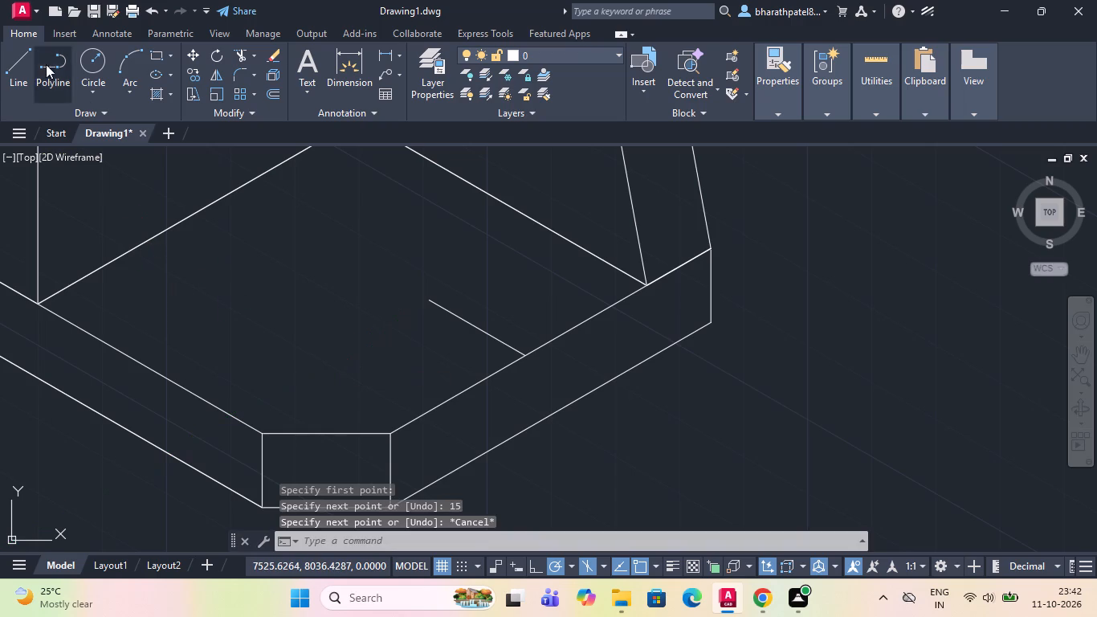
Draw a 20-unit line at 30° from the long front upper edge near the chamfered corner, continuing about 13 units at 330°.
{"action": "left_click", "coordinate": [6, 67]}
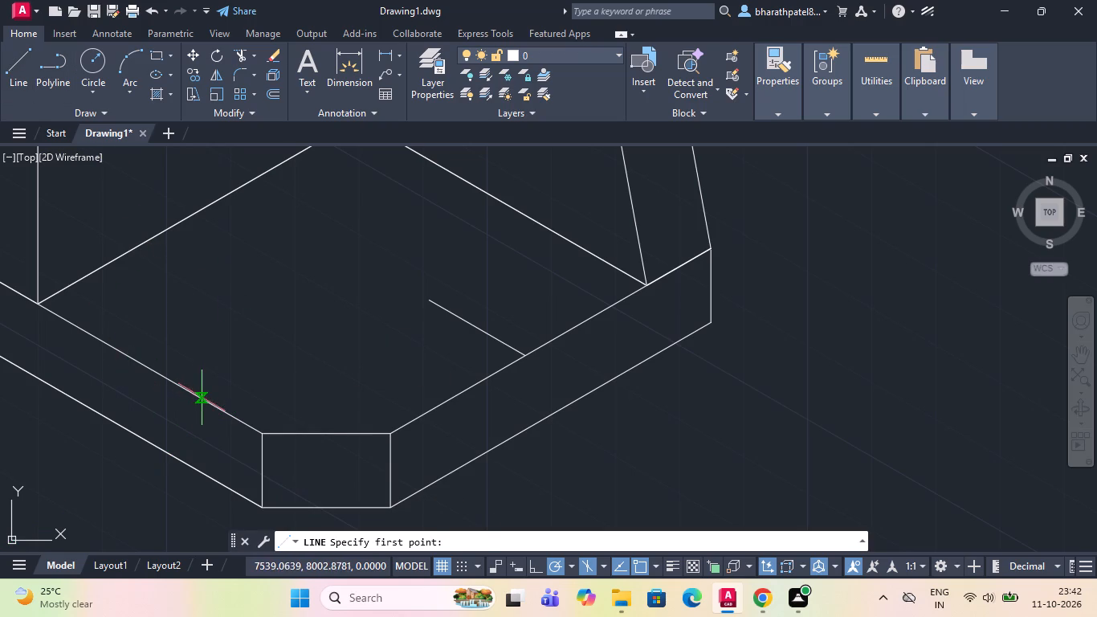
{"action": "left_click", "coordinate": [201, 398]}
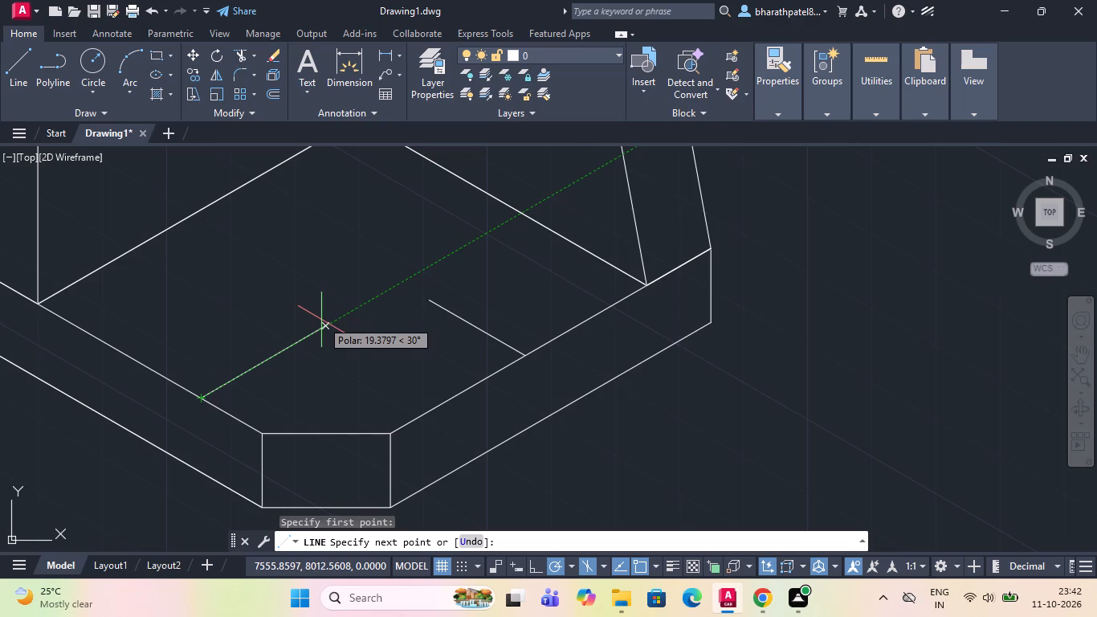
{"action": "type", "text": "20"}
{"action": "key", "text": "Return"}
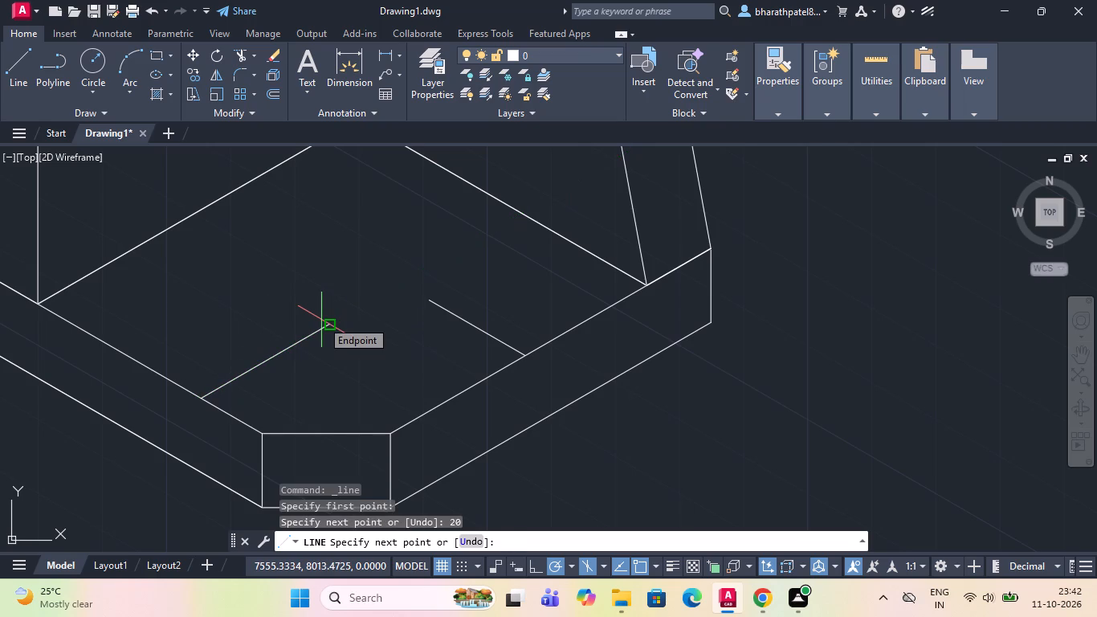
{"action": "left_click", "coordinate": [411, 378]}
{"action": "key", "text": "Escape"}
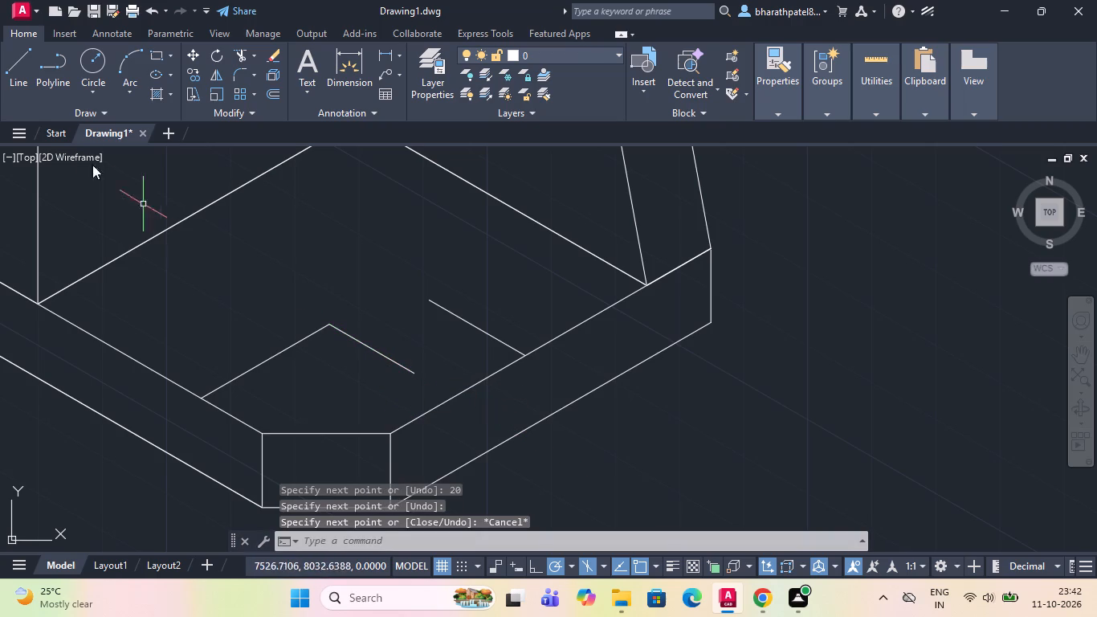
Draw a line at 210° from the inner end of the 15-unit line, crossing the 330° line near the chamfered corner.
{"action": "left_click", "coordinate": [29, 59]}
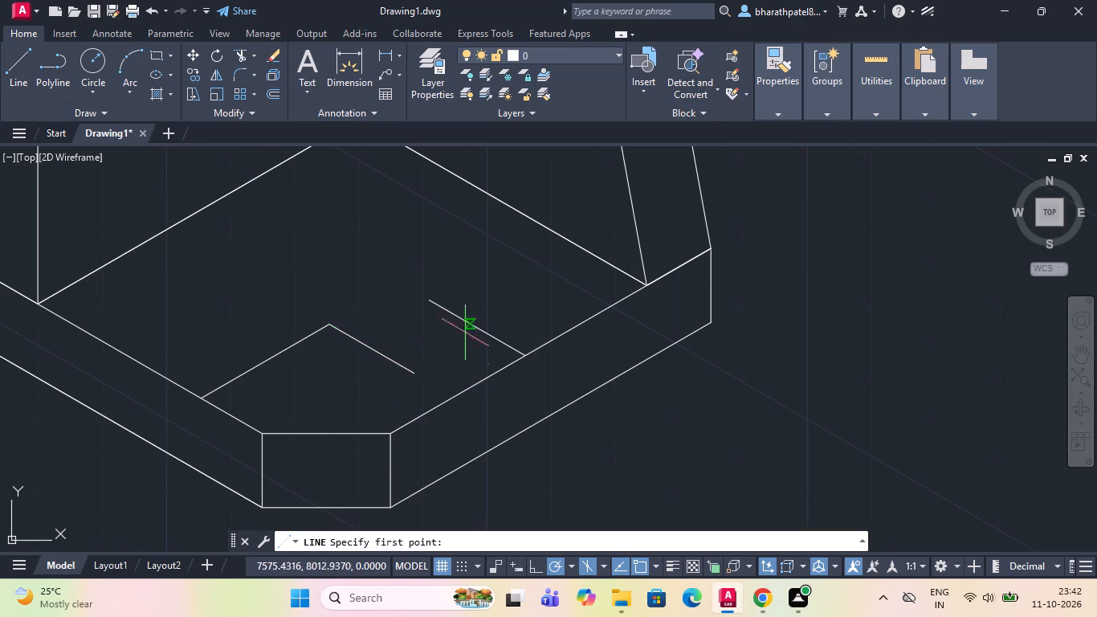
{"action": "left_click", "coordinate": [427, 301]}
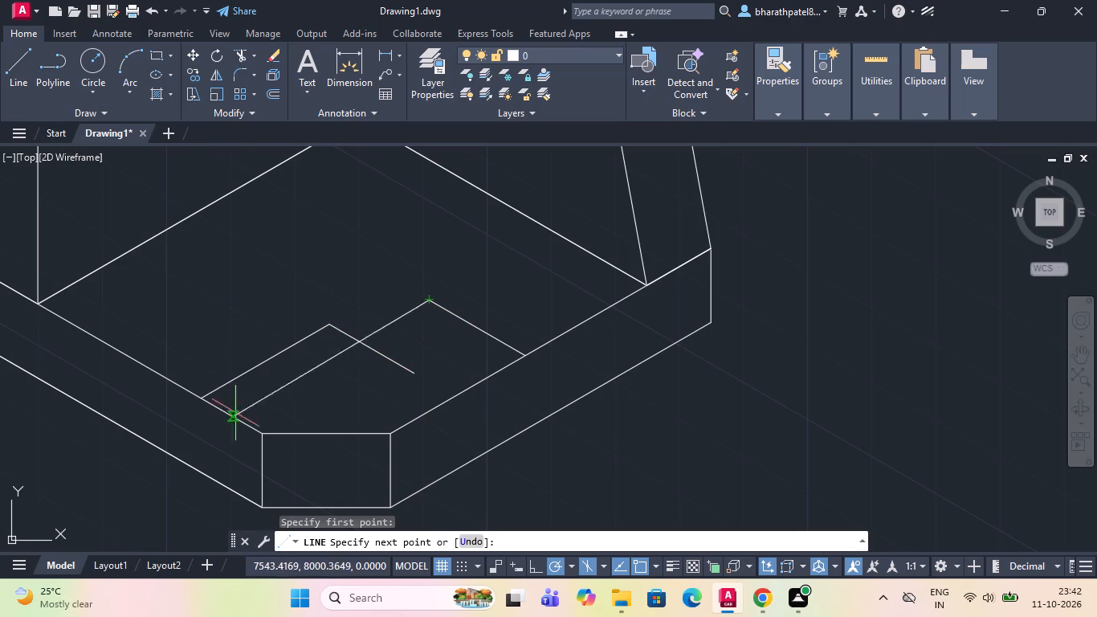
{"action": "left_click", "coordinate": [280, 386]}
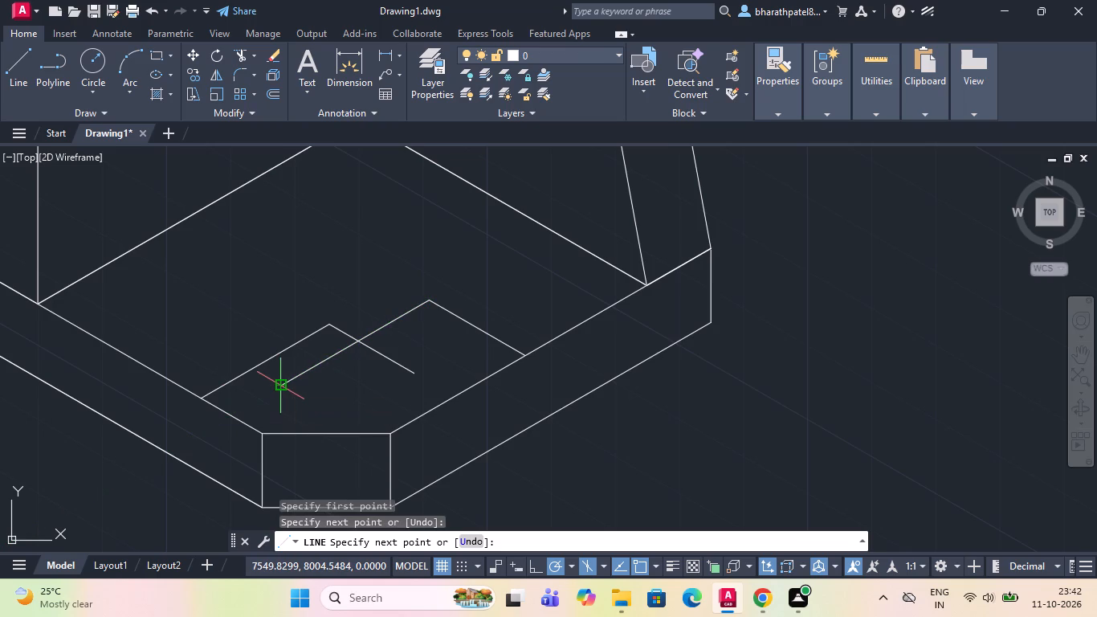
{"action": "key", "text": "Escape"}
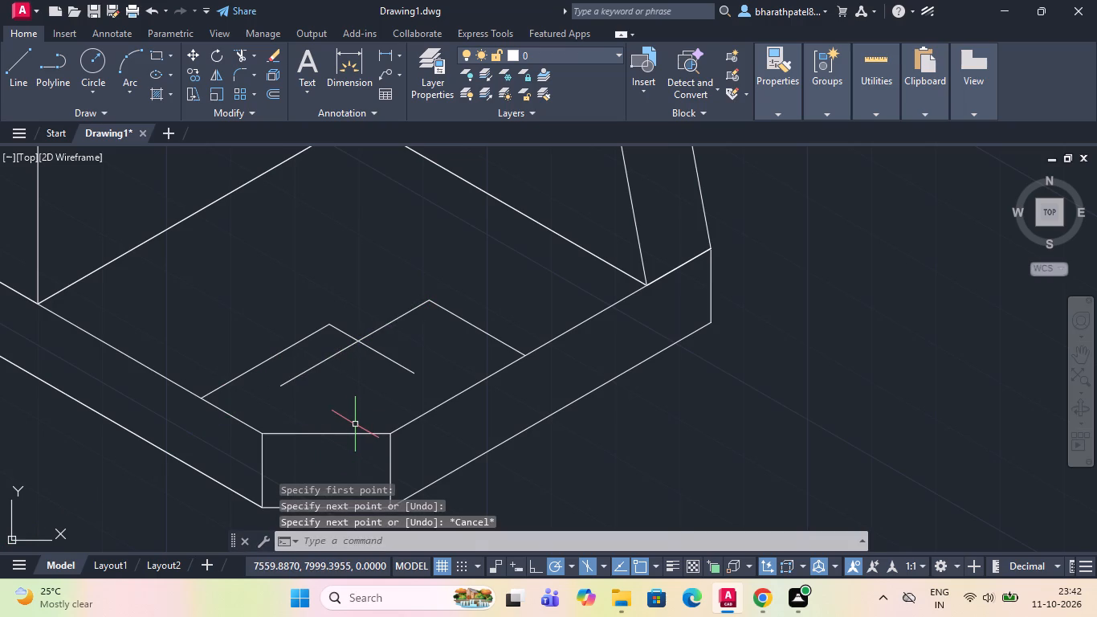
Erase the three step lines on the plate's left part: the 30° line, the vertical line and the 330° line.
{"action": "scroll", "coordinate": [356, 415], "scroll_direction": "down", "scroll_amount": 2}
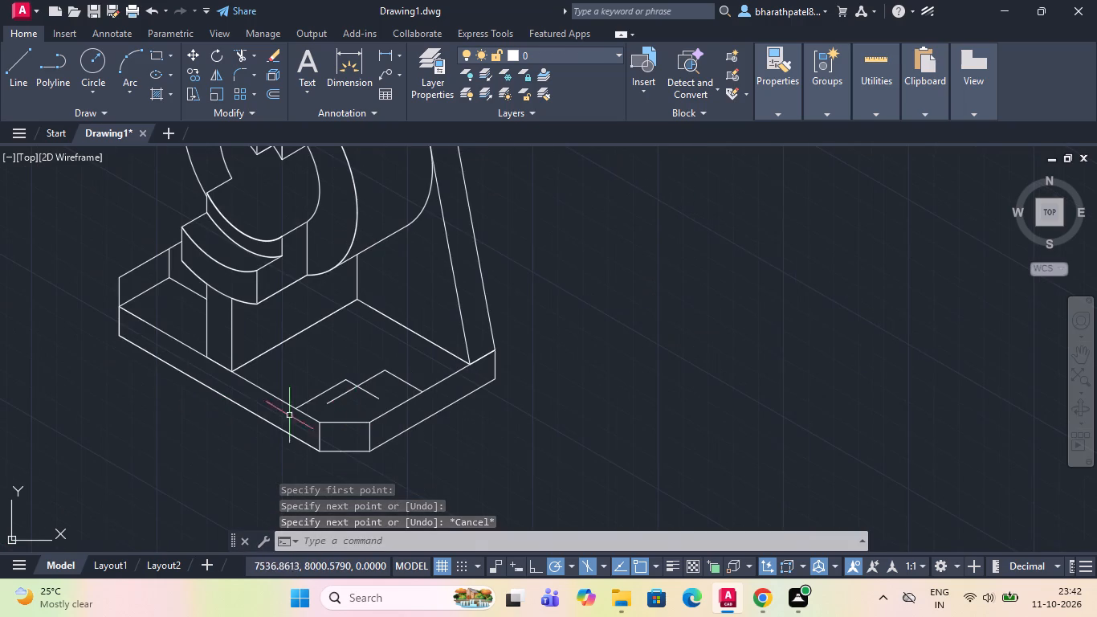
{"action": "scroll", "coordinate": [169, 386], "scroll_direction": "down", "scroll_amount": 1}
{"action": "scroll", "coordinate": [149, 332], "scroll_direction": "up", "scroll_amount": 2}
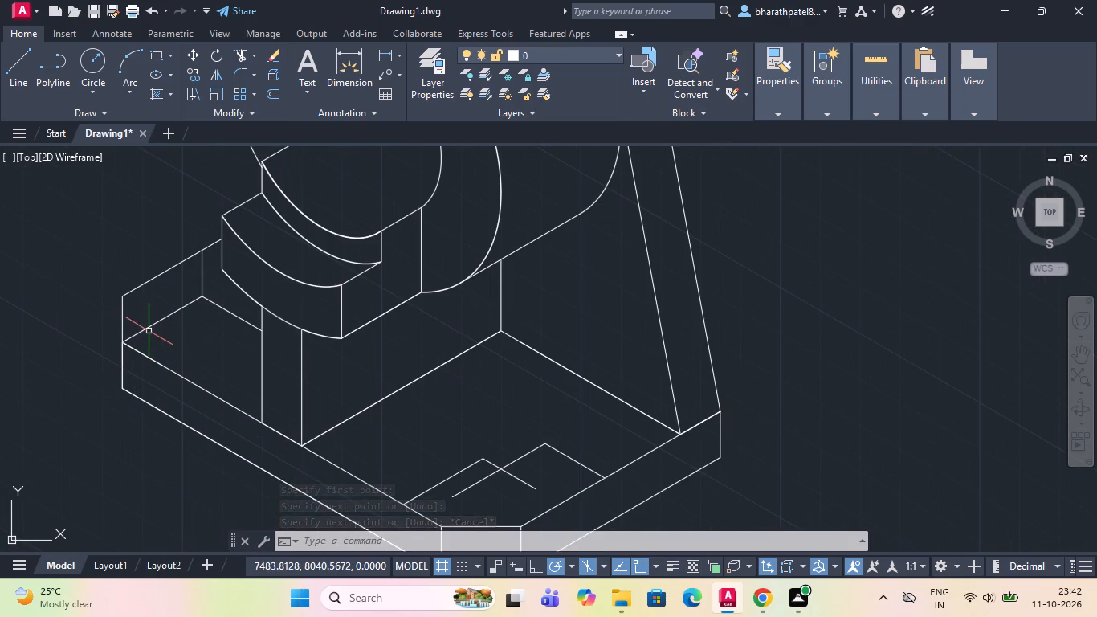
{"action": "left_click", "coordinate": [175, 308]}
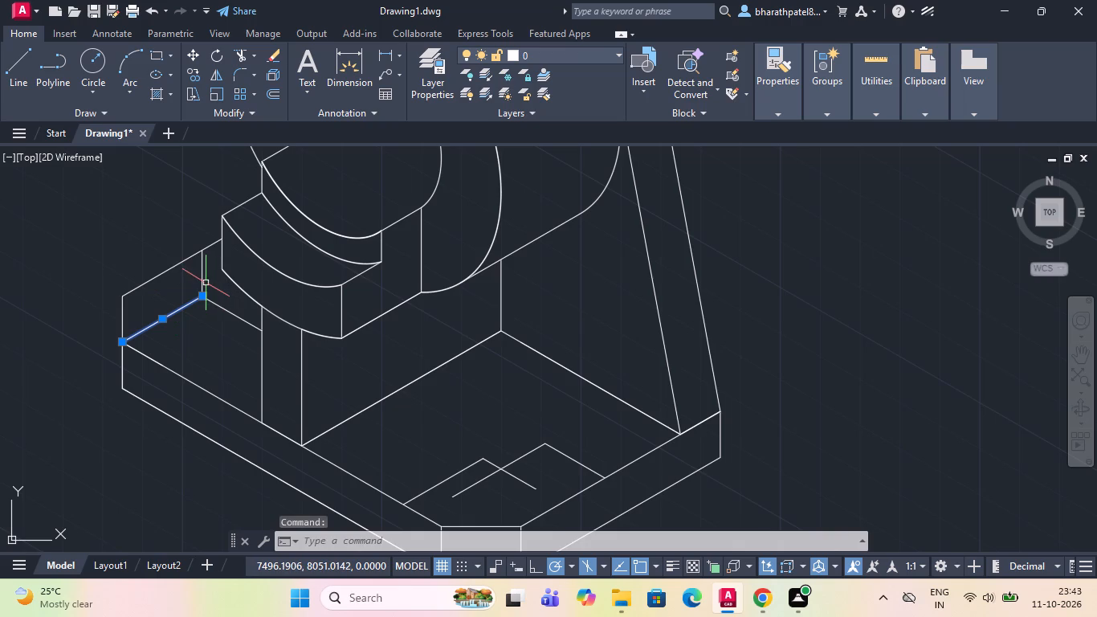
{"action": "left_click", "coordinate": [202, 283]}
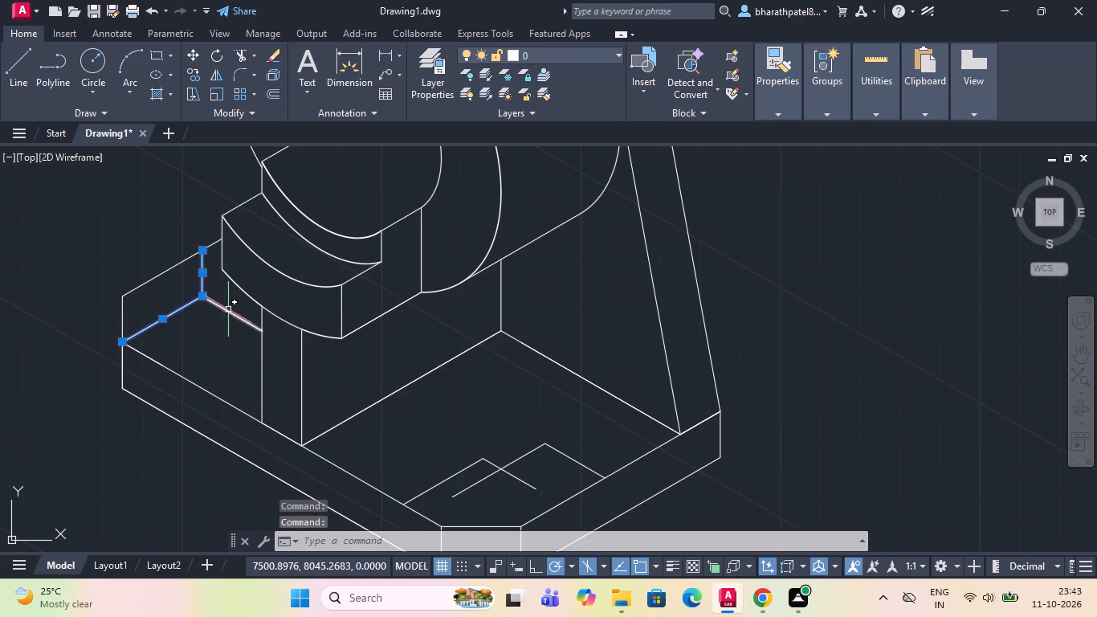
{"action": "left_click", "coordinate": [228, 309]}
{"action": "key", "text": "Delete"}
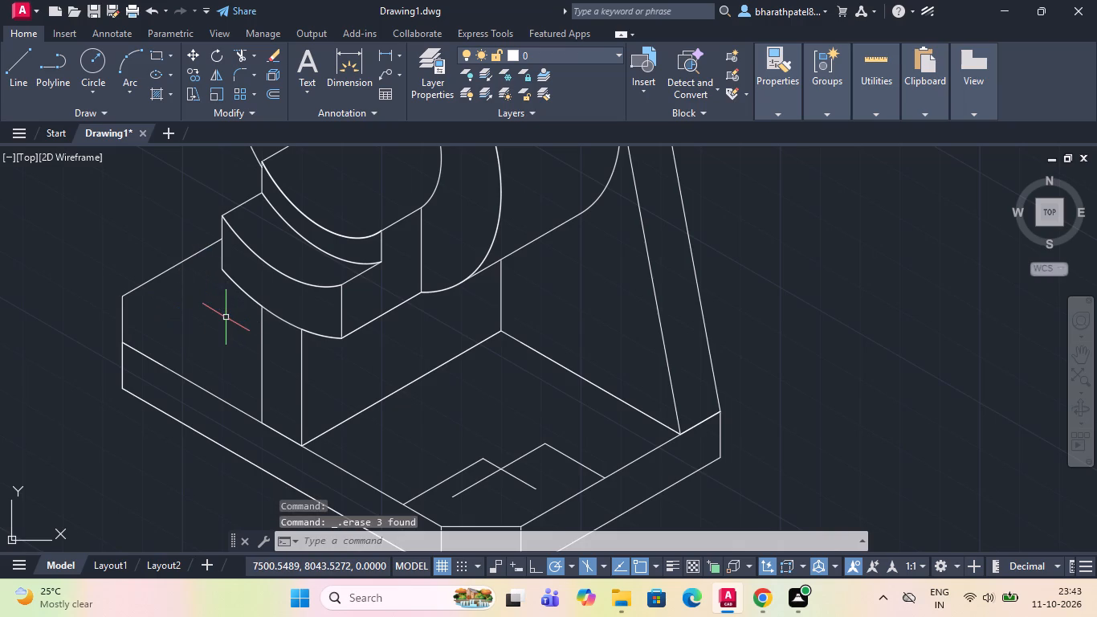
Draw a 15-unit line at 330° from the left end's upper slanted edge, continuing at 210° past the plate's left corner.
{"action": "left_click", "coordinate": [13, 72]}
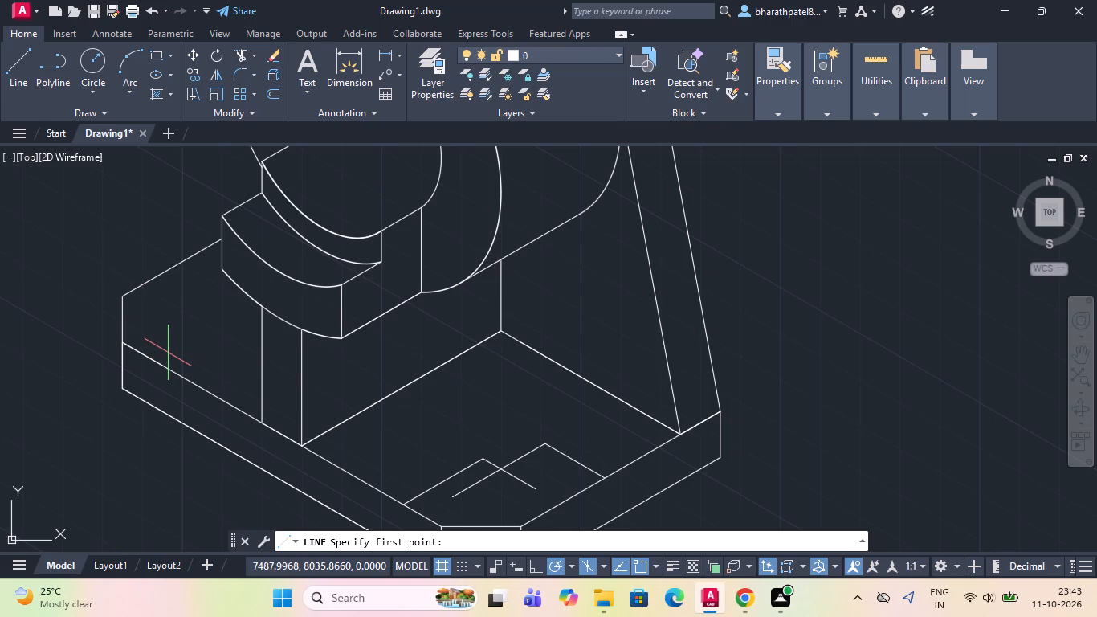
{"action": "left_click", "coordinate": [186, 259]}
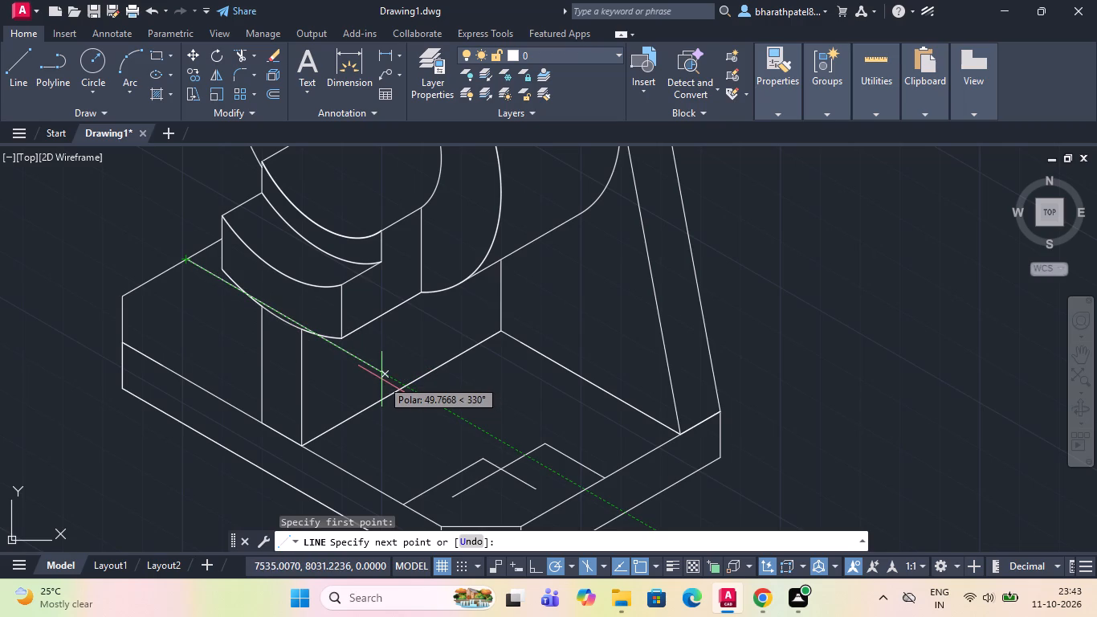
{"action": "type", "text": "15"}
{"action": "key", "text": "Return"}
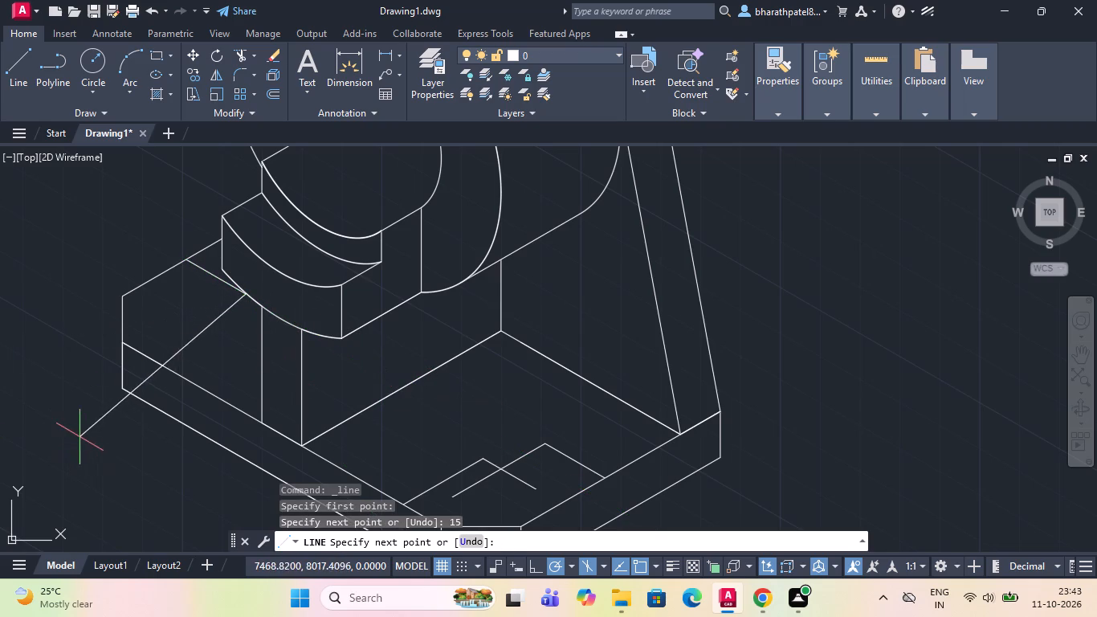
{"action": "left_click", "coordinate": [68, 396]}
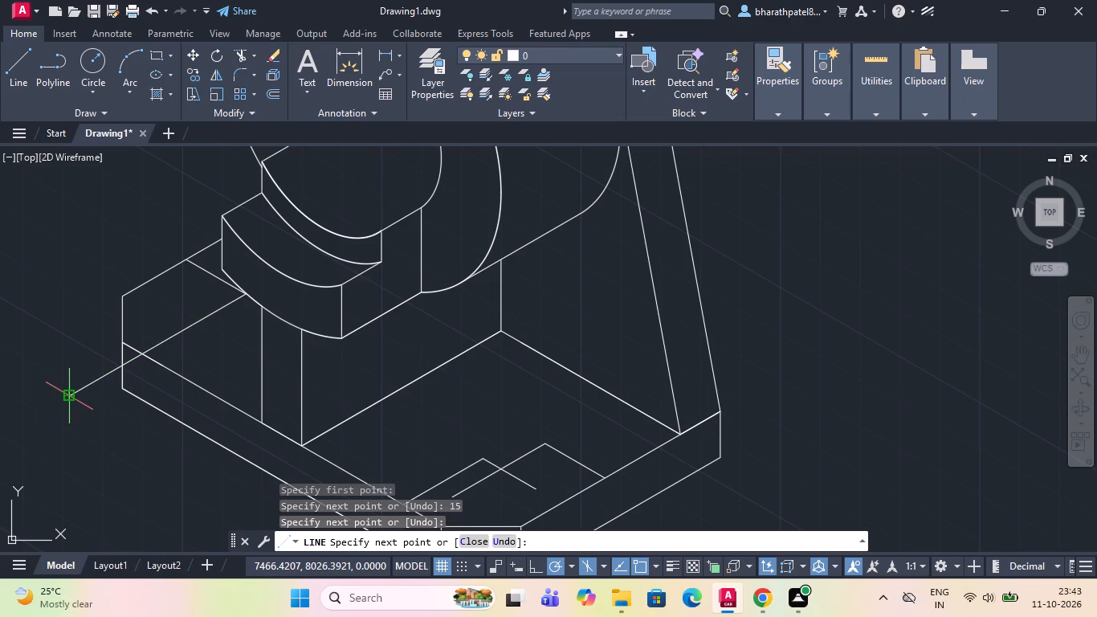
{"action": "key", "text": "Escape"}
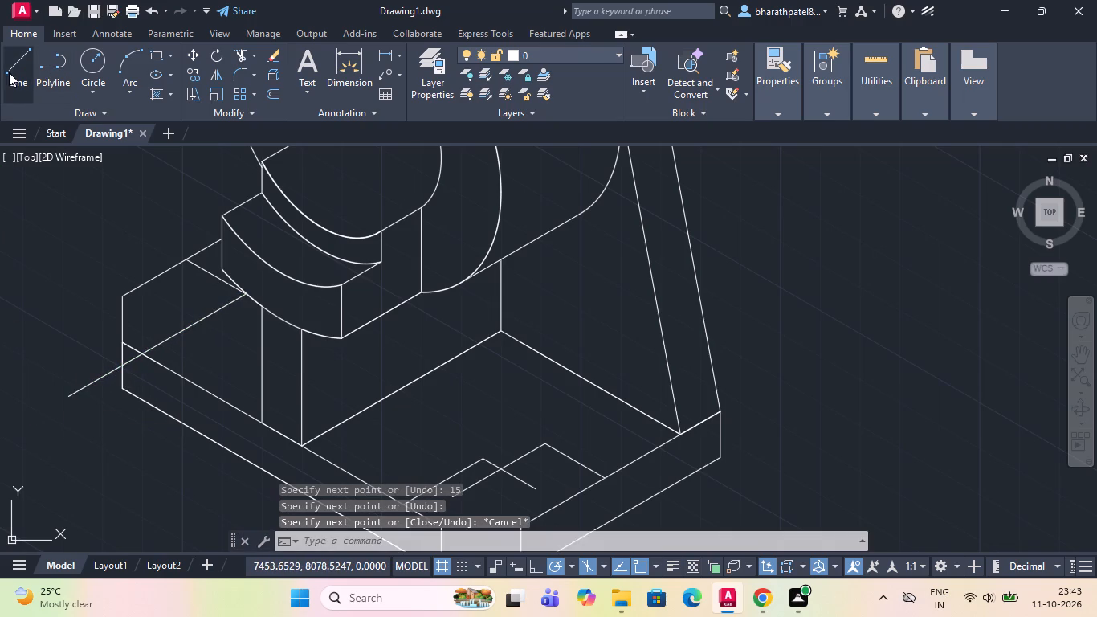
Draw a 20-unit line at 30° from the long front edge on the plate's left part, continuing at 150° across the 210° line.
{"action": "left_click", "coordinate": [9, 72]}
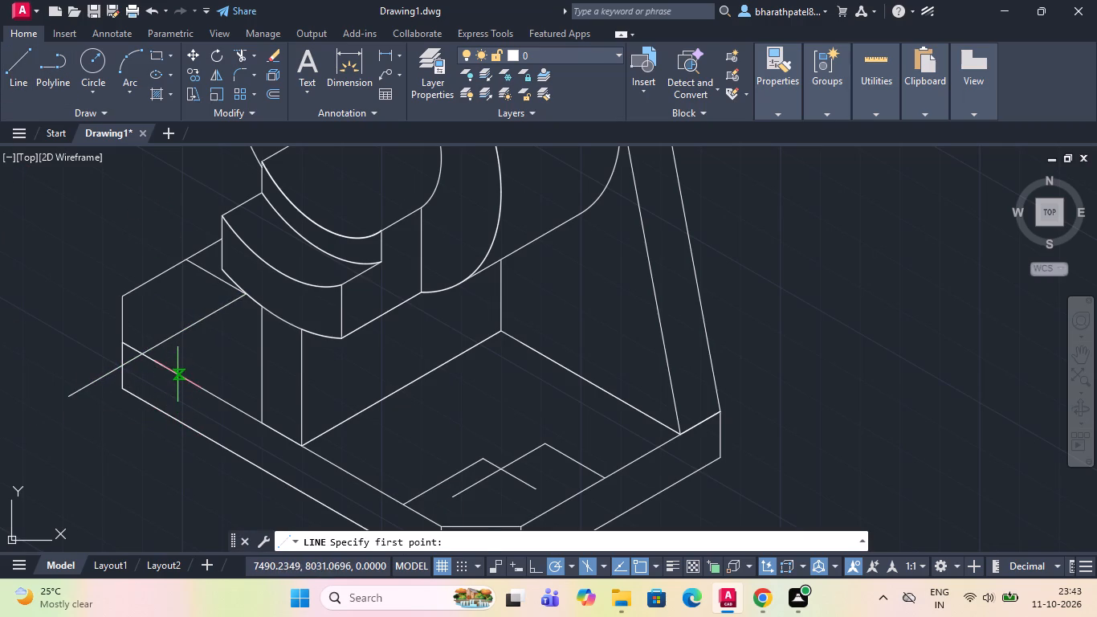
{"action": "left_click", "coordinate": [177, 374]}
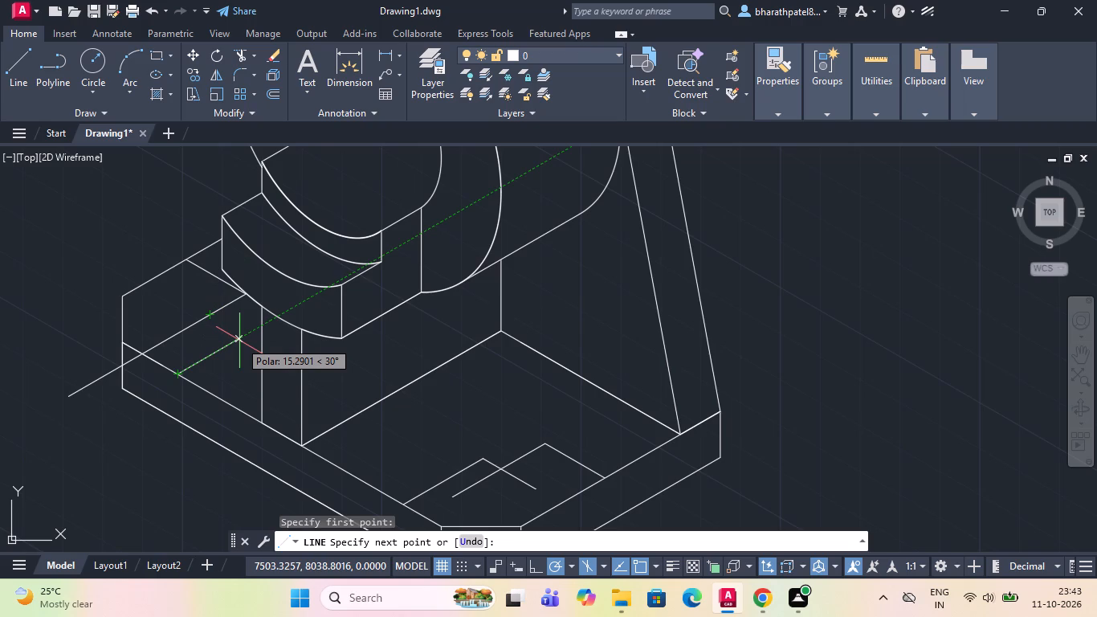
{"action": "key", "text": "2"}
{"action": "key", "text": "o"}
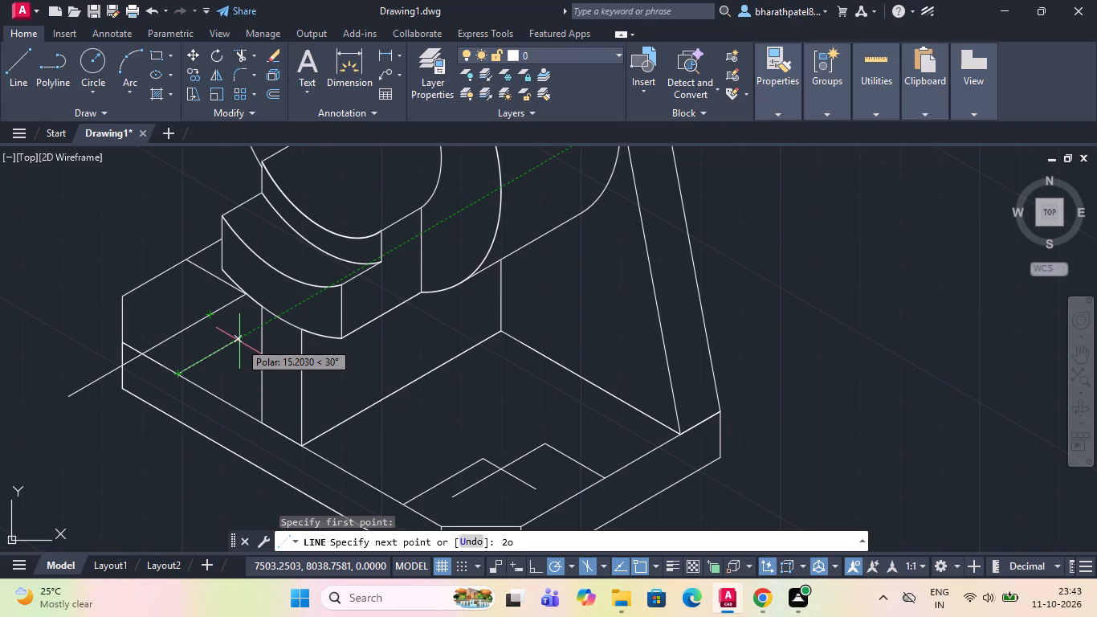
{"action": "key", "text": "BackSpace"}
{"action": "key", "text": "0"}
{"action": "key", "text": "Return"}
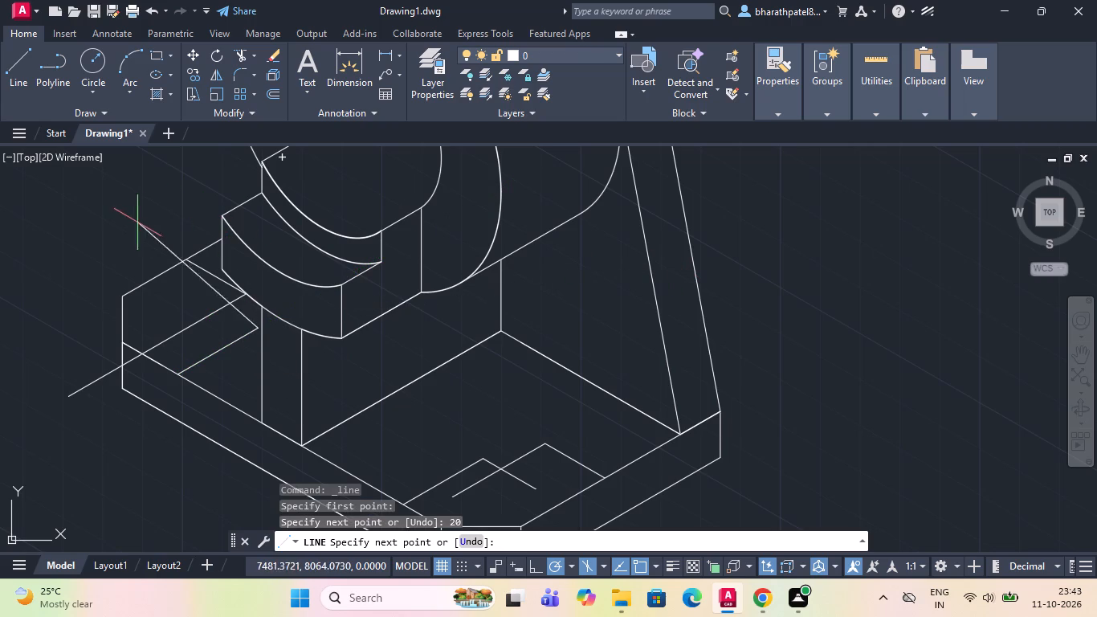
{"action": "left_click", "coordinate": [188, 287]}
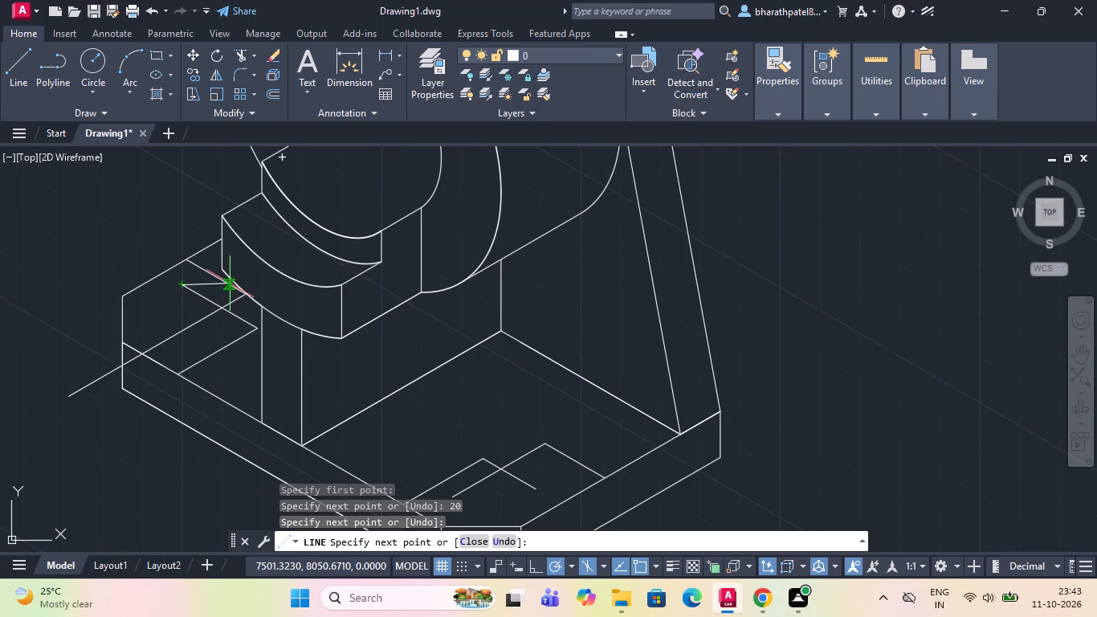
{"action": "key", "text": "Escape"}
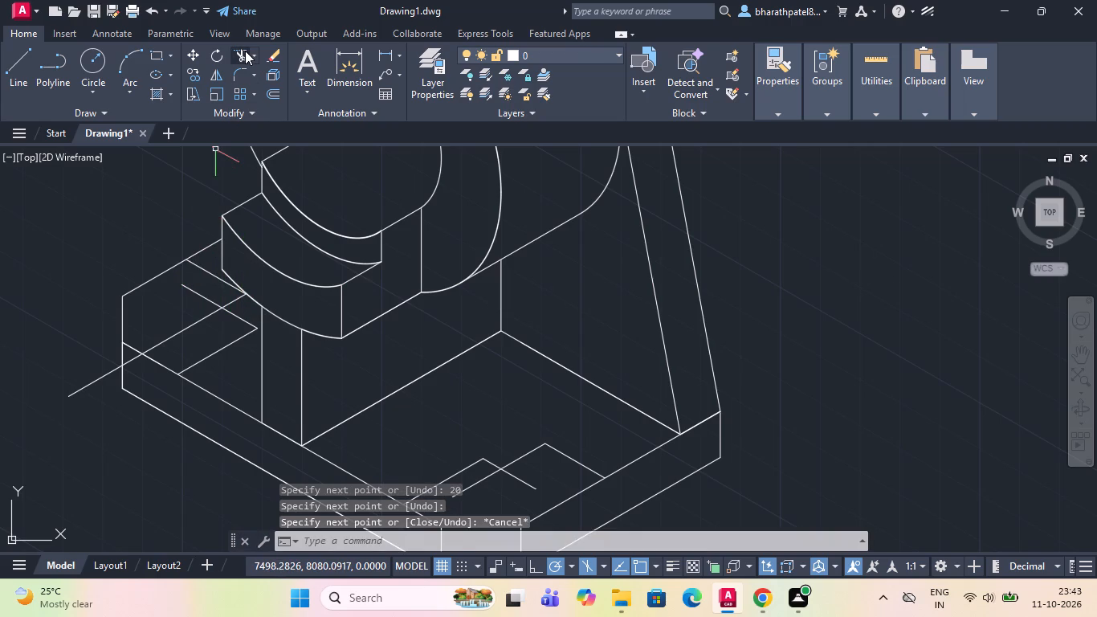
Trim the layout lines at the plate's left end, keeping only the 150° line and the short 210° stub meeting it.
{"action": "left_click", "coordinate": [245, 51]}
{"action": "left_click", "coordinate": [198, 265]}
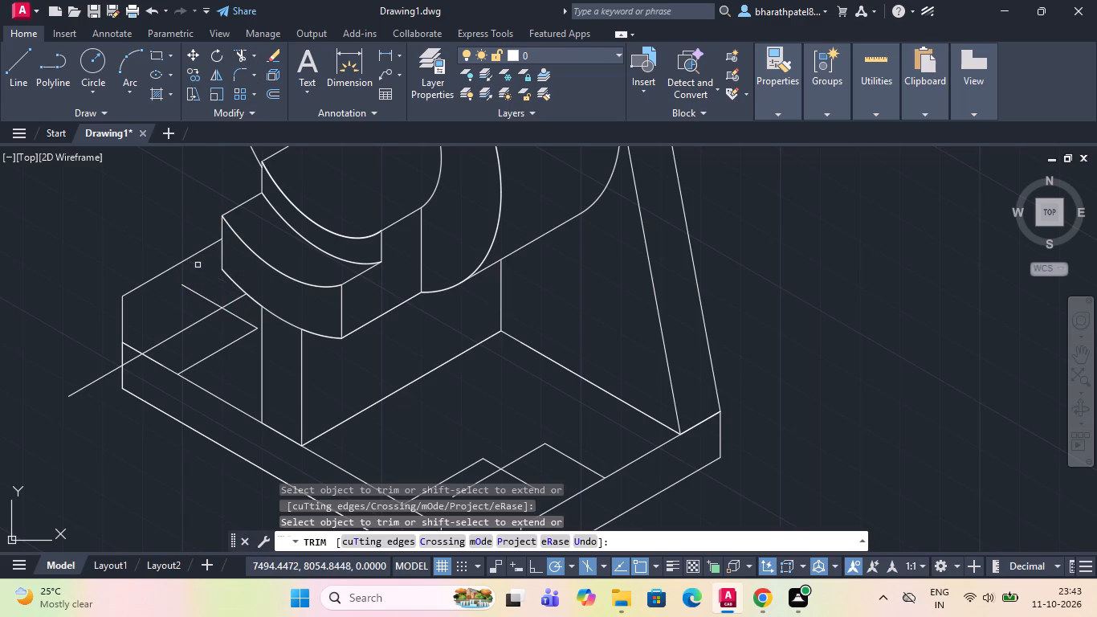
{"action": "left_click_drag", "start_coordinate": [170, 328], "coordinate": [222, 395]}
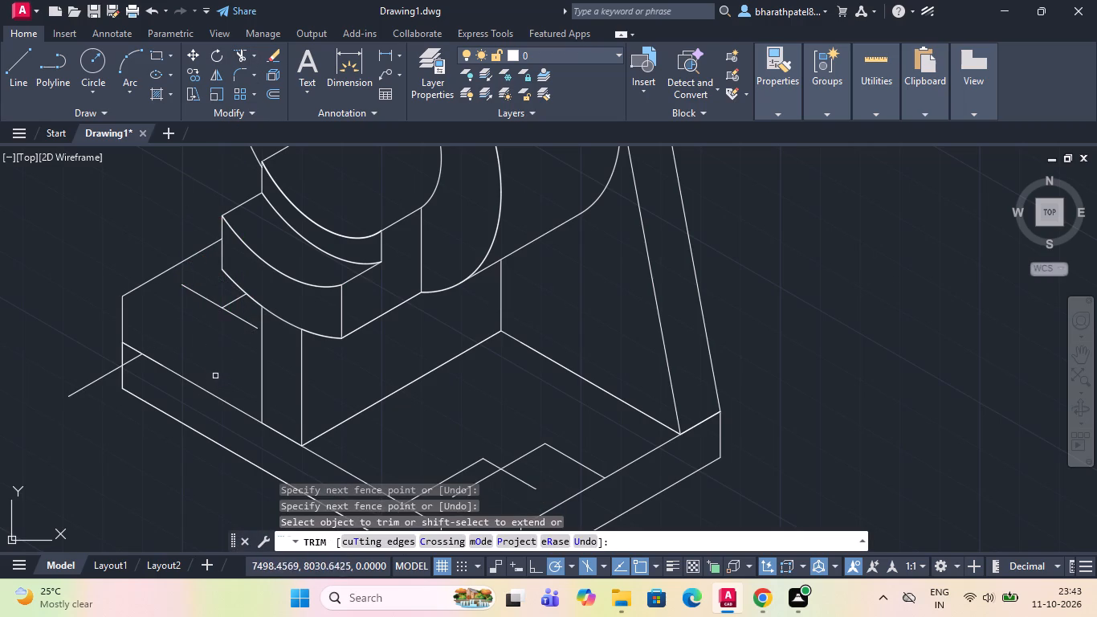
{"action": "left_click", "coordinate": [129, 359]}
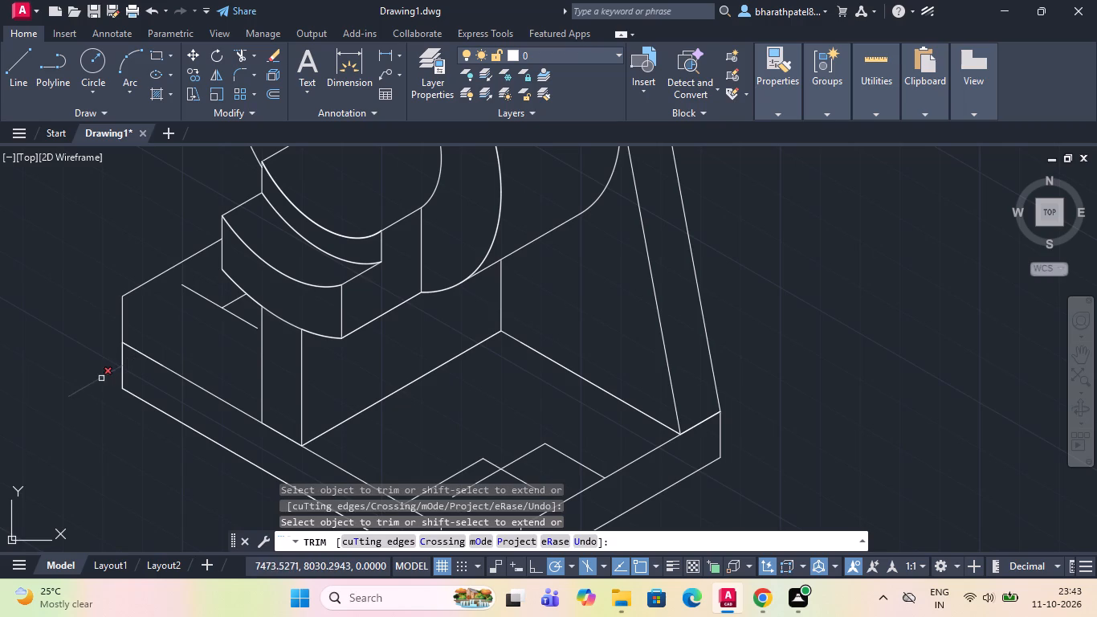
{"action": "left_click", "coordinate": [101, 378]}
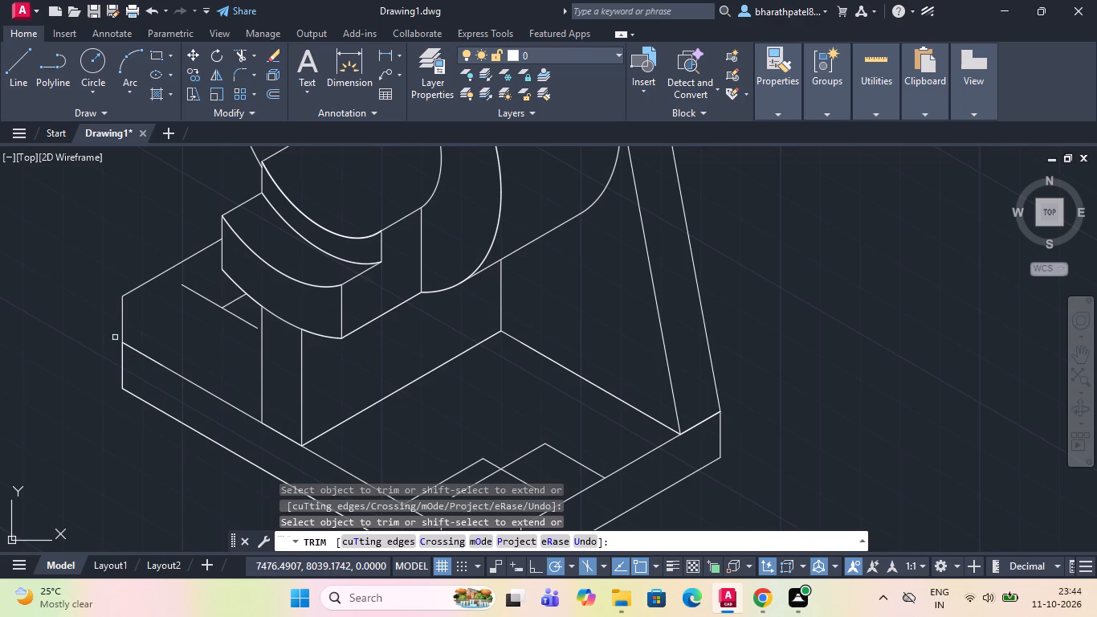
{"action": "key", "text": "Escape"}
Draw a 15-diameter isocircle in the top isoplane, centred where the layout lines cross near the chamfered corner.
{"action": "scroll", "coordinate": [124, 345], "scroll_direction": "down", "scroll_amount": 1}
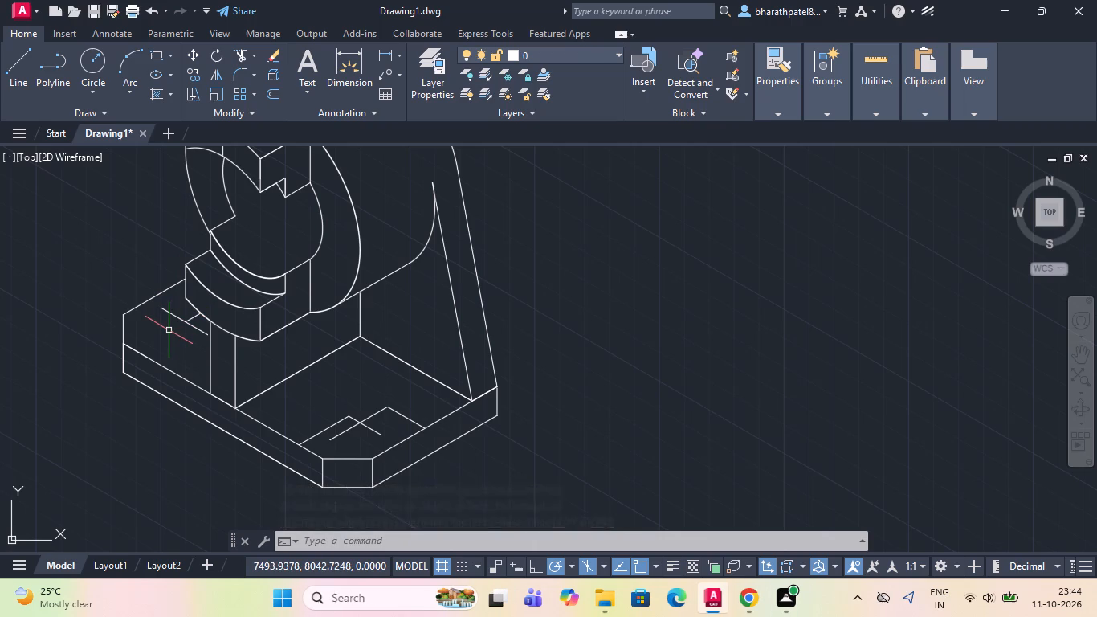
{"action": "key", "text": "Escape"}
{"action": "type", "text": "ell"}
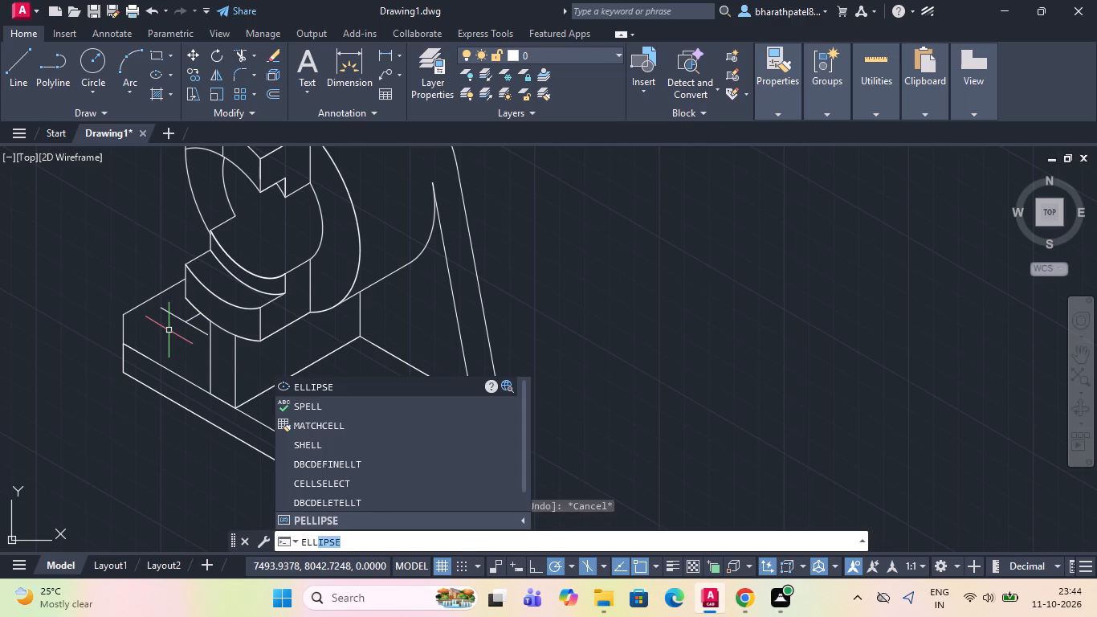
{"action": "key", "text": "Return"}
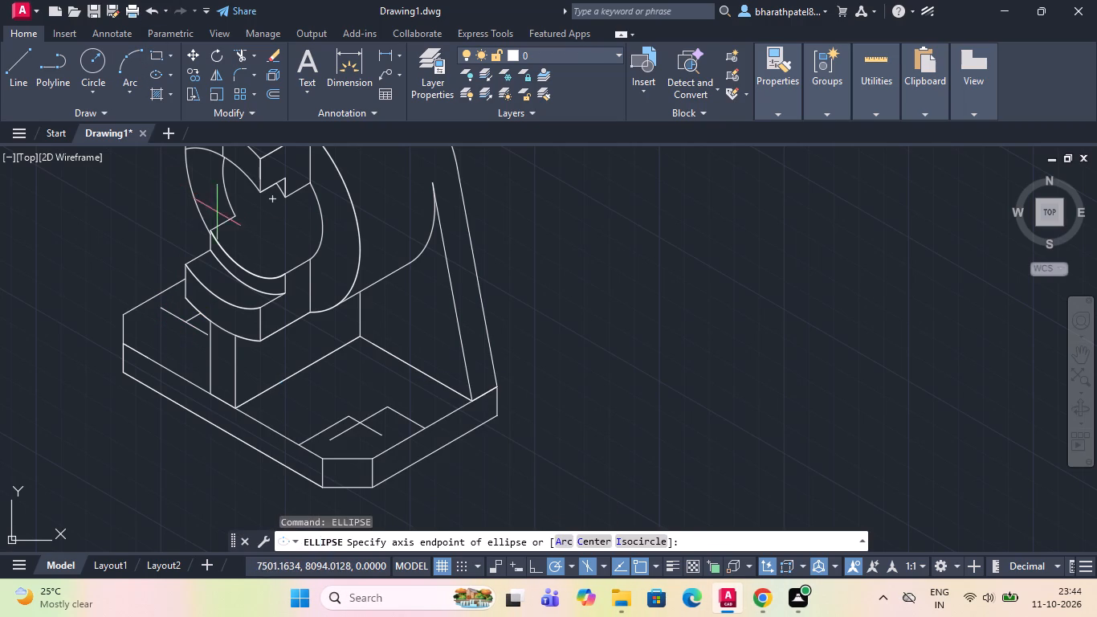
{"action": "left_click", "coordinate": [647, 546]}
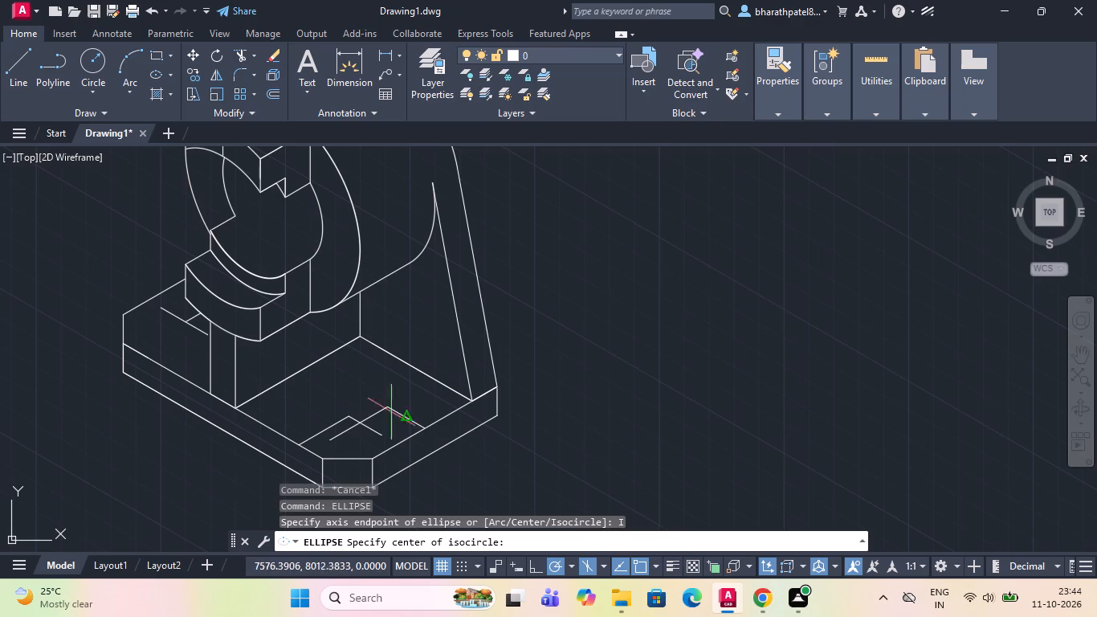
{"action": "scroll", "coordinate": [355, 417], "scroll_direction": "up", "scroll_amount": 4}
{"action": "scroll", "coordinate": [357, 415], "scroll_direction": "down", "scroll_amount": 4}
{"action": "scroll", "coordinate": [358, 435], "scroll_direction": "up", "scroll_amount": 4}
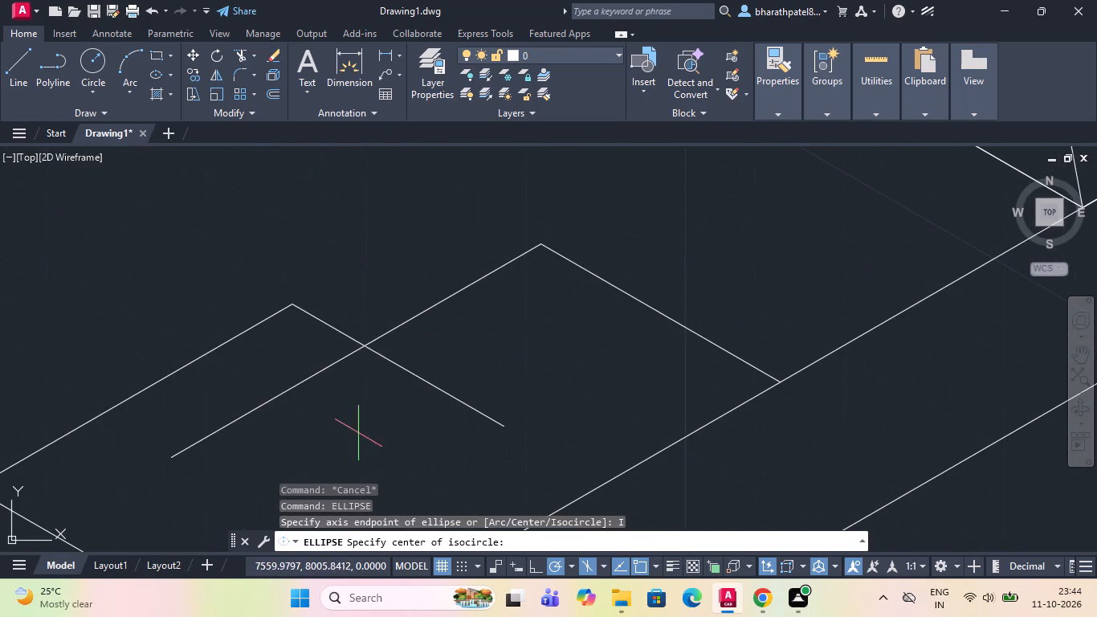
{"action": "left_click_drag", "start_coordinate": [365, 341], "coordinate": [401, 365]}
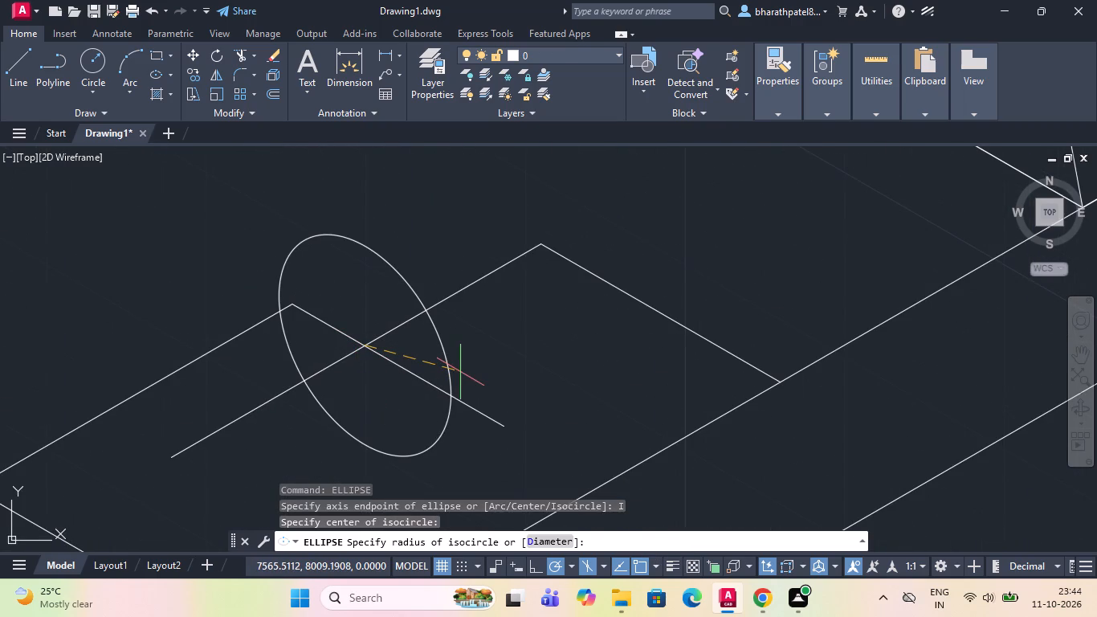
{"action": "key", "text": "F5"}
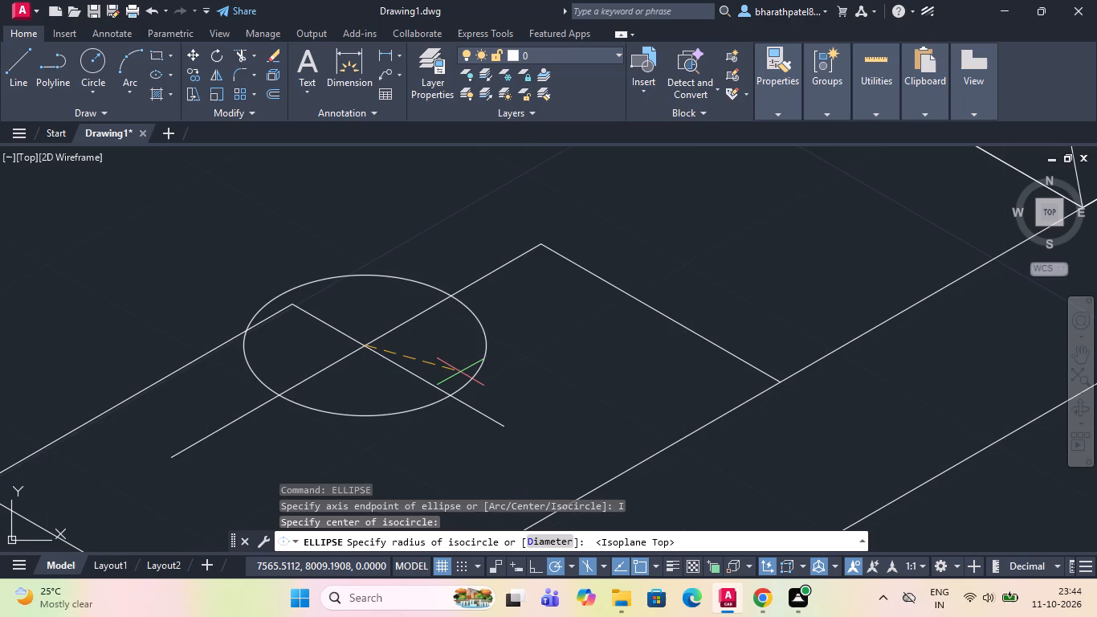
{"action": "left_click", "coordinate": [563, 536]}
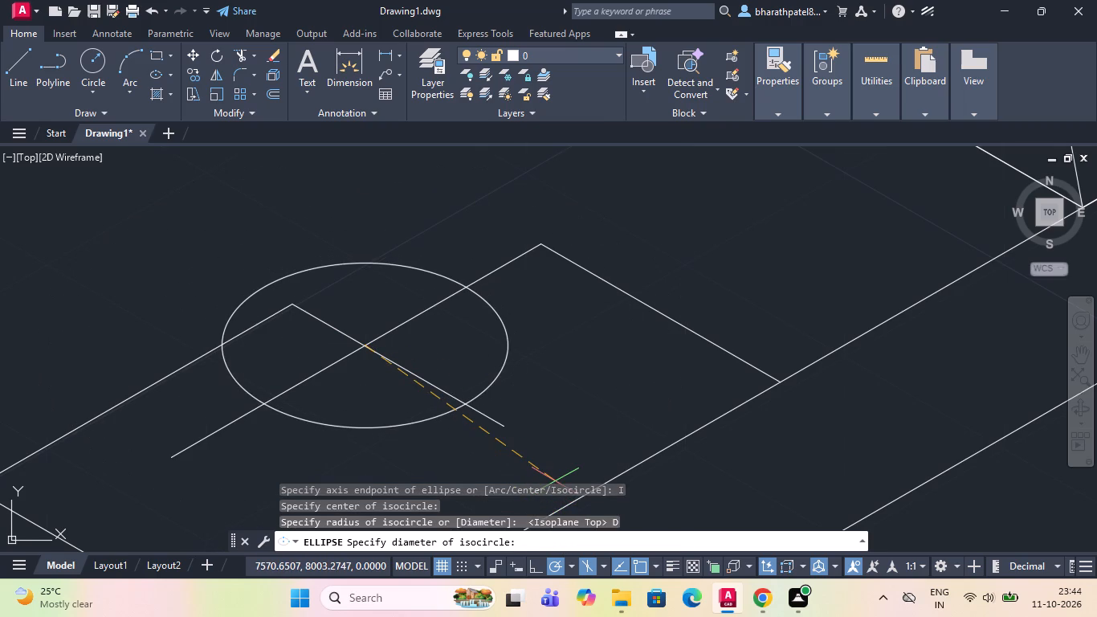
{"action": "key", "text": "1"}
{"action": "key", "text": "5"}
{"action": "key", "text": "Return"}
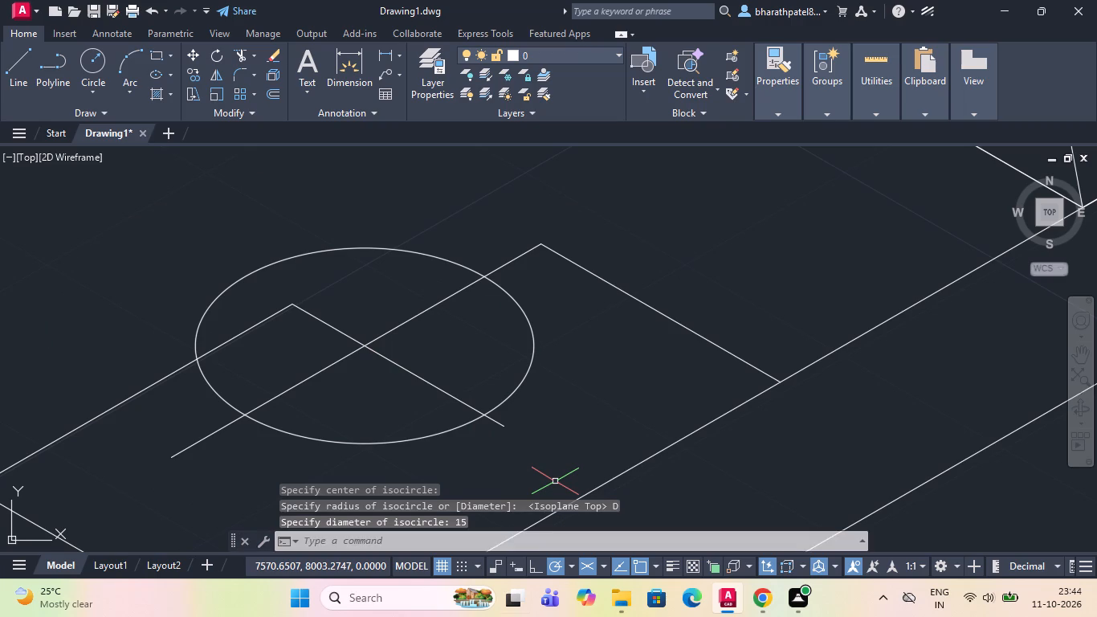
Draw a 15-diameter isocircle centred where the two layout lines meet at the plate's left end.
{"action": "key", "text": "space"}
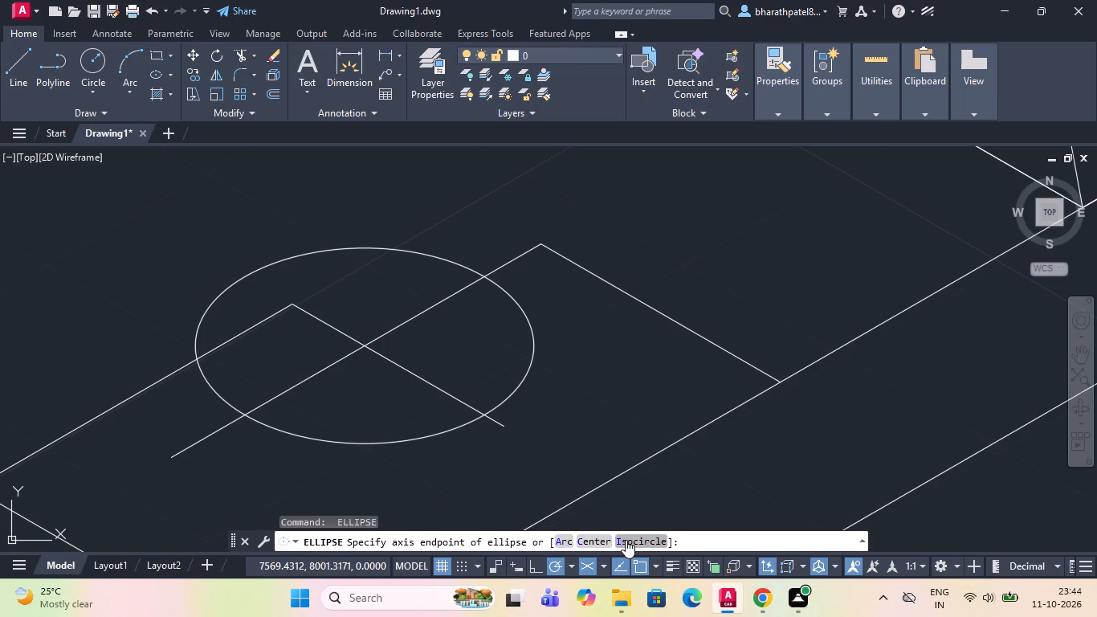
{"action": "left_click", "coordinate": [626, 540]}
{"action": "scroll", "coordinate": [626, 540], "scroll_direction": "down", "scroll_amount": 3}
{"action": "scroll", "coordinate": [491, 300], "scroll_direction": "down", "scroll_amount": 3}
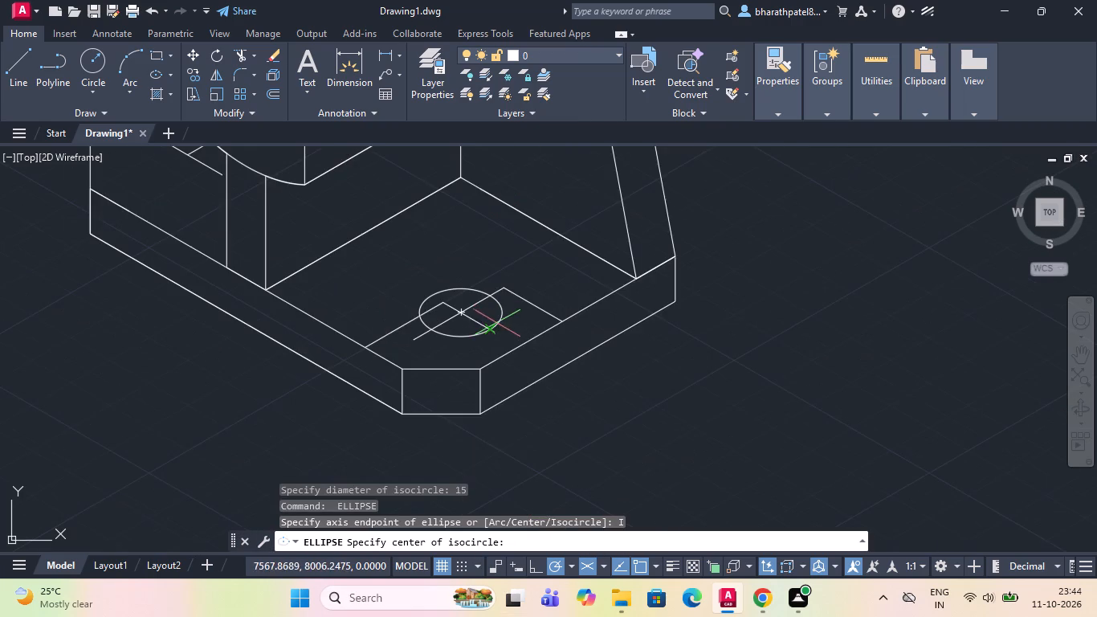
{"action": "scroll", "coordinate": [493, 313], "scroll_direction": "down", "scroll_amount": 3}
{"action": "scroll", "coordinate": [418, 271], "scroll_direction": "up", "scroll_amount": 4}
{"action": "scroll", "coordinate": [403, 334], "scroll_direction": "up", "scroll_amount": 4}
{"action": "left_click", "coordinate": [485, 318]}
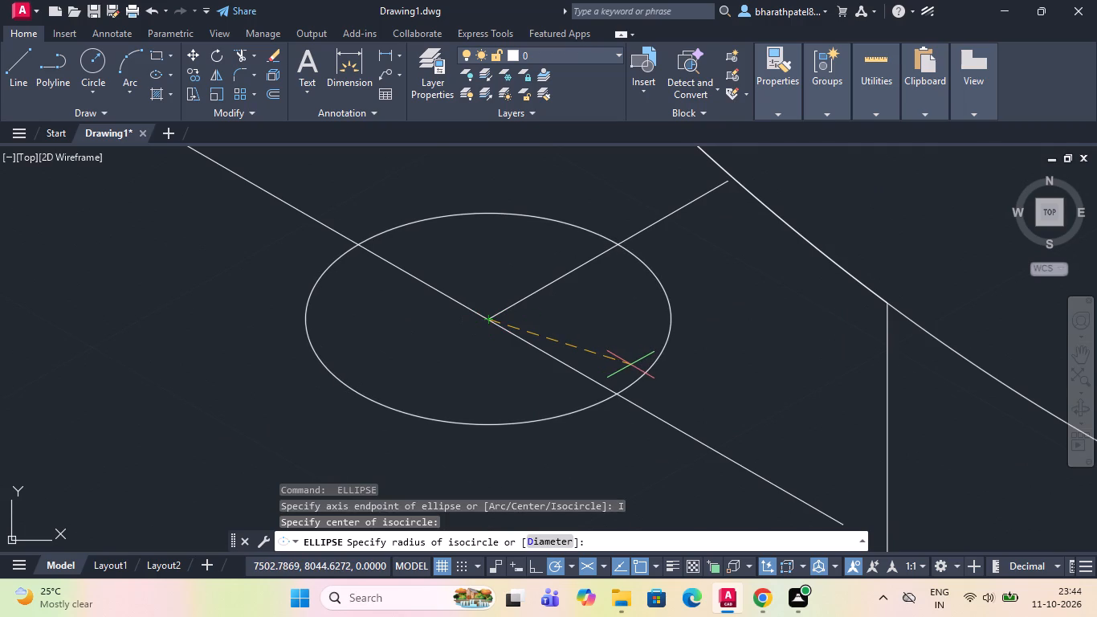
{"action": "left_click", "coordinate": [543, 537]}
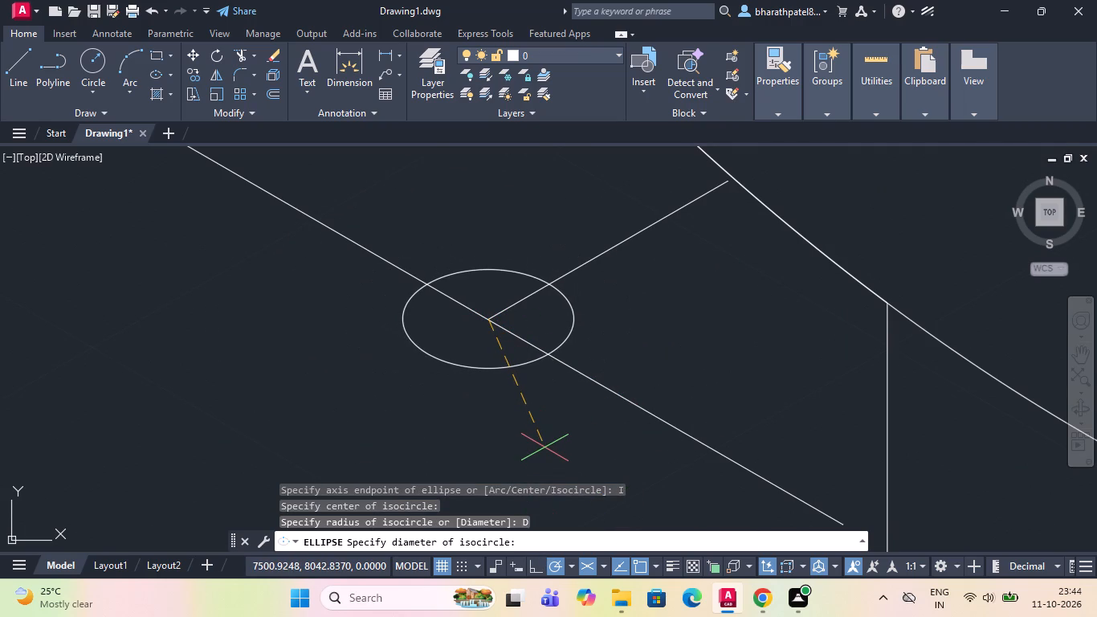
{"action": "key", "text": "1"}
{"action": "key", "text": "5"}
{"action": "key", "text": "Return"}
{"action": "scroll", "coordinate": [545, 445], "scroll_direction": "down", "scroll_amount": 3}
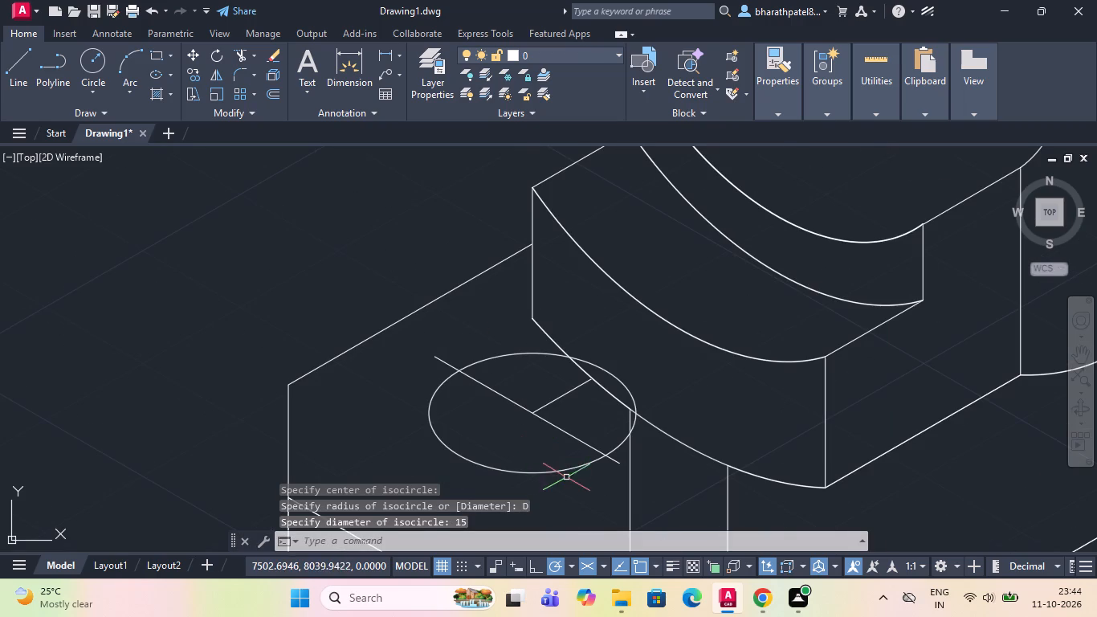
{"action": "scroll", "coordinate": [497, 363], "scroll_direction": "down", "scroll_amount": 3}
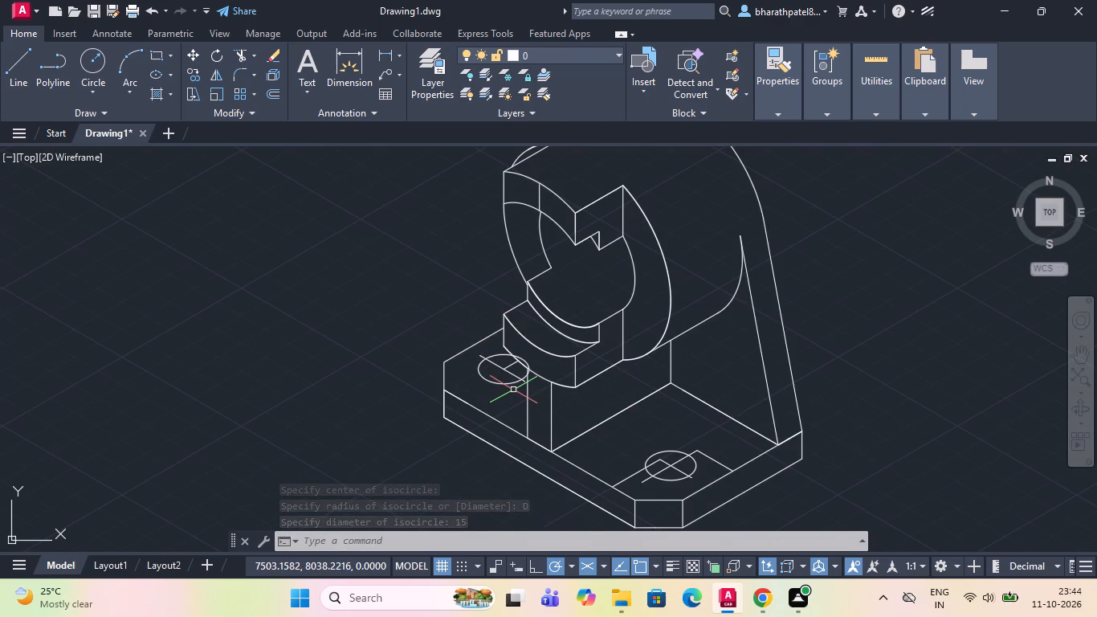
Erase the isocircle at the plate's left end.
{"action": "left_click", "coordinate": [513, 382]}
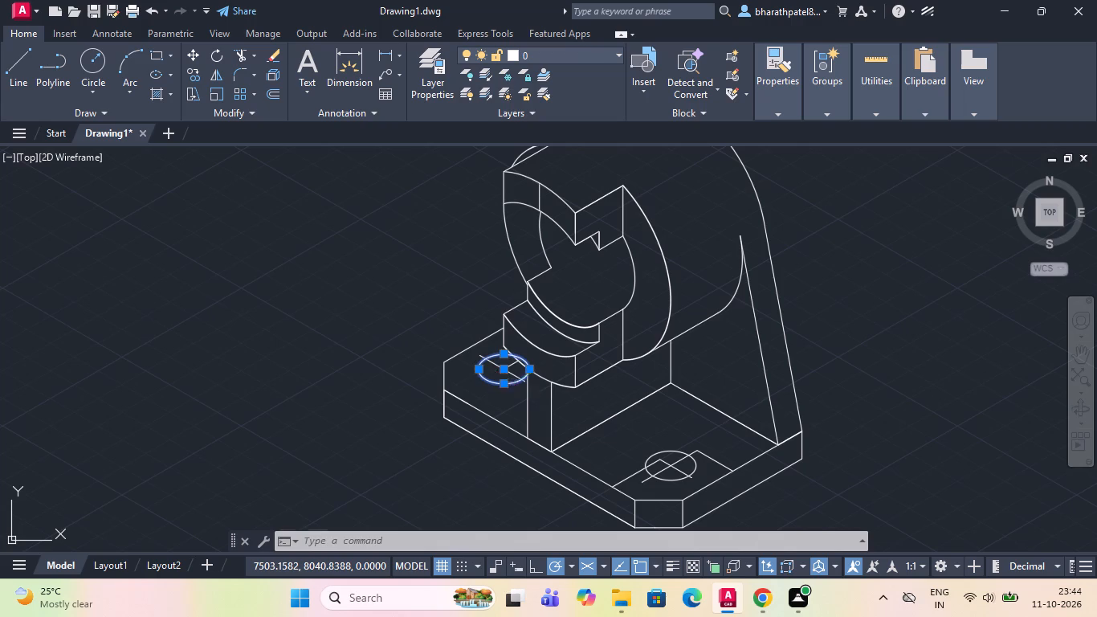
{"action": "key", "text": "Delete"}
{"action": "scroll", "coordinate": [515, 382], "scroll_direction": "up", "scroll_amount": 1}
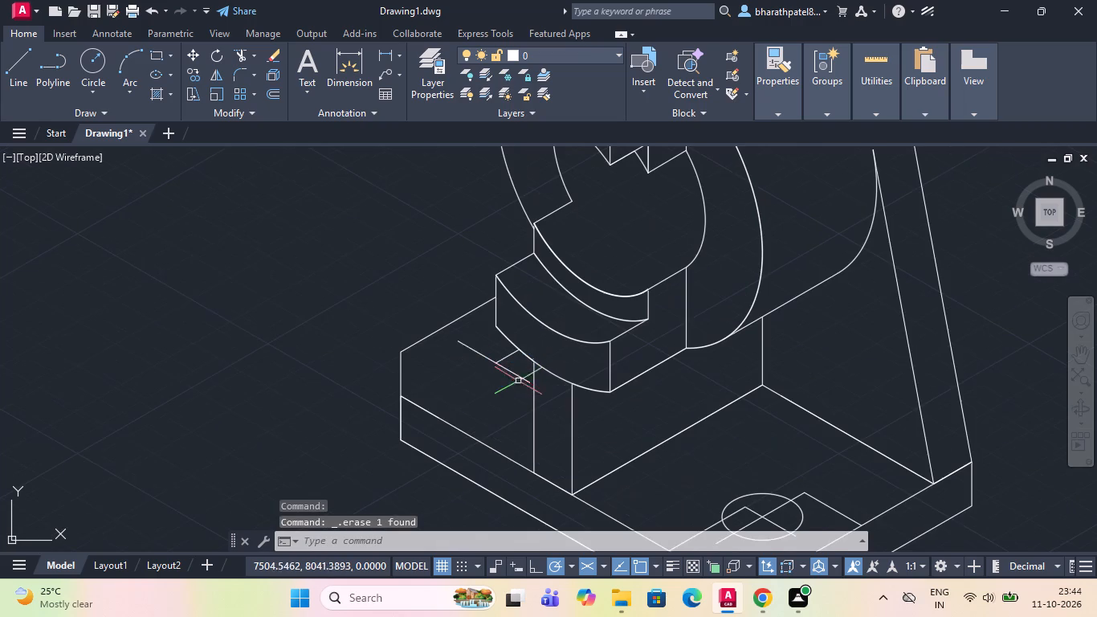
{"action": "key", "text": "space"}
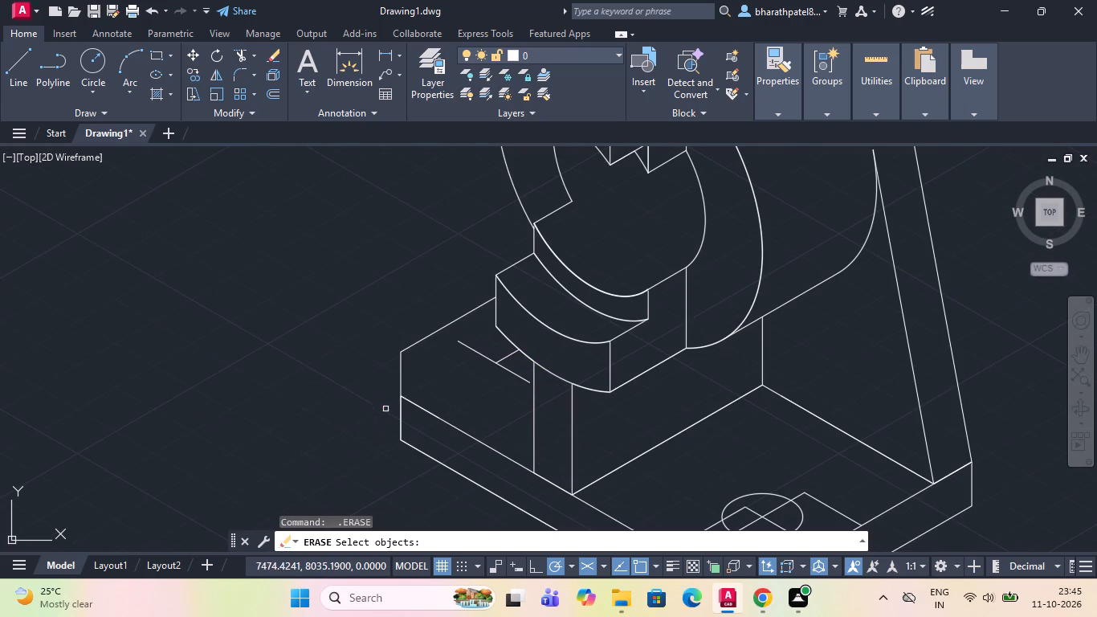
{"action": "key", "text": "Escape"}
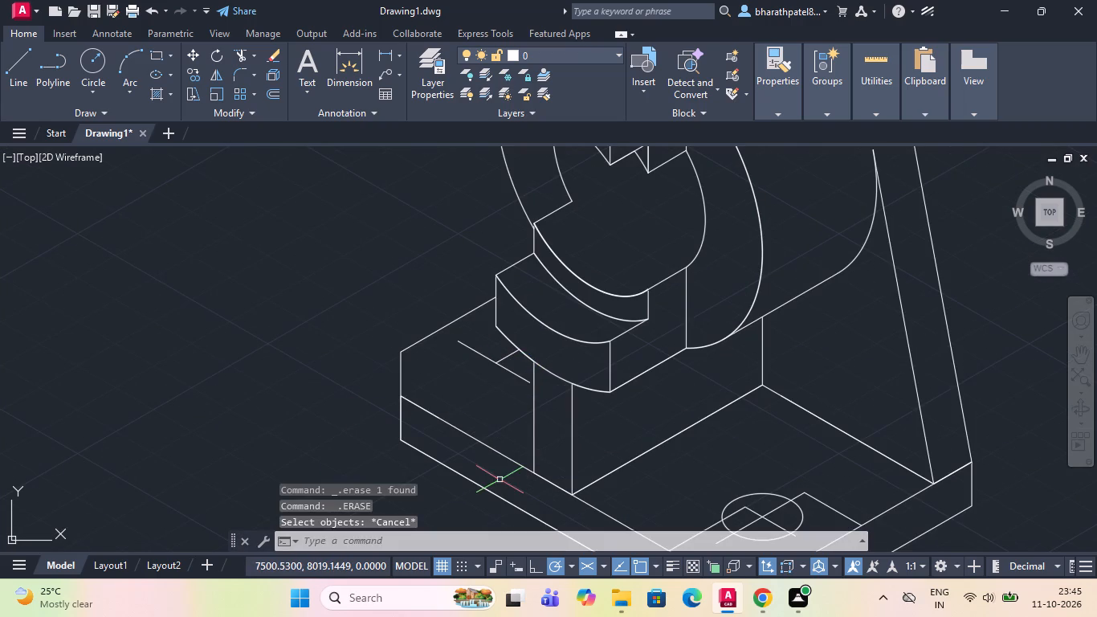
Draw a 15-diameter top-plane isocircle centred where the 150° line and the short stub meet at the plate's left end.
{"action": "key", "text": "e"}
{"action": "type", "text": "ll"}
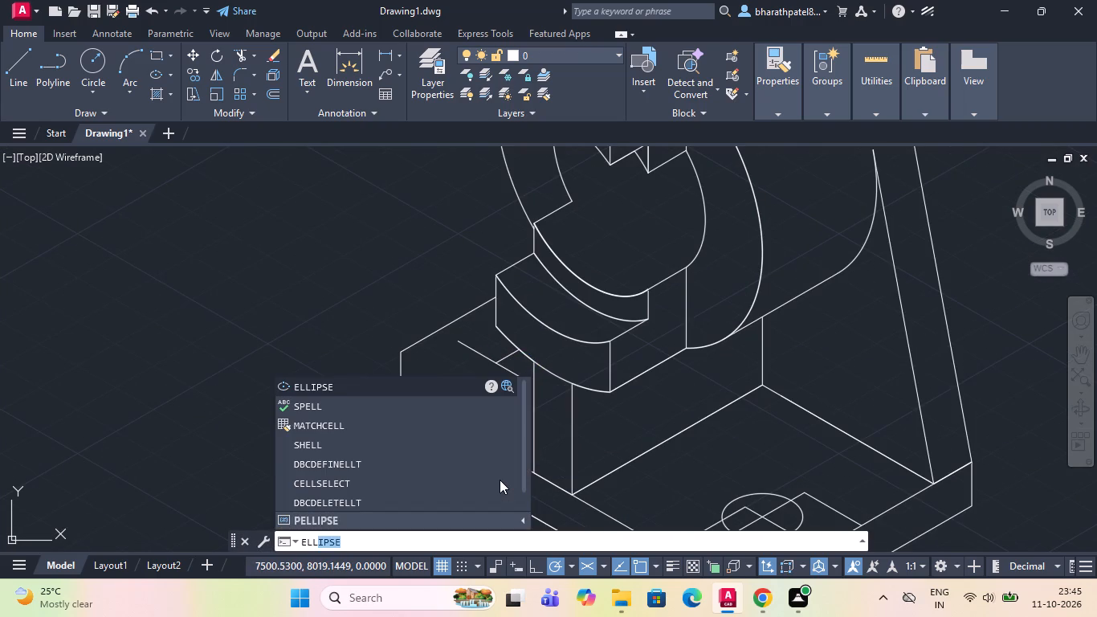
{"action": "key", "text": "Return"}
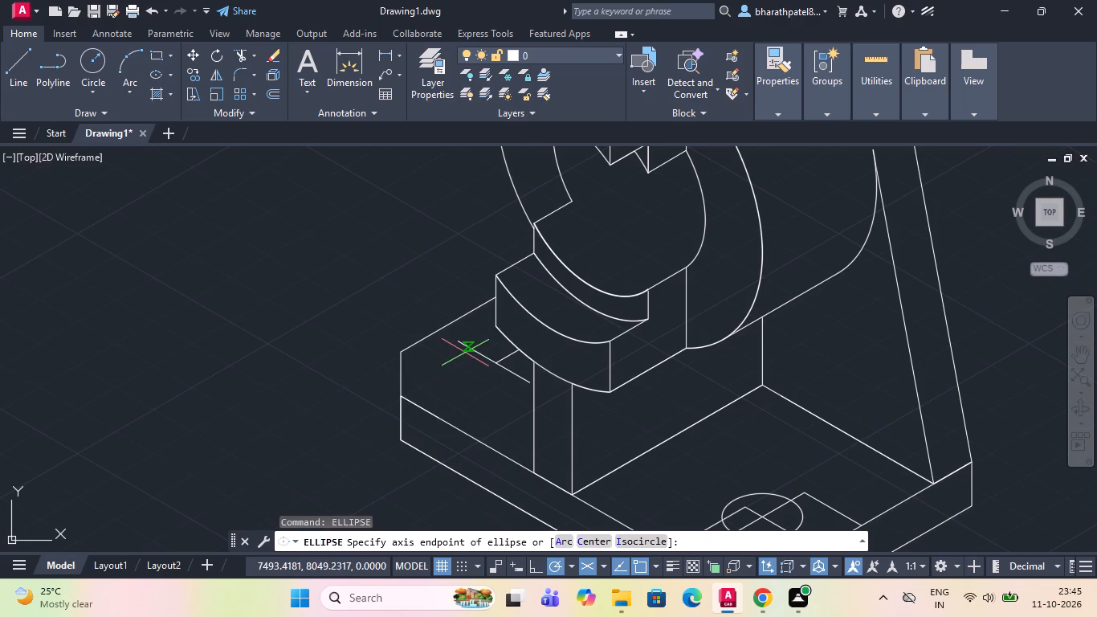
{"action": "left_click", "coordinate": [627, 539]}
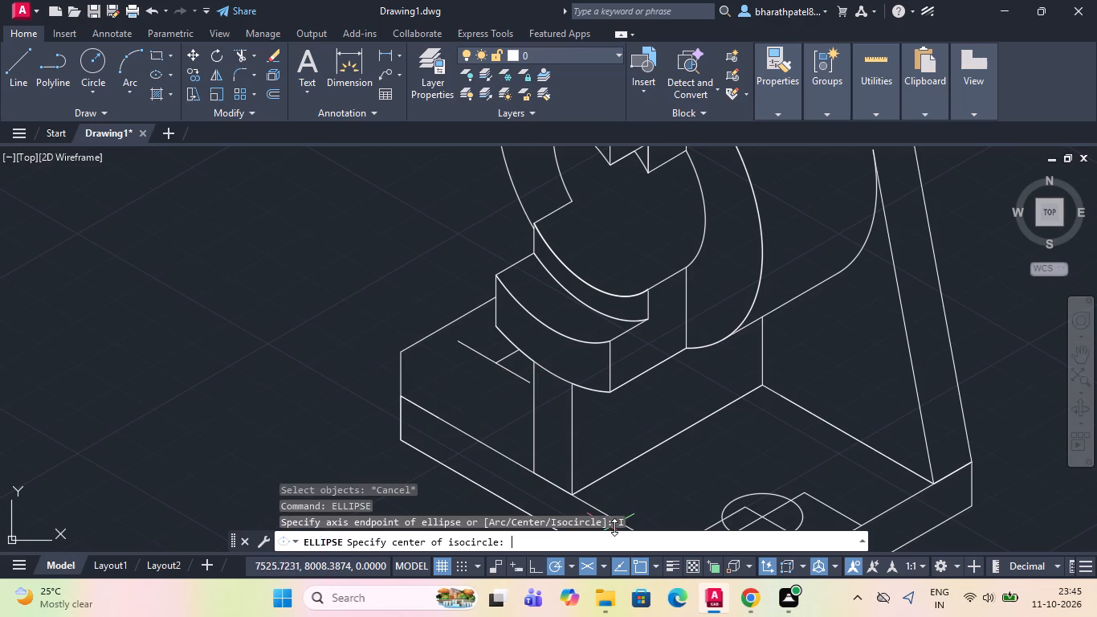
{"action": "scroll", "coordinate": [551, 395], "scroll_direction": "up", "scroll_amount": 2}
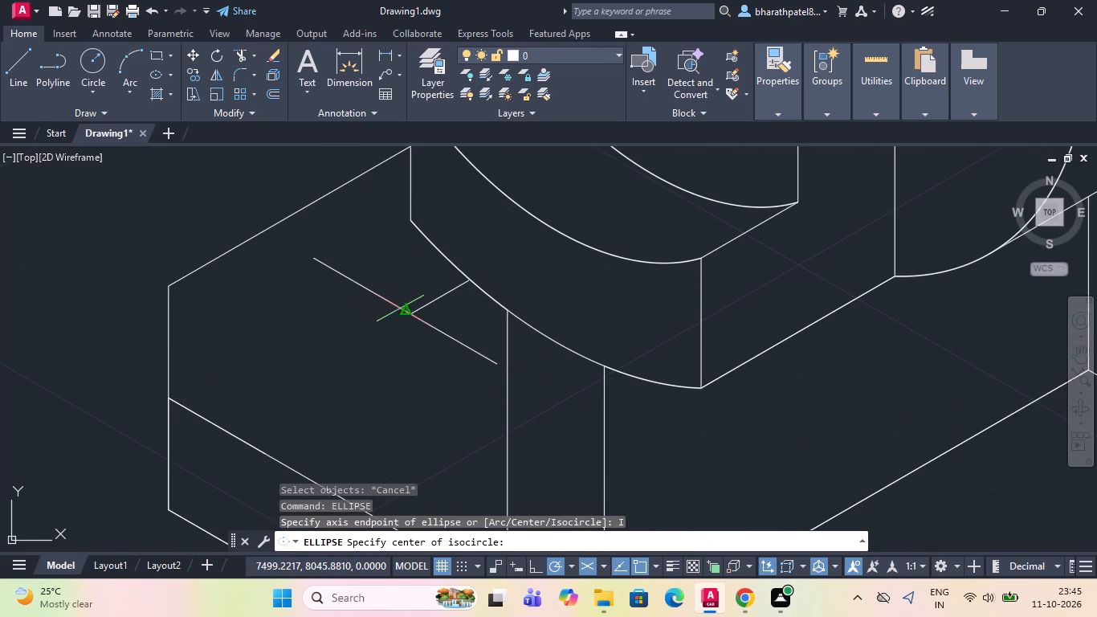
{"action": "scroll", "coordinate": [411, 315], "scroll_direction": "up", "scroll_amount": 4}
{"action": "left_click", "coordinate": [398, 307]}
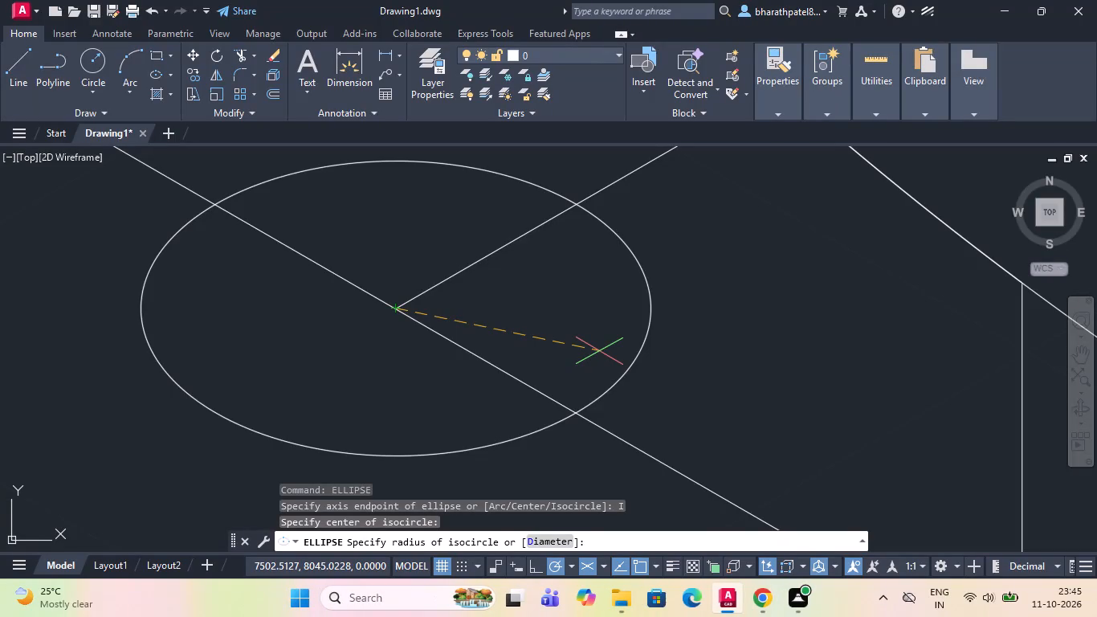
{"action": "left_click", "coordinate": [551, 544]}
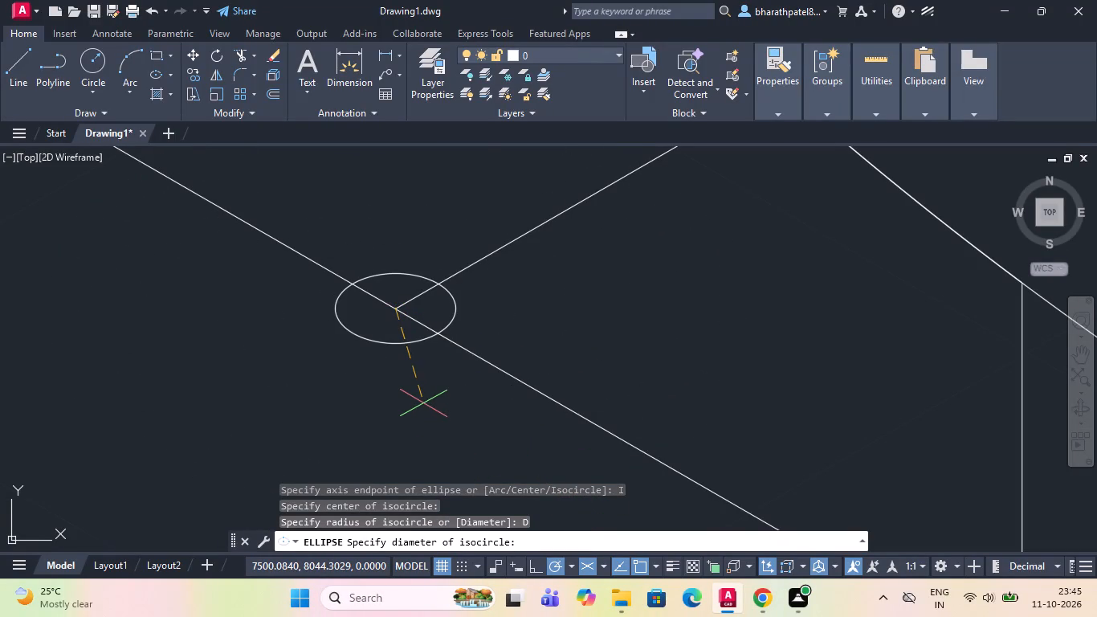
{"action": "type", "text": "15"}
{"action": "key", "text": "Return"}
{"action": "scroll", "coordinate": [402, 386], "scroll_direction": "down", "scroll_amount": 3}
{"action": "scroll", "coordinate": [353, 310], "scroll_direction": "down", "scroll_amount": 2}
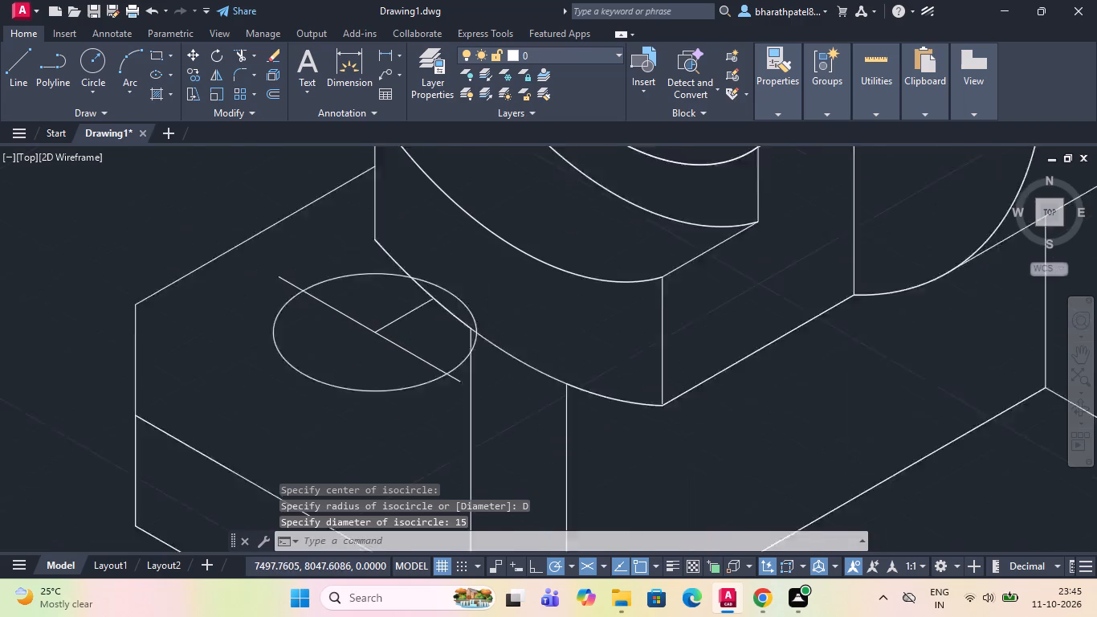
{"action": "scroll", "coordinate": [358, 296], "scroll_direction": "down", "scroll_amount": 1}
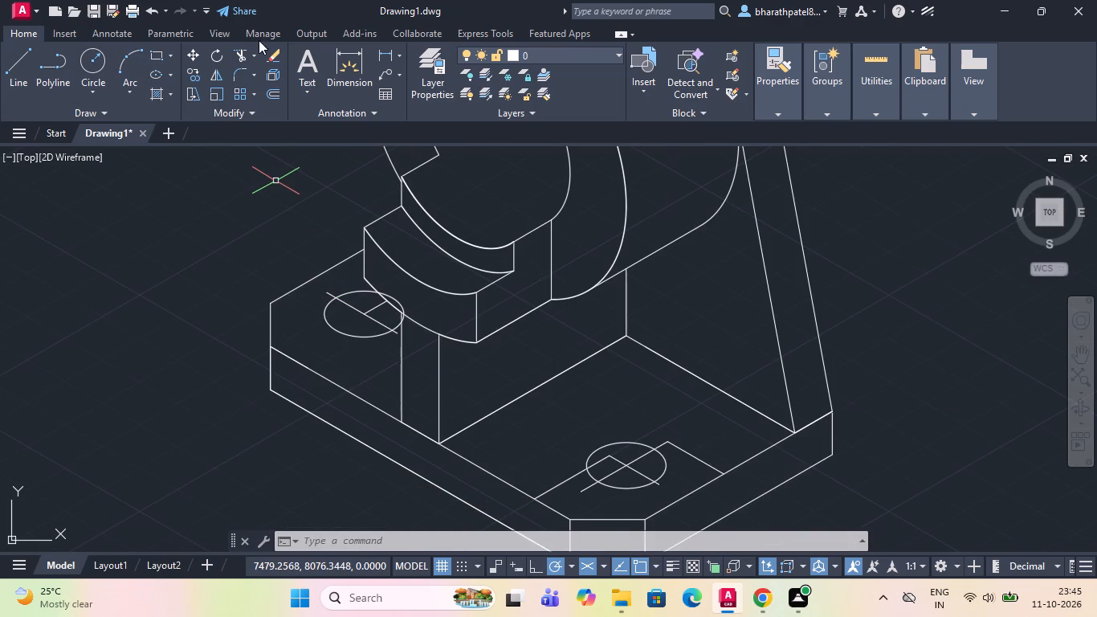
Trim the left-end hole's circle where the upright hides it, and cut the overhanging centre line back to the circle.
{"action": "left_click", "coordinate": [243, 55]}
{"action": "scroll", "coordinate": [324, 286], "scroll_direction": "up", "scroll_amount": 3}
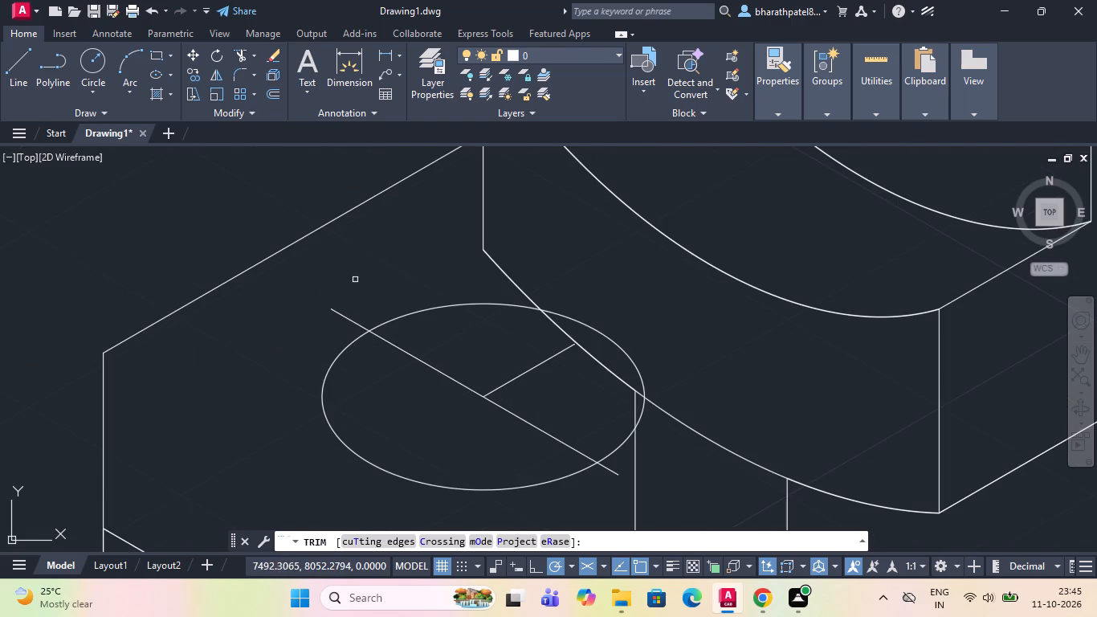
{"action": "left_click_drag", "start_coordinate": [362, 280], "coordinate": [284, 337]}
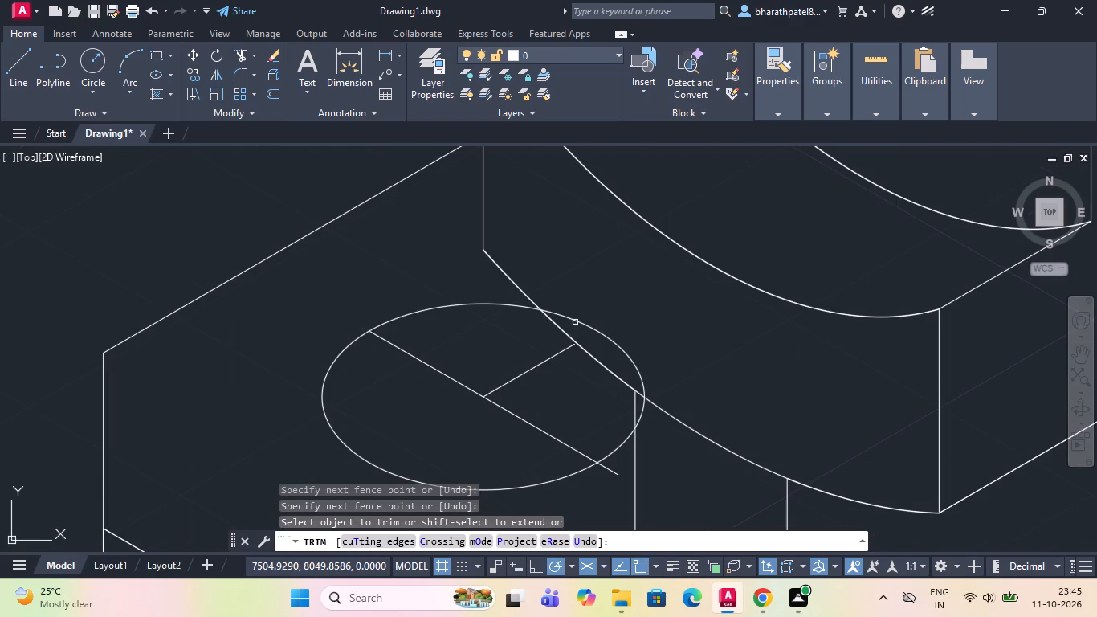
{"action": "left_click", "coordinate": [576, 321]}
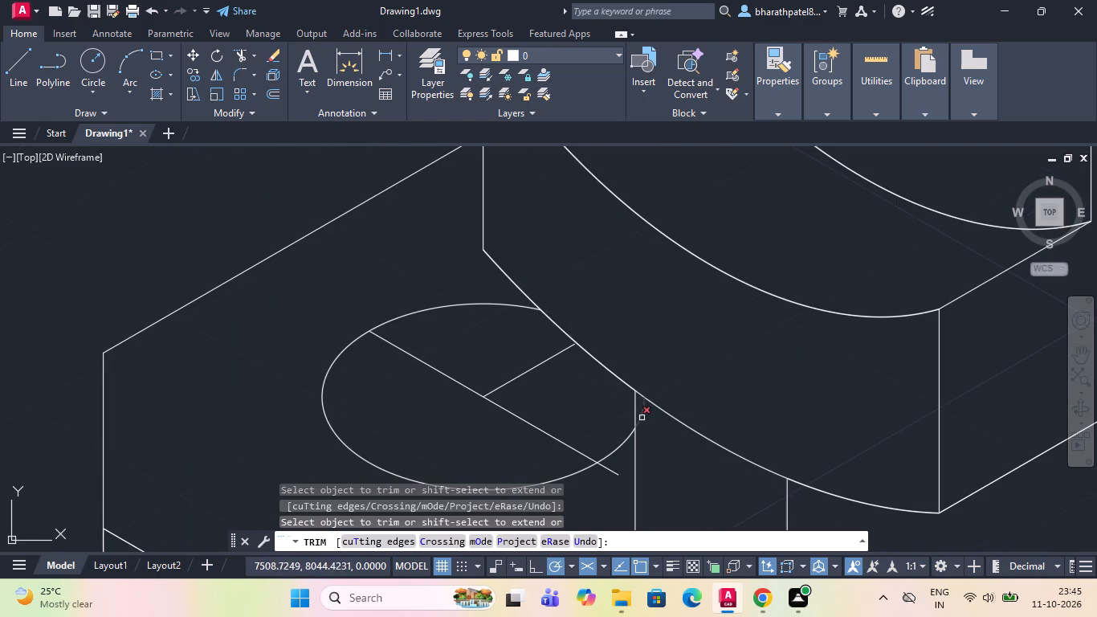
{"action": "left_click", "coordinate": [640, 412]}
{"action": "scroll", "coordinate": [640, 411], "scroll_direction": "down", "scroll_amount": 2}
{"action": "scroll", "coordinate": [618, 452], "scroll_direction": "up", "scroll_amount": 4}
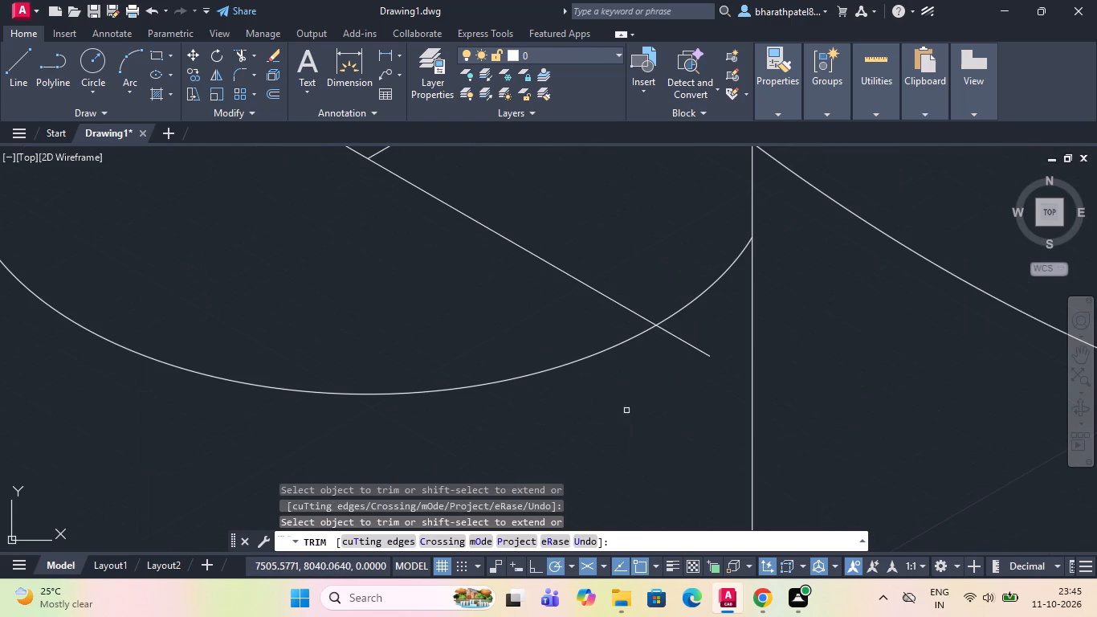
{"action": "left_click_drag", "start_coordinate": [696, 331], "coordinate": [648, 390]}
Trim away the layout lines outside the hole near the chamfered corner, plus the leftover segment just inside its circle.
{"action": "scroll", "coordinate": [646, 386], "scroll_direction": "down", "scroll_amount": 7}
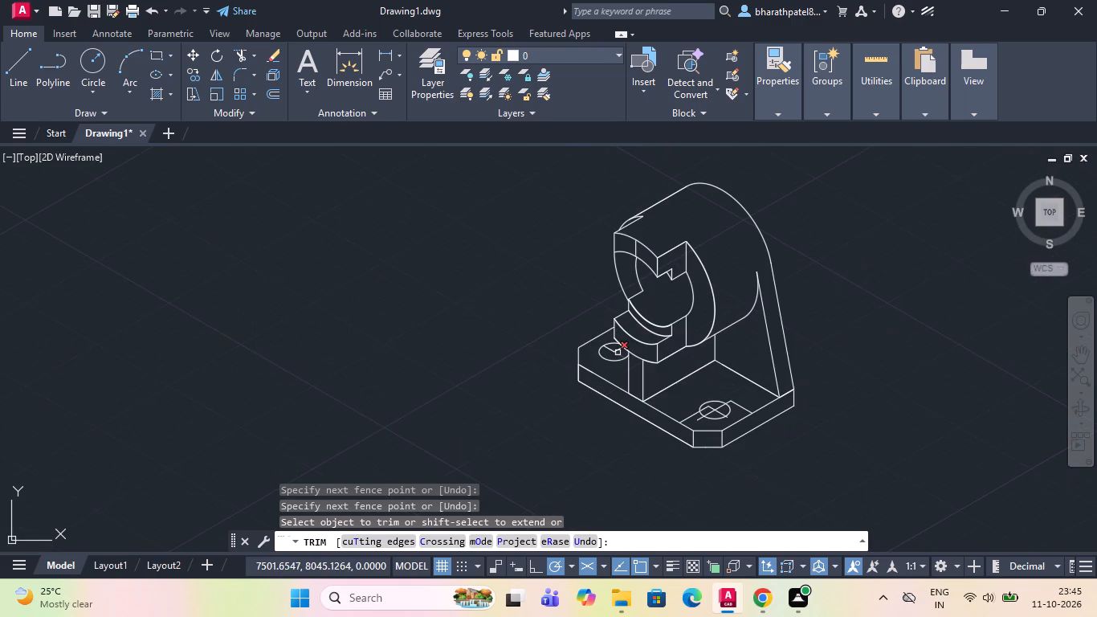
{"action": "scroll", "coordinate": [730, 442], "scroll_direction": "up", "scroll_amount": 4}
{"action": "left_click_drag", "start_coordinate": [471, 220], "coordinate": [483, 246]}
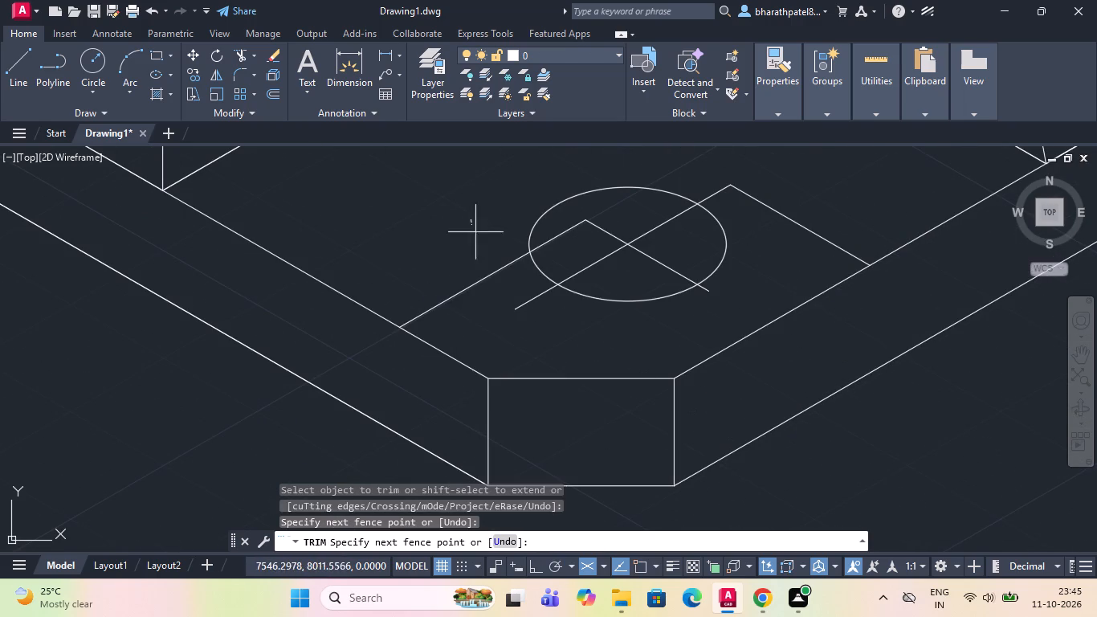
{"action": "left_click_drag", "start_coordinate": [483, 246], "coordinate": [576, 325]}
{"action": "left_click_drag", "start_coordinate": [809, 182], "coordinate": [773, 234]}
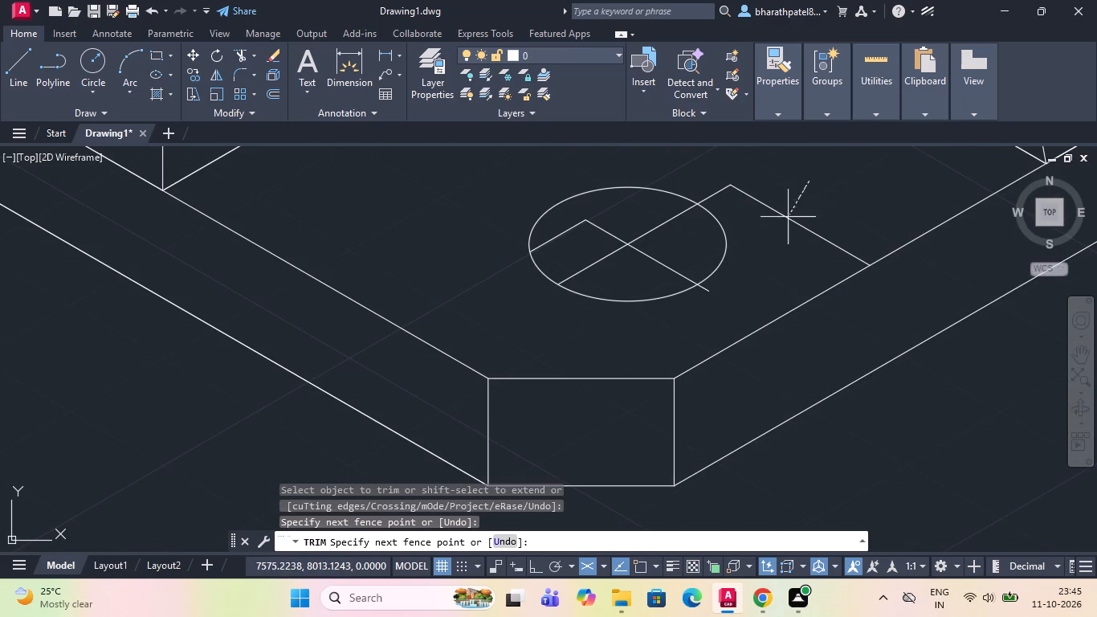
{"action": "left_click_drag", "start_coordinate": [773, 234], "coordinate": [696, 288]}
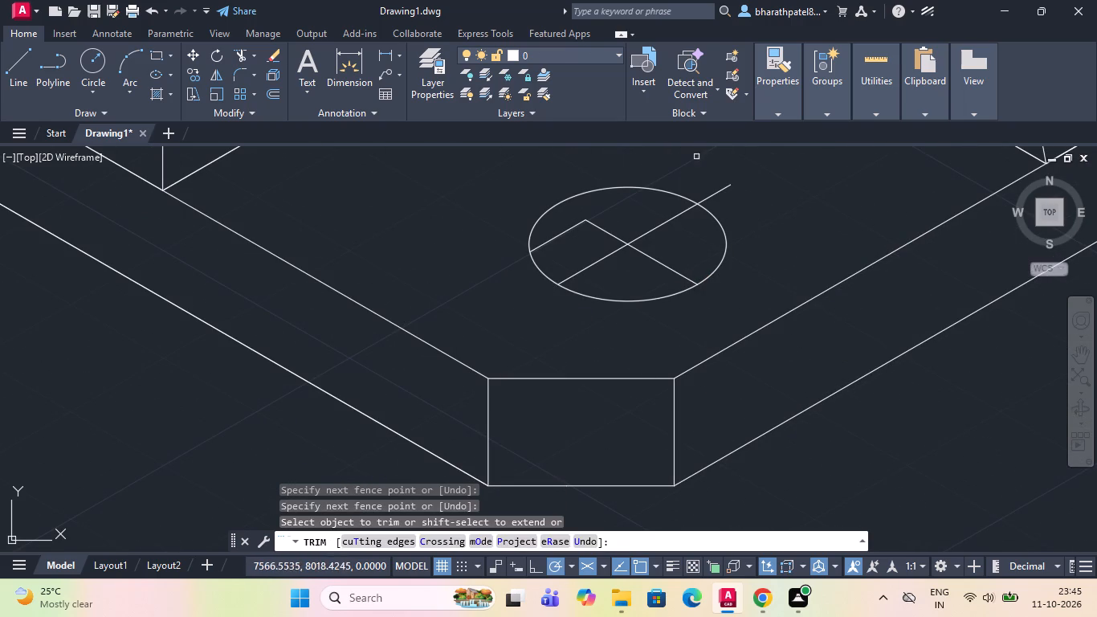
{"action": "left_click_drag", "start_coordinate": [693, 166], "coordinate": [729, 207]}
{"action": "scroll", "coordinate": [742, 235], "scroll_direction": "down", "scroll_amount": 1}
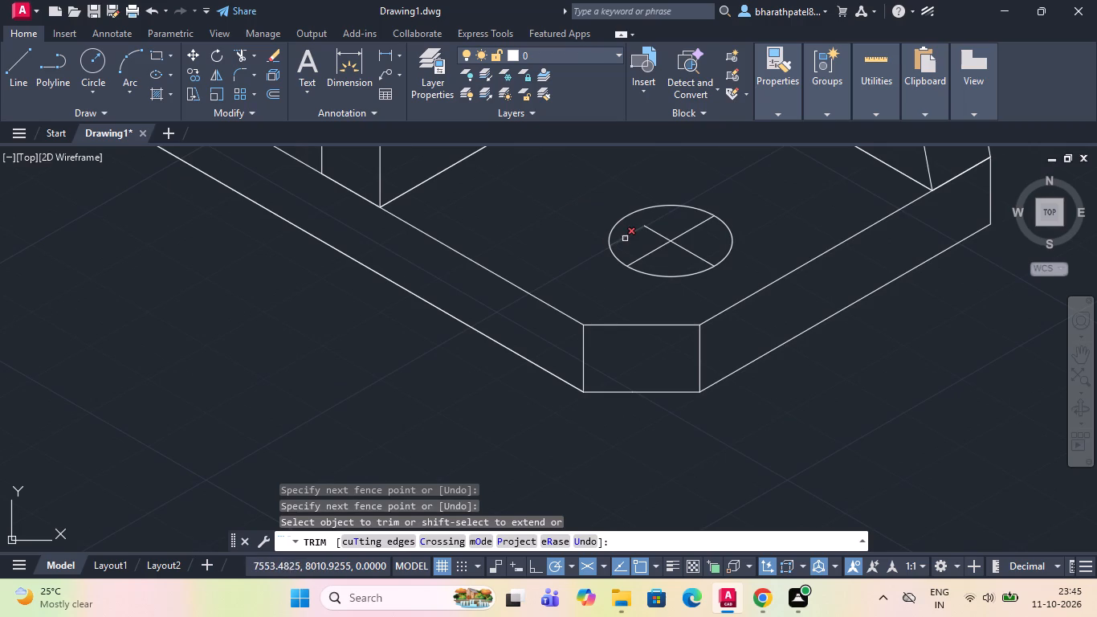
{"action": "left_click", "coordinate": [627, 239]}
Complete the left-end hole's centre mark with a 210° line from its centre, trimmed at the circle.
{"action": "left_click", "coordinate": [16, 67]}
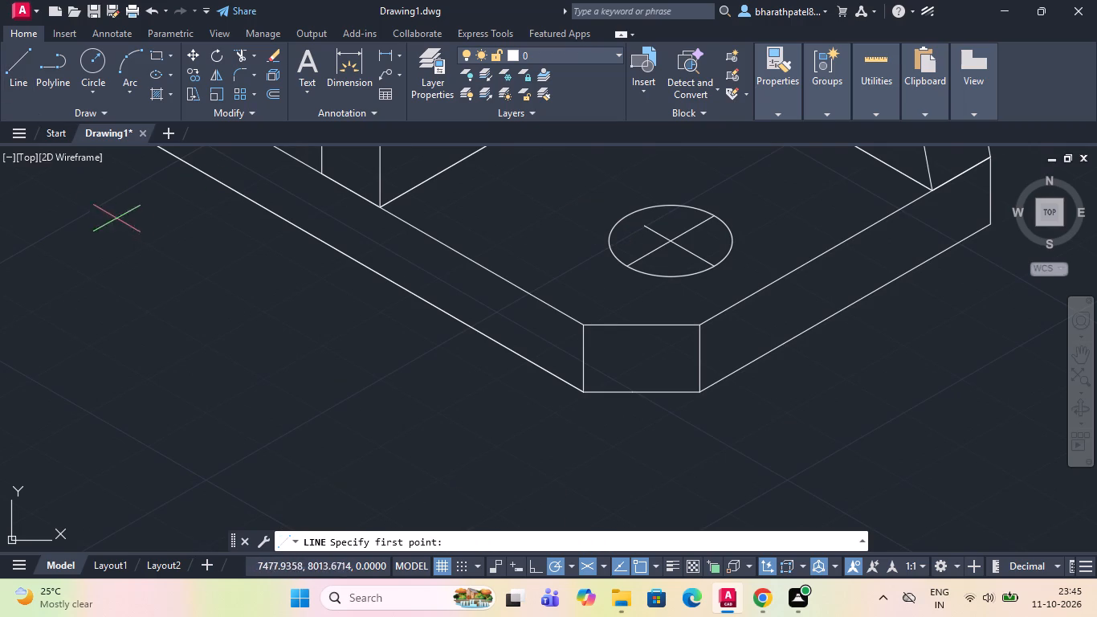
{"action": "scroll", "coordinate": [128, 231], "scroll_direction": "down", "scroll_amount": 3}
{"action": "scroll", "coordinate": [170, 161], "scroll_direction": "up", "scroll_amount": 3}
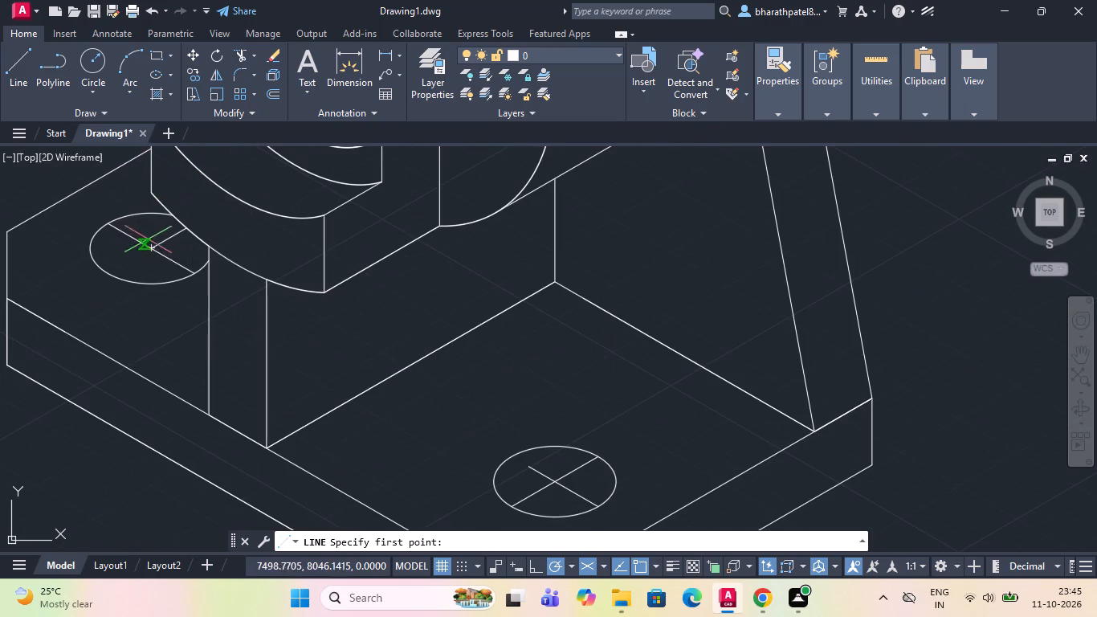
{"action": "scroll", "coordinate": [148, 242], "scroll_direction": "up", "scroll_amount": 3}
{"action": "left_click", "coordinate": [161, 268]}
{"action": "scroll", "coordinate": [162, 266], "scroll_direction": "down", "scroll_amount": 3}
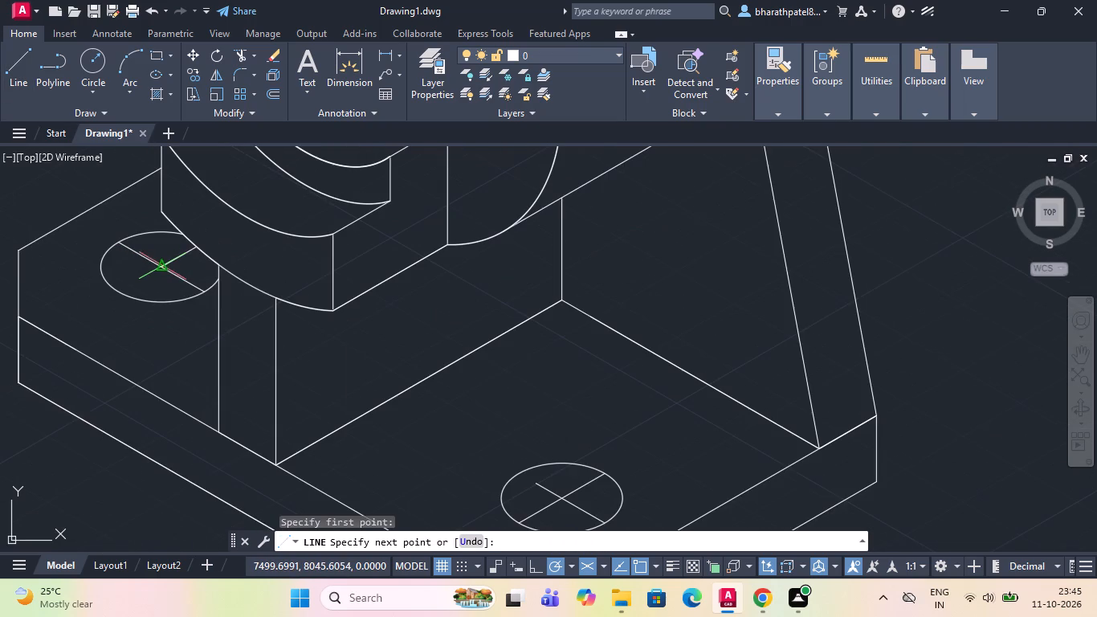
{"action": "left_click", "coordinate": [67, 317]}
{"action": "key", "text": "Escape"}
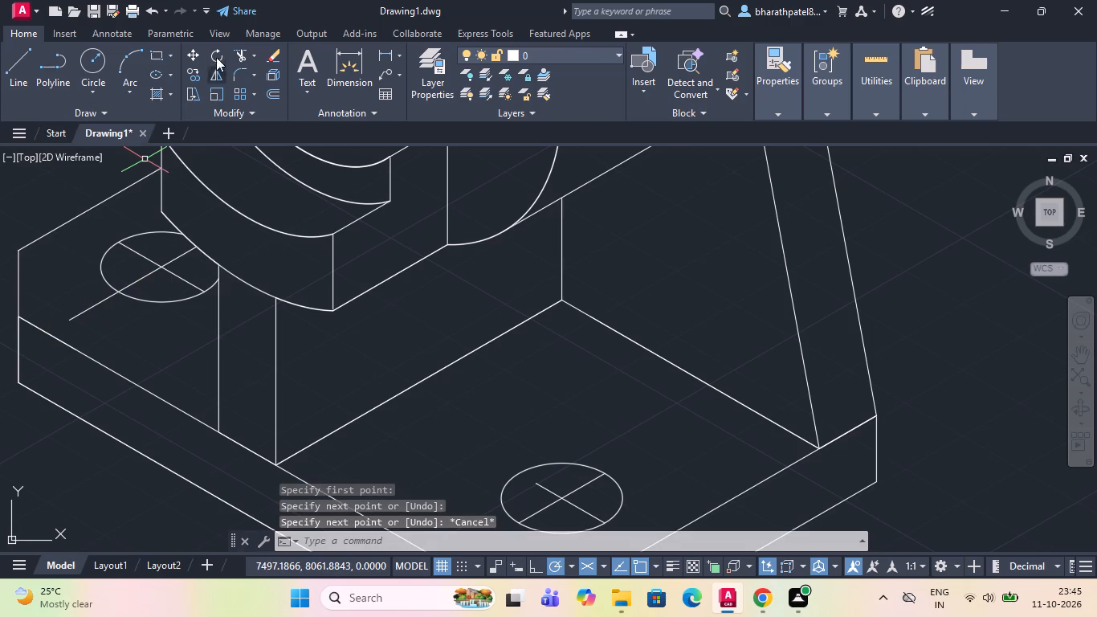
{"action": "left_click", "coordinate": [245, 48]}
{"action": "left_click_drag", "start_coordinate": [51, 262], "coordinate": [76, 290]}
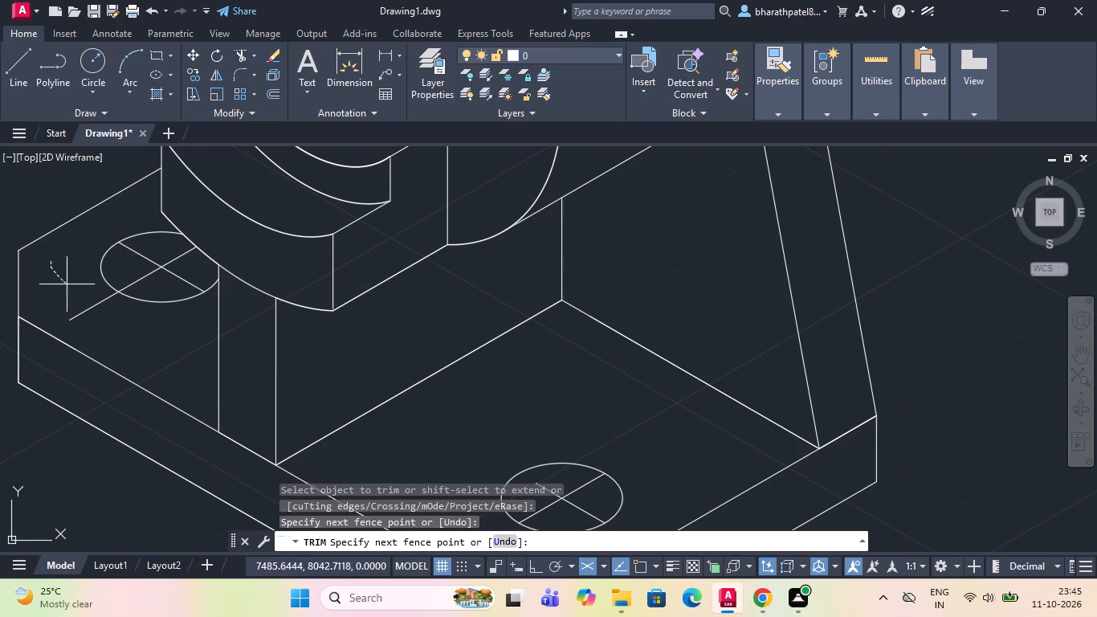
{"action": "left_click_drag", "start_coordinate": [76, 290], "coordinate": [112, 313]}
Complete the chamfered-corner hole's centre mark with a line from its centre along the short stub, trimmed at the circle.
{"action": "scroll", "coordinate": [296, 187], "scroll_direction": "down", "scroll_amount": 1}
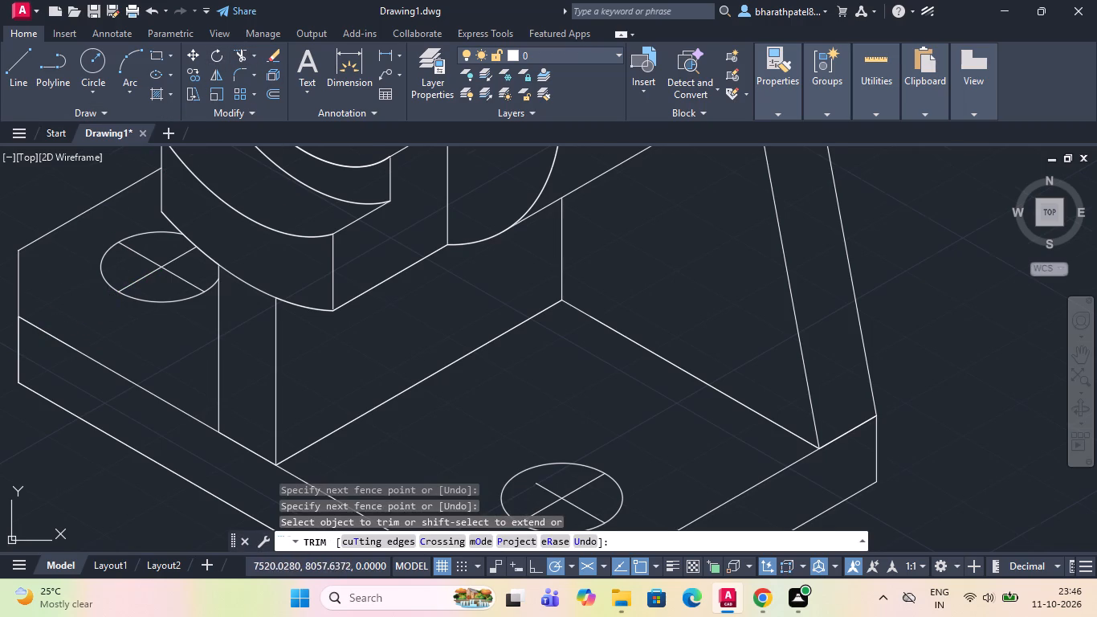
{"action": "left_click", "coordinate": [14, 65]}
{"action": "scroll", "coordinate": [438, 409], "scroll_direction": "up", "scroll_amount": 2}
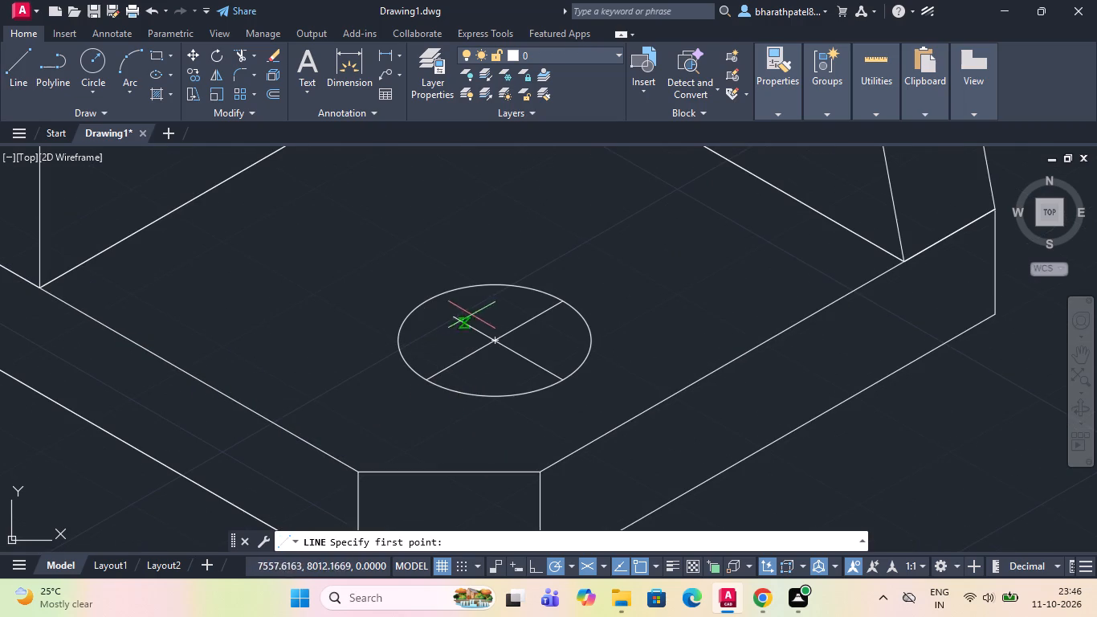
{"action": "left_click", "coordinate": [495, 337]}
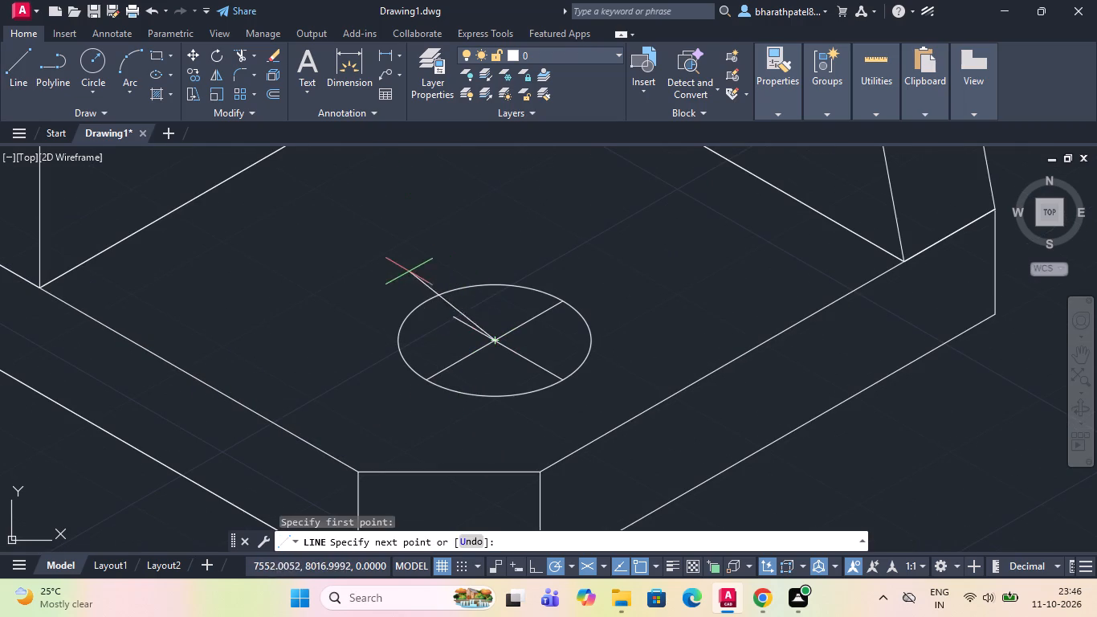
{"action": "left_click", "coordinate": [389, 284]}
{"action": "key", "text": "Escape"}
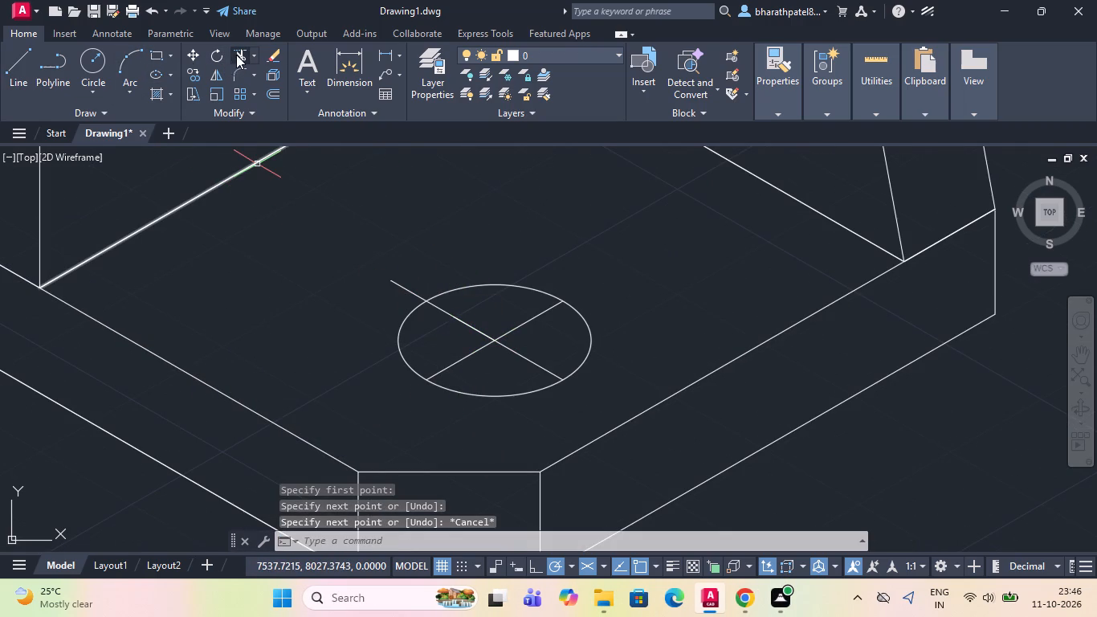
{"action": "left_click_drag", "start_coordinate": [236, 55], "coordinate": [242, 67]}
{"action": "left_click_drag", "start_coordinate": [433, 255], "coordinate": [373, 299]}
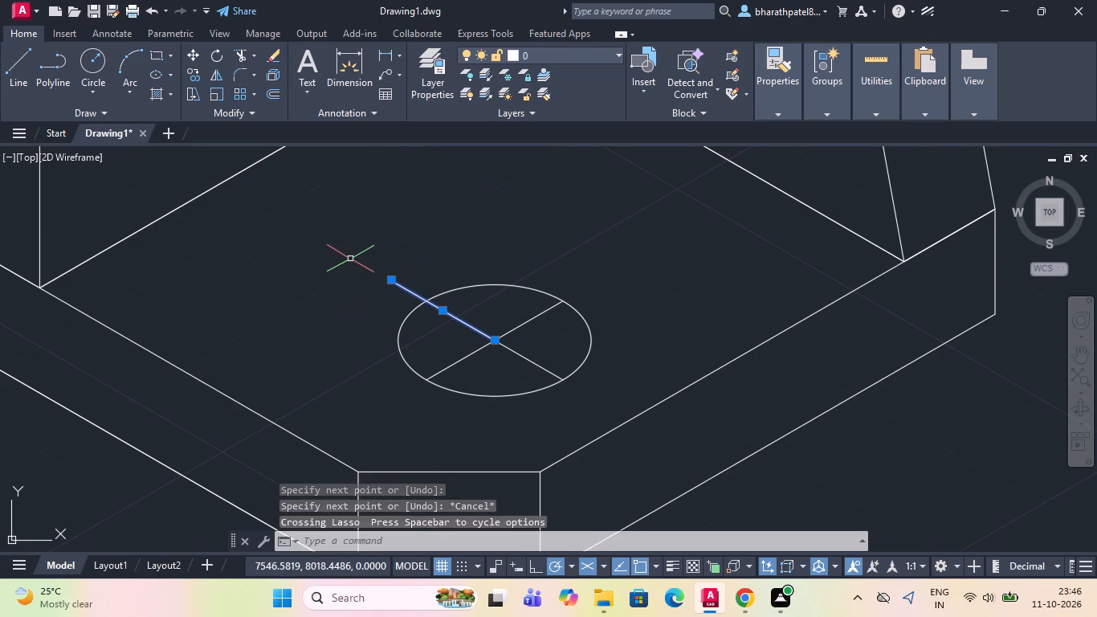
{"action": "key", "text": "Escape"}
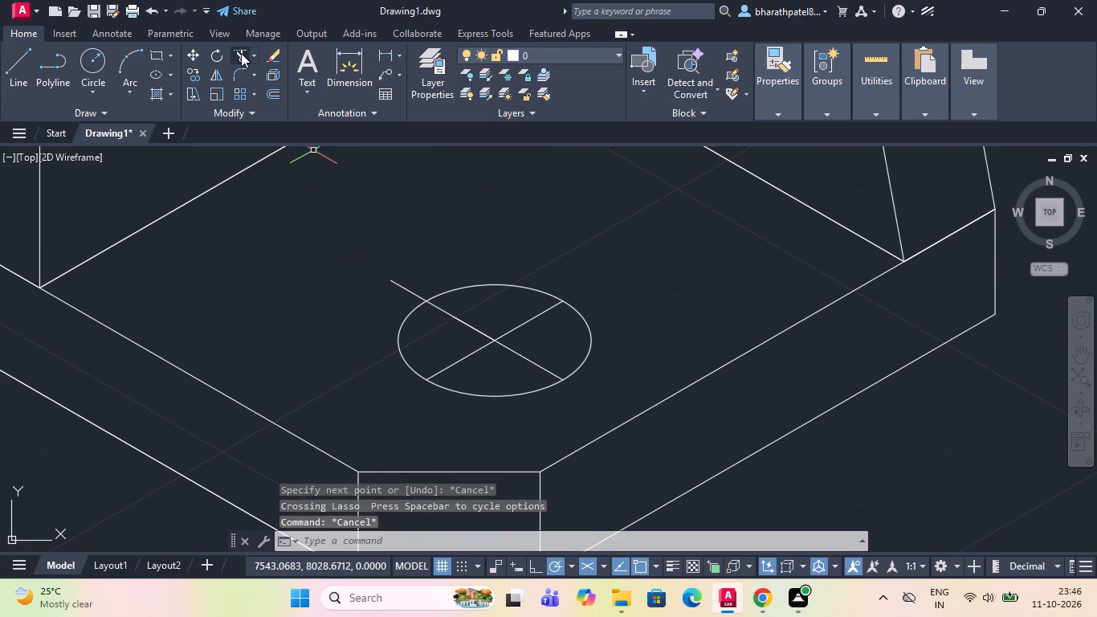
{"action": "left_click", "coordinate": [240, 53]}
{"action": "left_click_drag", "start_coordinate": [435, 251], "coordinate": [360, 326]}
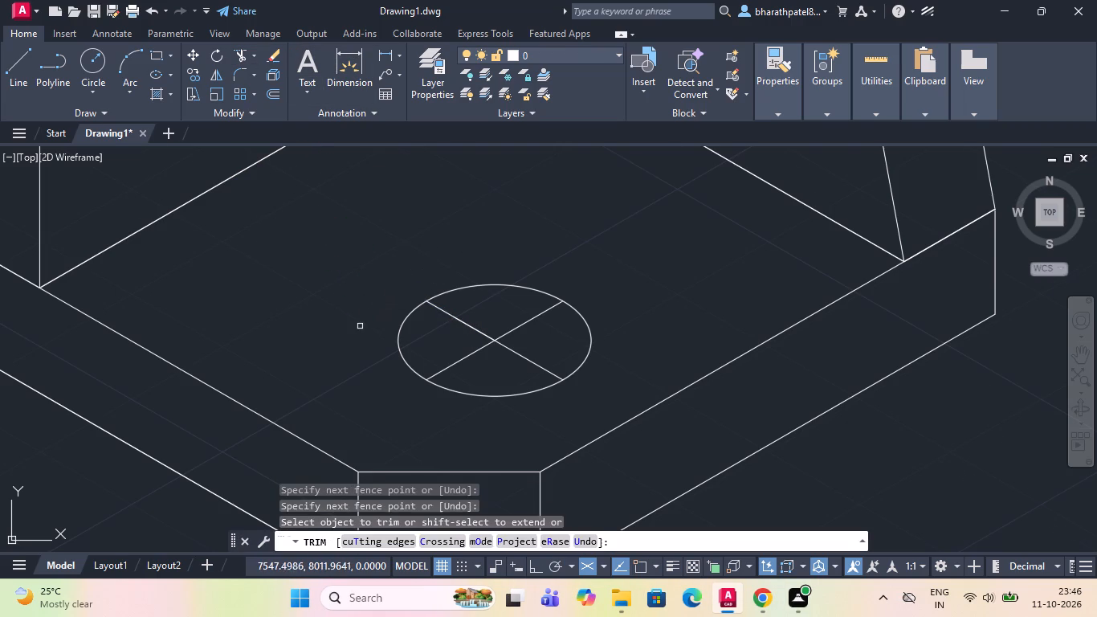
Inspect the whole isometric drawing and the base plate's left end and holes for anything left to finish.
{"action": "scroll", "coordinate": [357, 326], "scroll_direction": "down", "scroll_amount": 2}
{"action": "scroll", "coordinate": [458, 261], "scroll_direction": "down", "scroll_amount": 2}
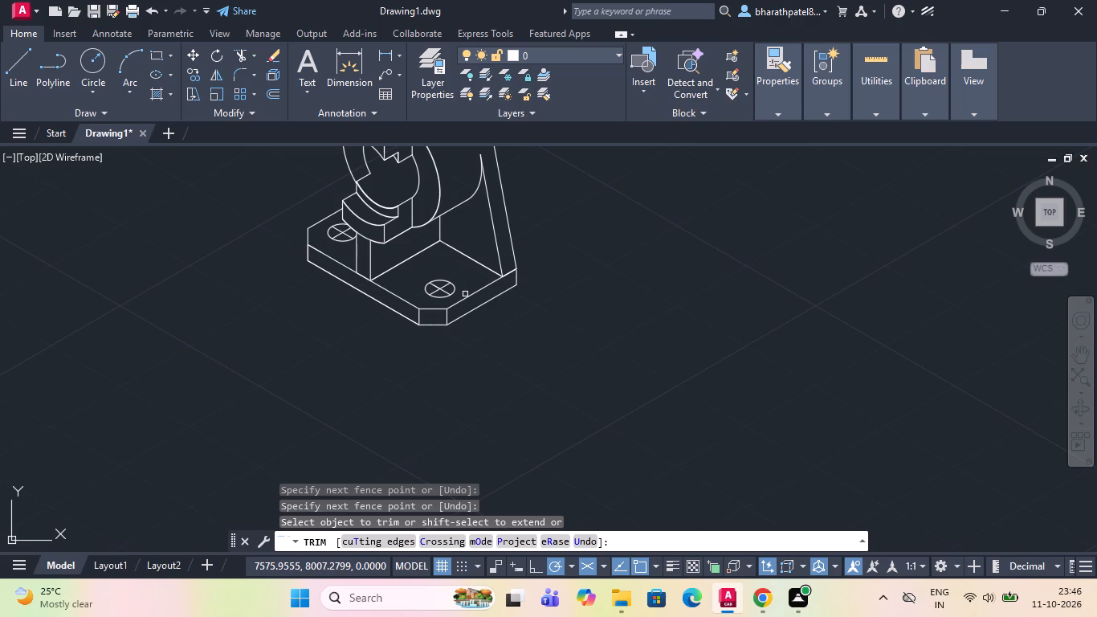
{"action": "scroll", "coordinate": [465, 294], "scroll_direction": "down", "scroll_amount": 2}
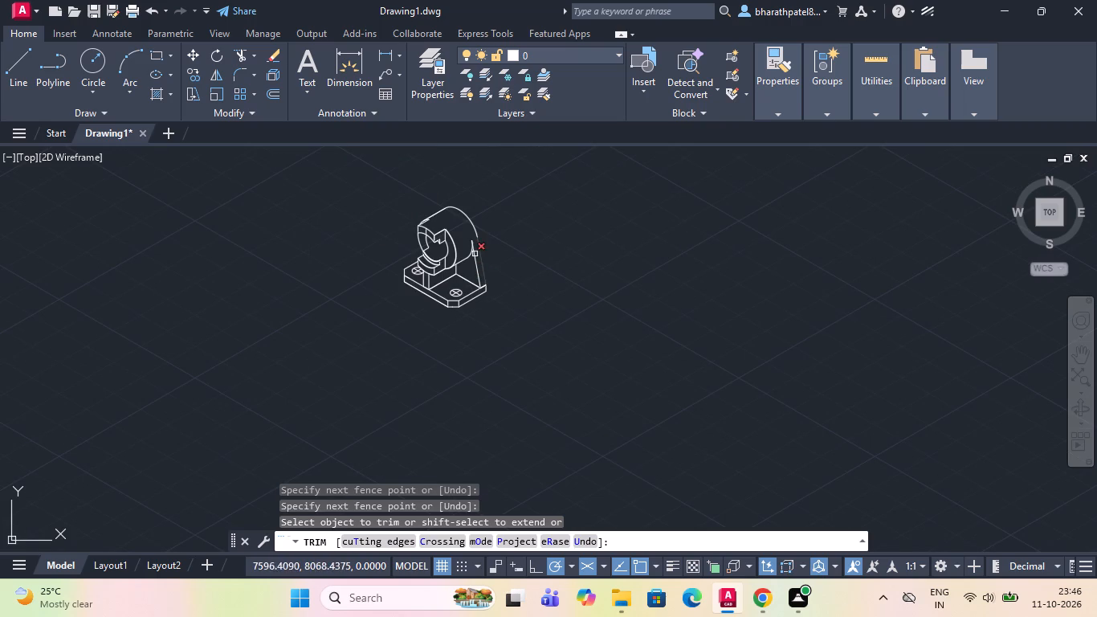
{"action": "scroll", "coordinate": [428, 219], "scroll_direction": "up", "scroll_amount": 2}
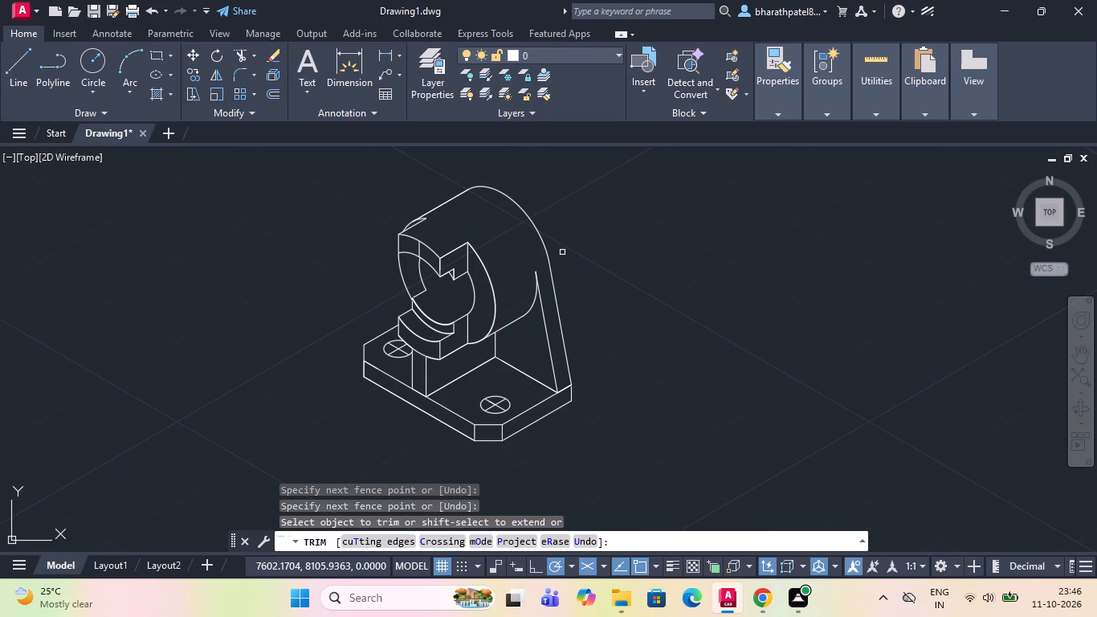
{"action": "scroll", "coordinate": [366, 375], "scroll_direction": "up", "scroll_amount": 3}
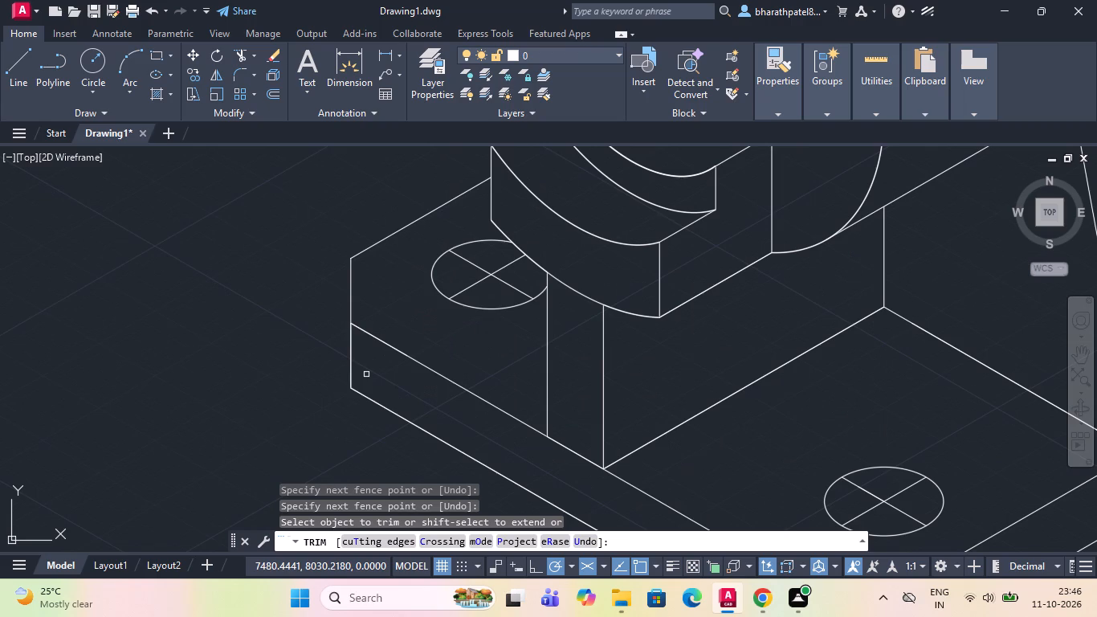
{"action": "scroll", "coordinate": [366, 374], "scroll_direction": "down", "scroll_amount": 1}
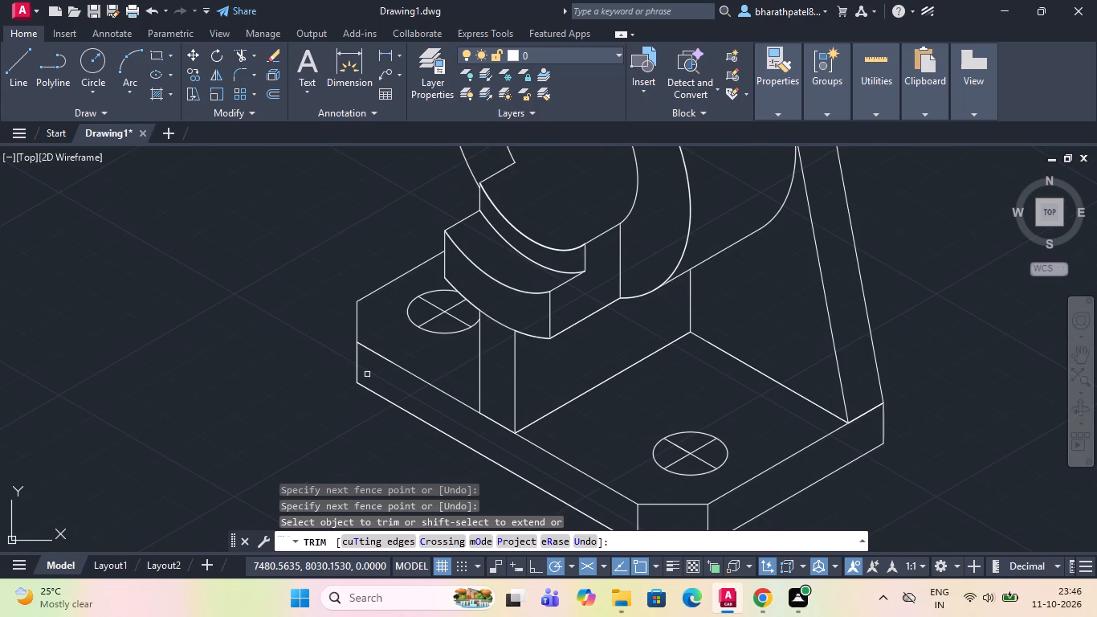
{"action": "scroll", "coordinate": [410, 392], "scroll_direction": "down", "scroll_amount": 1}
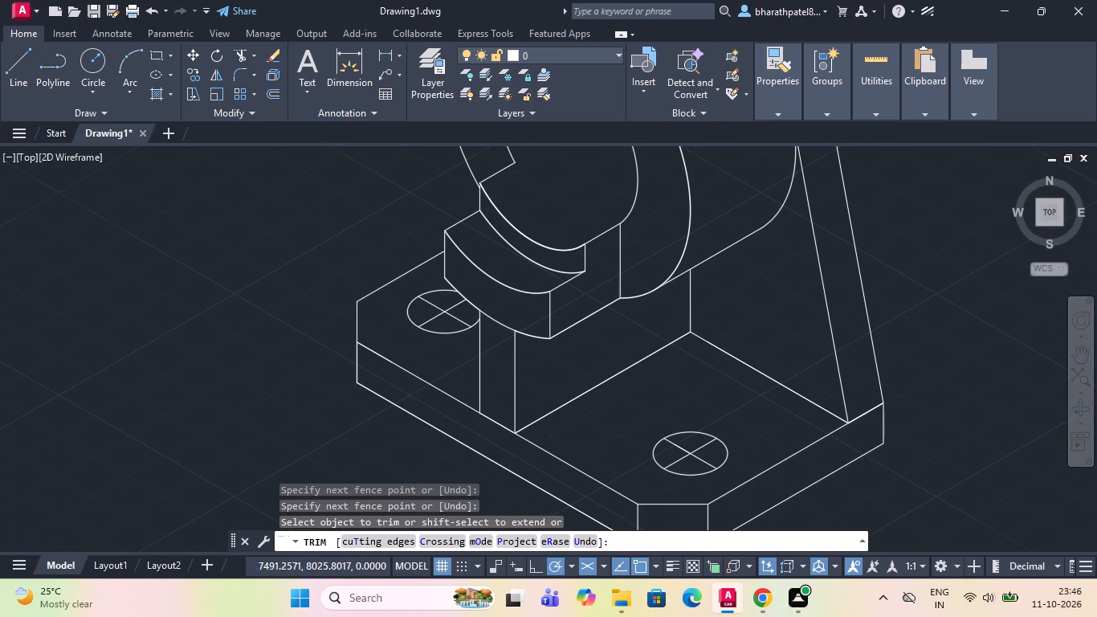
{"action": "scroll", "coordinate": [410, 392], "scroll_direction": "down", "scroll_amount": 2}
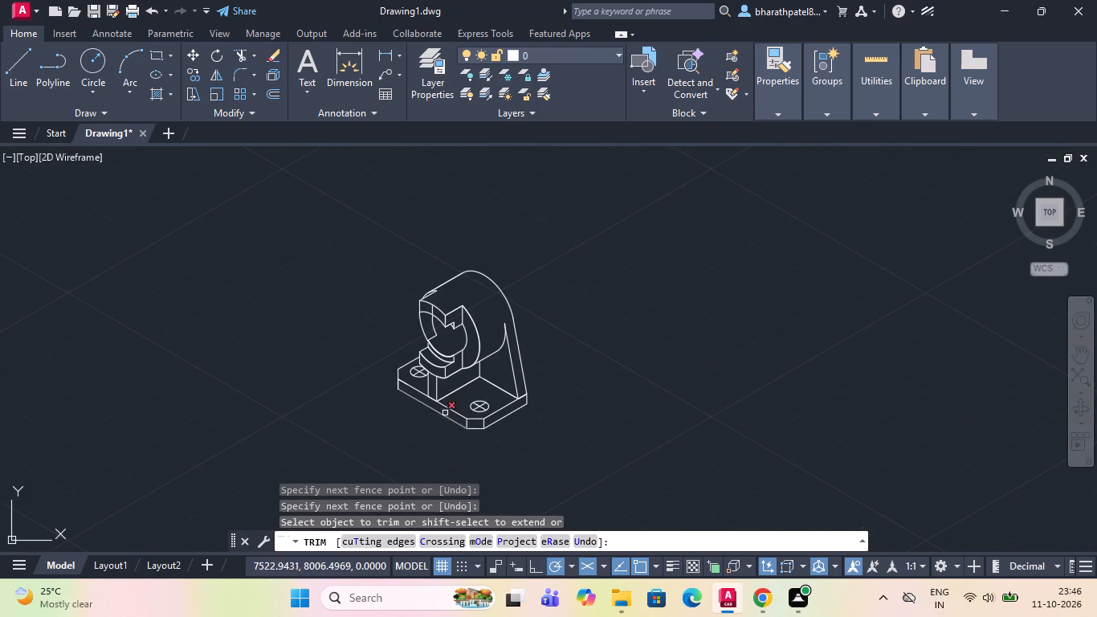
{"action": "scroll", "coordinate": [434, 399], "scroll_direction": "up", "scroll_amount": 3}
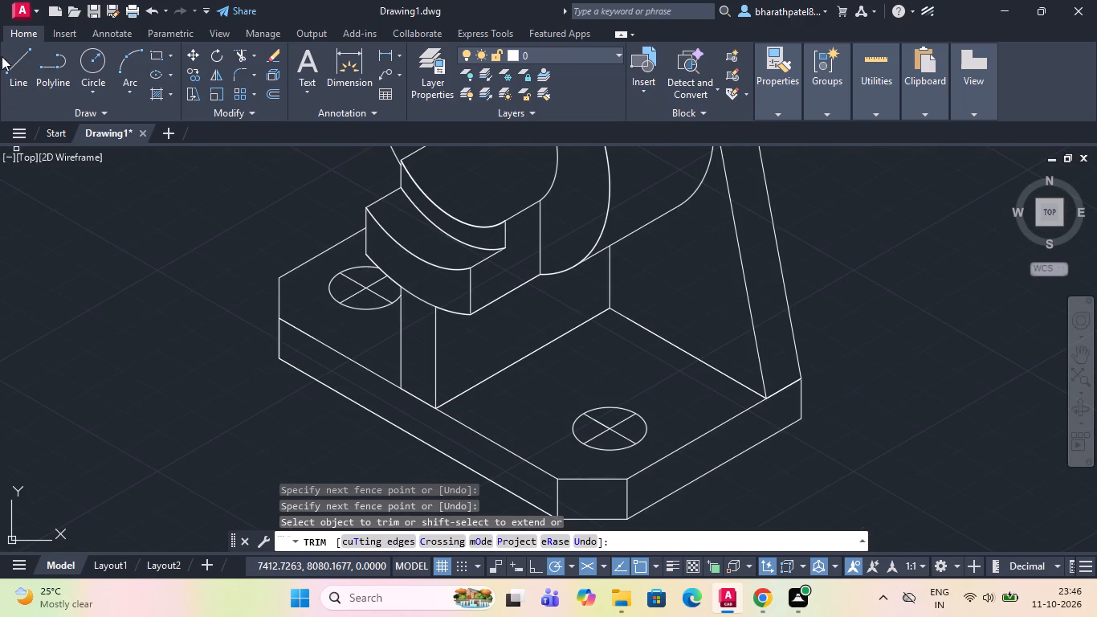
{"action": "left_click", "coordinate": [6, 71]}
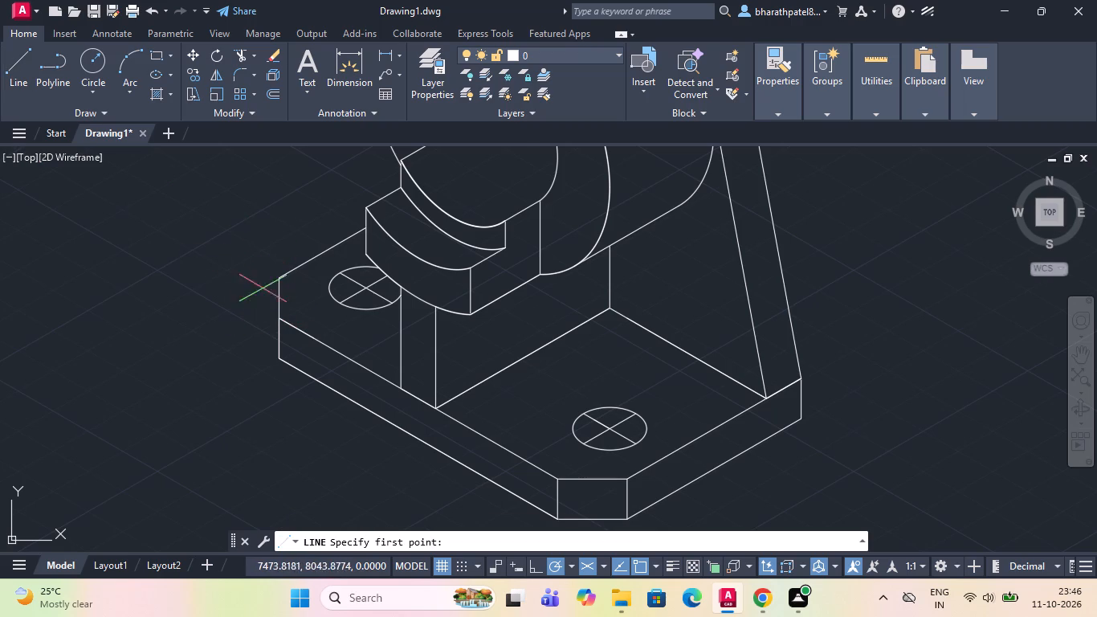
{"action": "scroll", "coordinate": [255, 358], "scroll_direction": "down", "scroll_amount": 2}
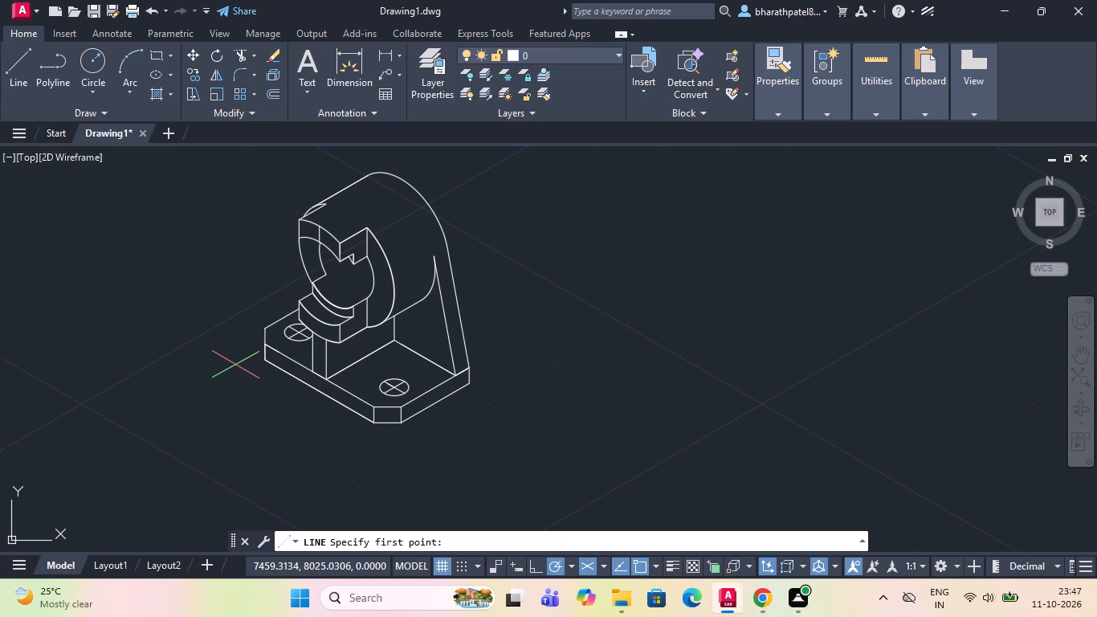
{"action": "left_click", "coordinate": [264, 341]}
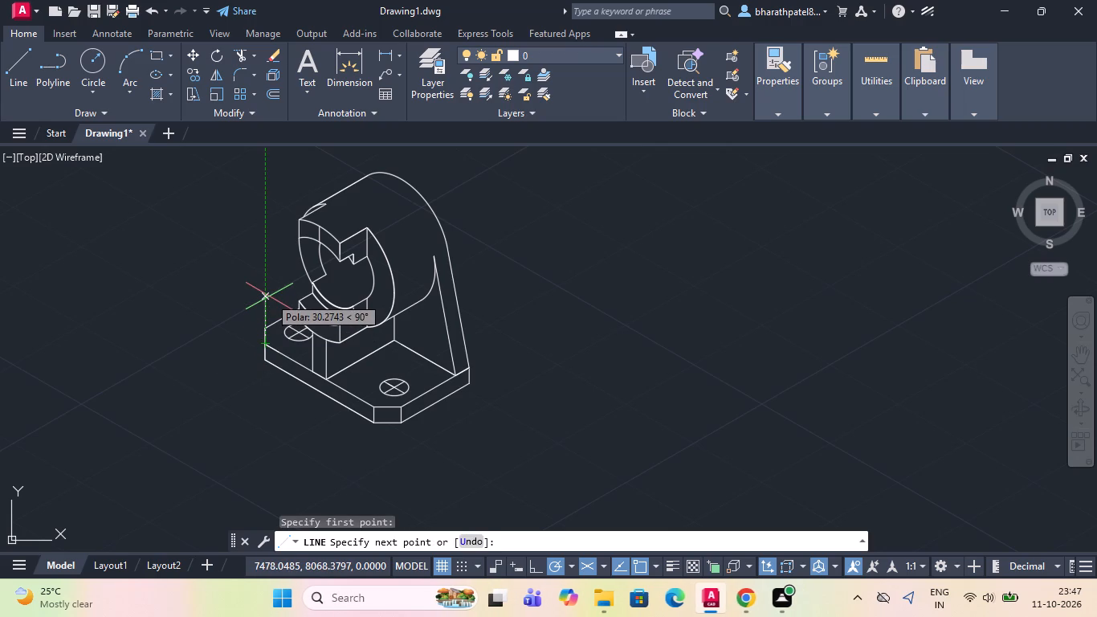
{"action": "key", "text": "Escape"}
Add an aligned dimension below the base plate's right-hand bottom edge, from the chamfer to the far right corner.
{"action": "scroll", "coordinate": [267, 295], "scroll_direction": "down", "scroll_amount": 2}
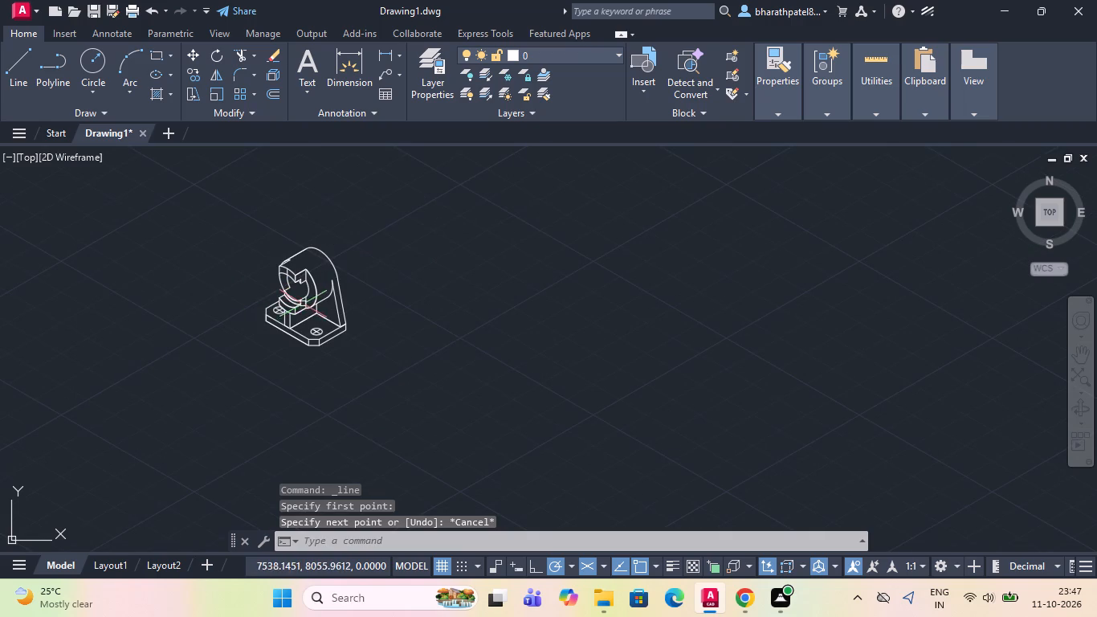
{"action": "scroll", "coordinate": [303, 302], "scroll_direction": "up", "scroll_amount": 2}
{"action": "scroll", "coordinate": [397, 296], "scroll_direction": "down", "scroll_amount": 1}
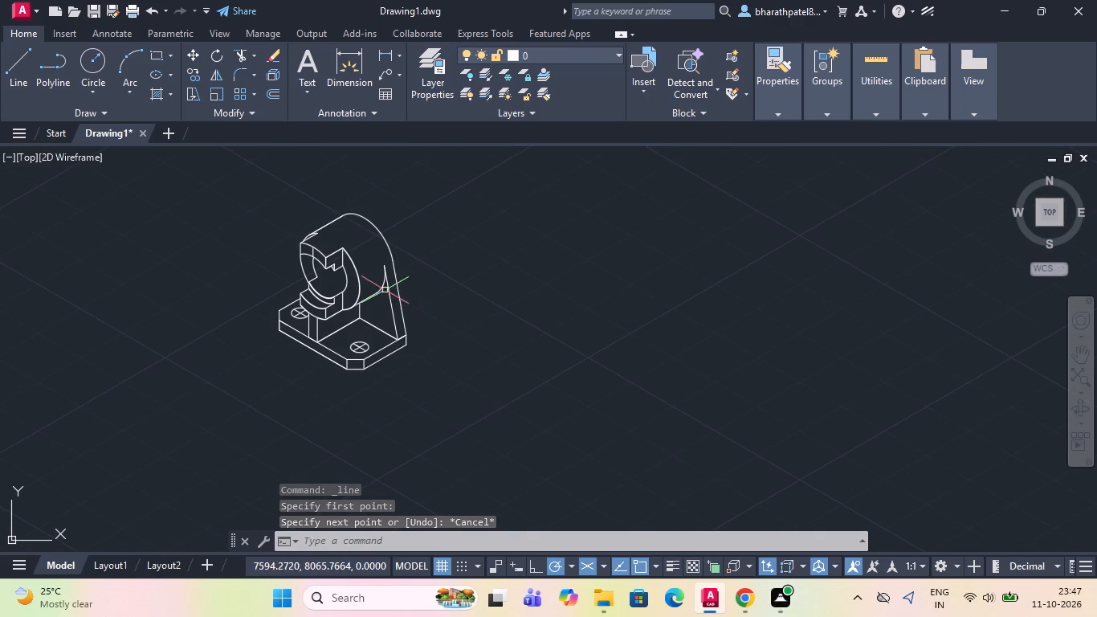
{"action": "left_click", "coordinate": [400, 55]}
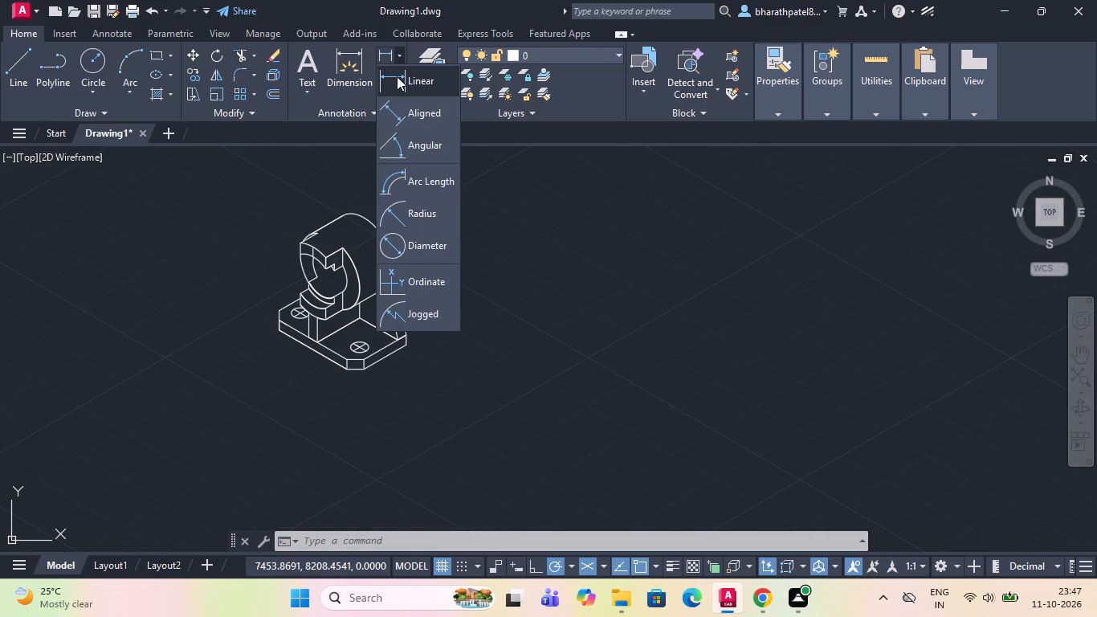
{"action": "left_click", "coordinate": [397, 77]}
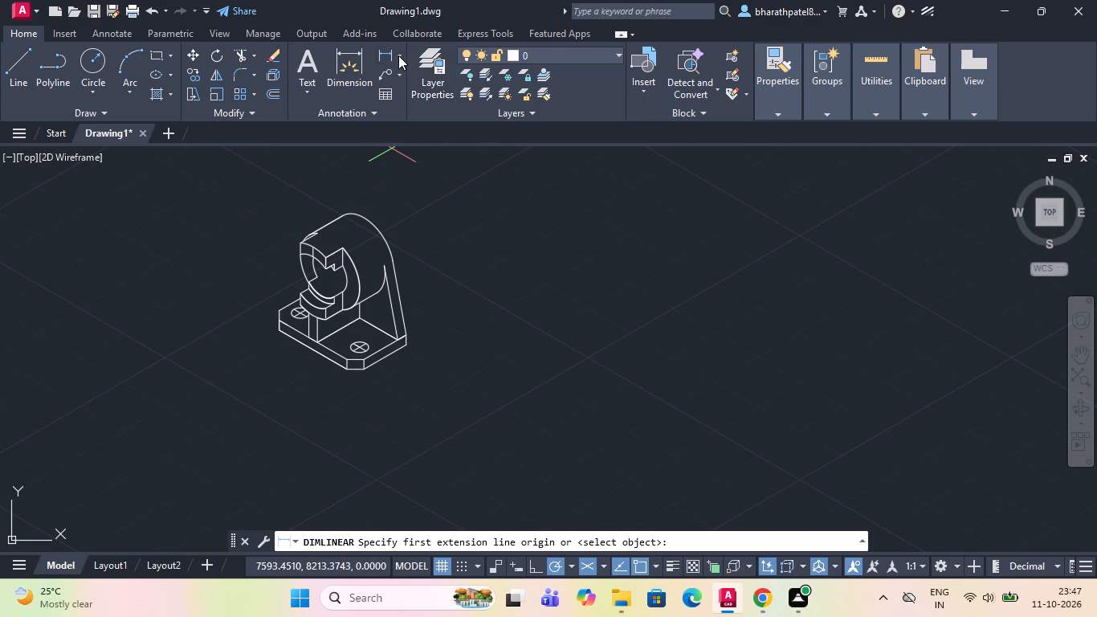
{"action": "left_click", "coordinate": [398, 55]}
{"action": "left_click", "coordinate": [390, 112]}
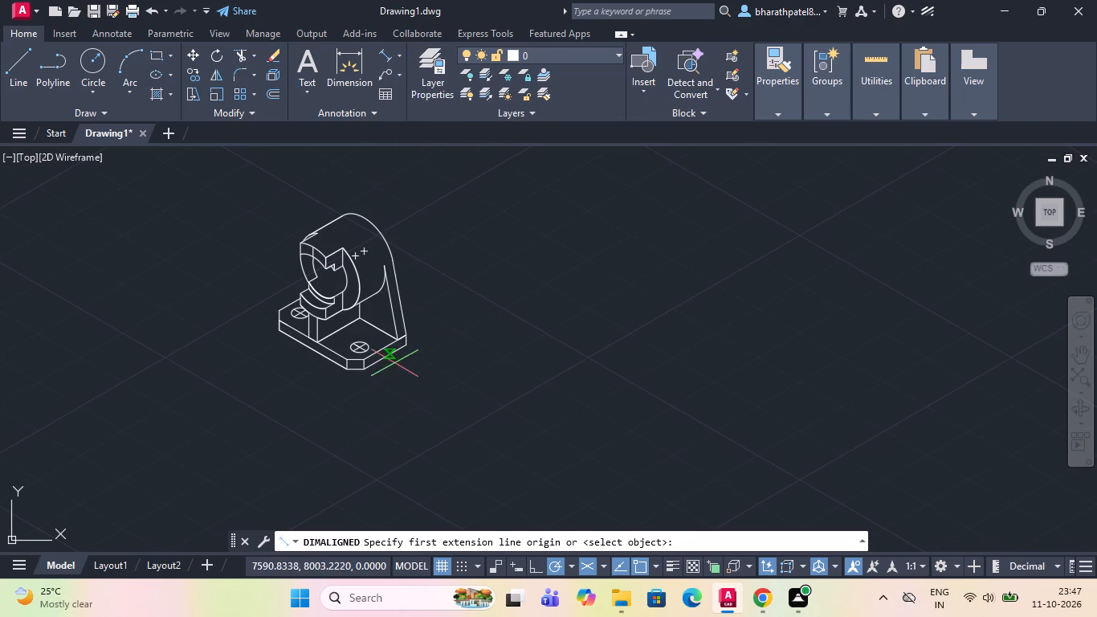
{"action": "scroll", "coordinate": [394, 364], "scroll_direction": "up", "scroll_amount": 4}
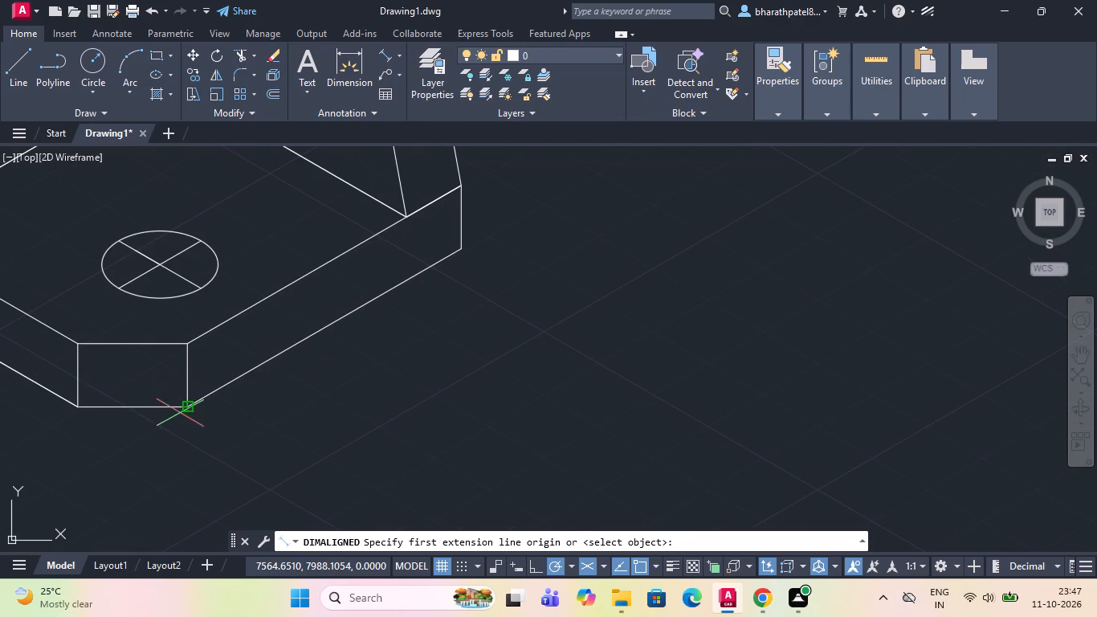
{"action": "left_click", "coordinate": [186, 402]}
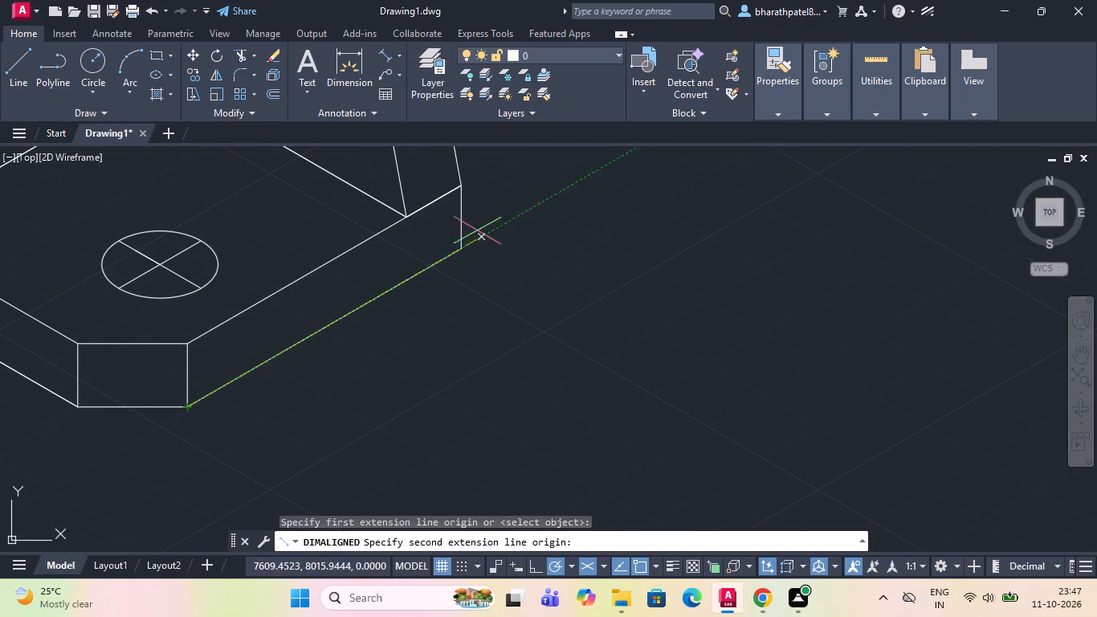
{"action": "scroll", "coordinate": [458, 250], "scroll_direction": "up", "scroll_amount": 3}
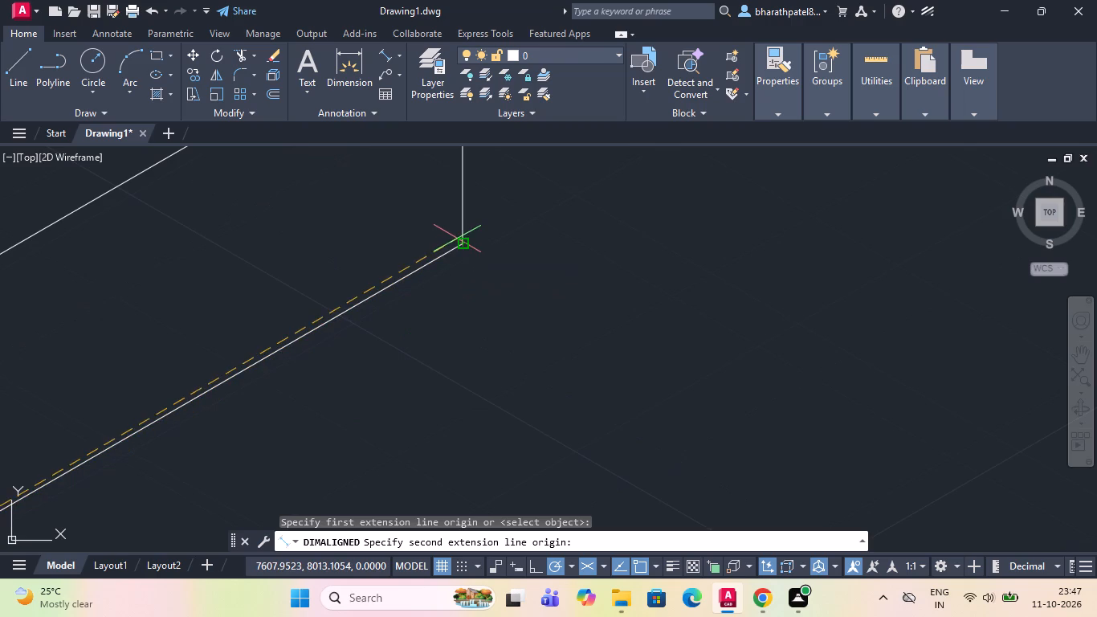
{"action": "left_click", "coordinate": [460, 244]}
{"action": "scroll", "coordinate": [460, 245], "scroll_direction": "down", "scroll_amount": 4}
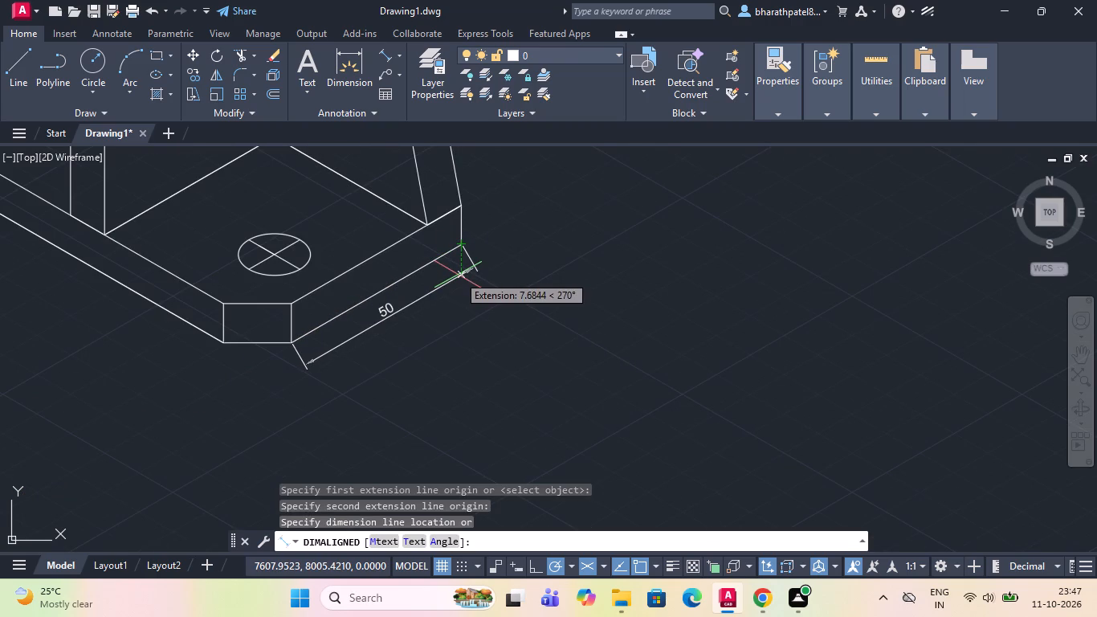
{"action": "left_click", "coordinate": [465, 283]}
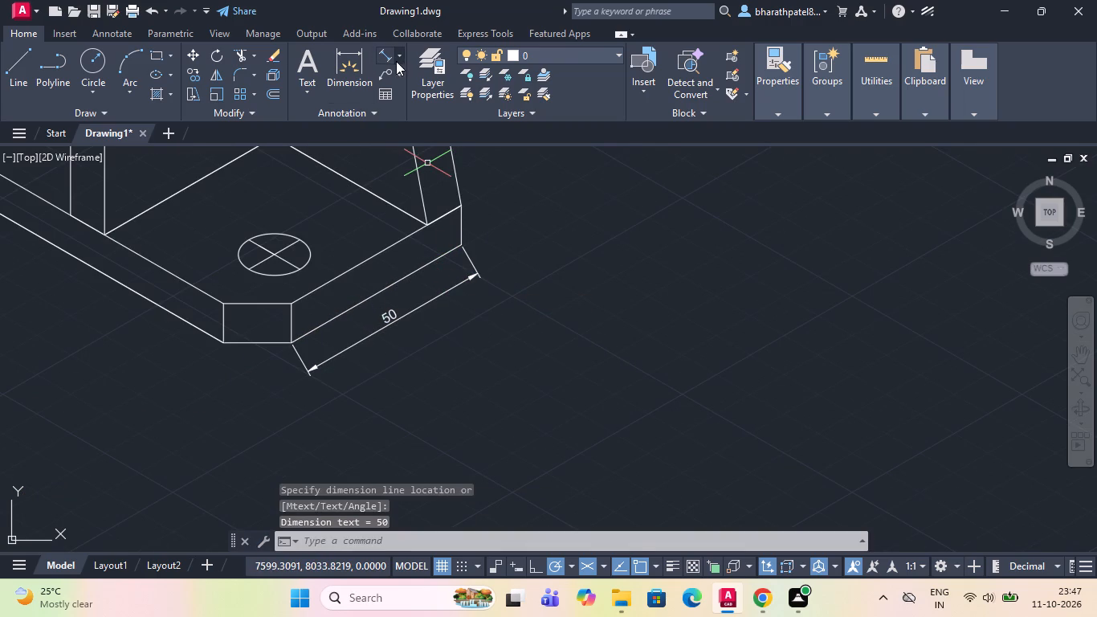
Add an aligned dimension below the base plate's long front bottom edge, from the left corner to the chamfer.
{"action": "left_click", "coordinate": [391, 58]}
{"action": "scroll", "coordinate": [312, 361], "scroll_direction": "down", "scroll_amount": 2}
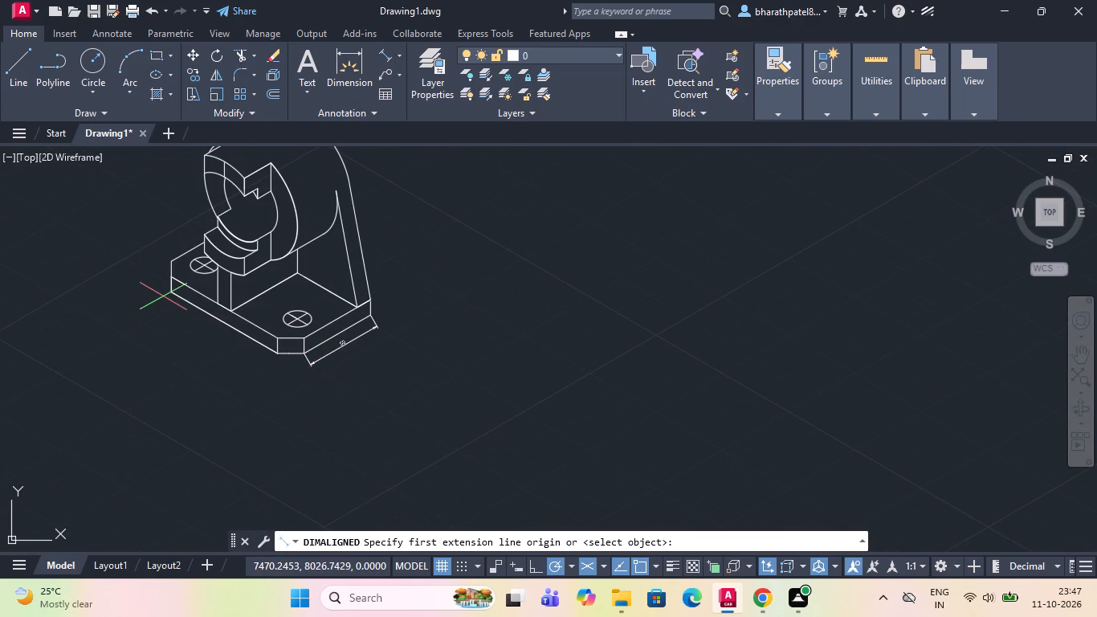
{"action": "scroll", "coordinate": [158, 292], "scroll_direction": "up", "scroll_amount": 4}
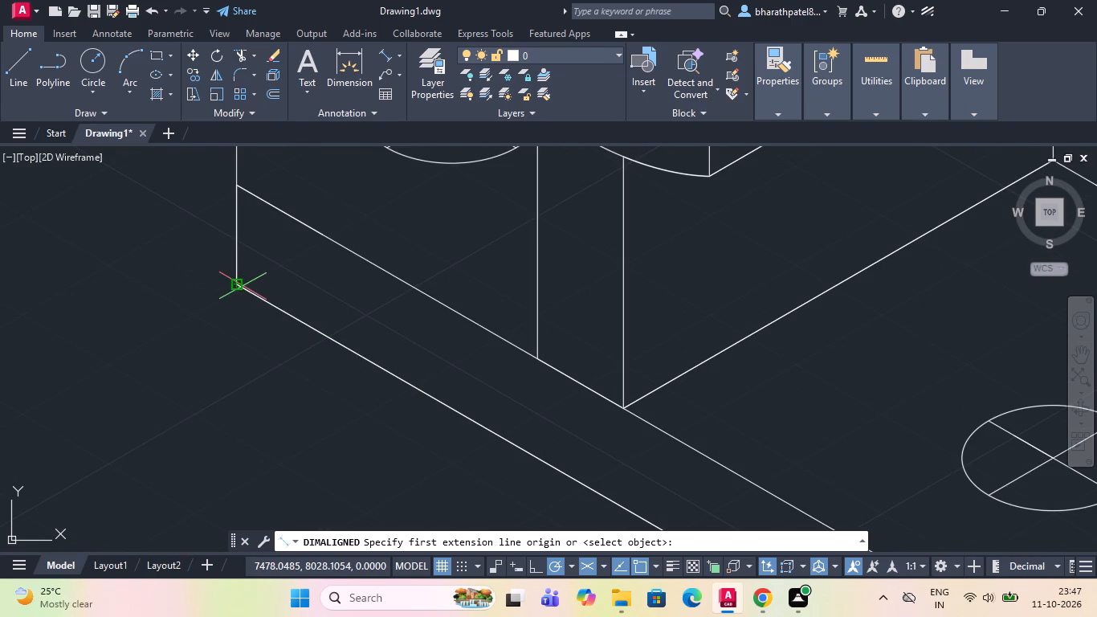
{"action": "left_click", "coordinate": [235, 285]}
{"action": "scroll", "coordinate": [234, 284], "scroll_direction": "down", "scroll_amount": 4}
{"action": "scroll", "coordinate": [341, 365], "scroll_direction": "up", "scroll_amount": 4}
{"action": "left_click", "coordinate": [328, 245]}
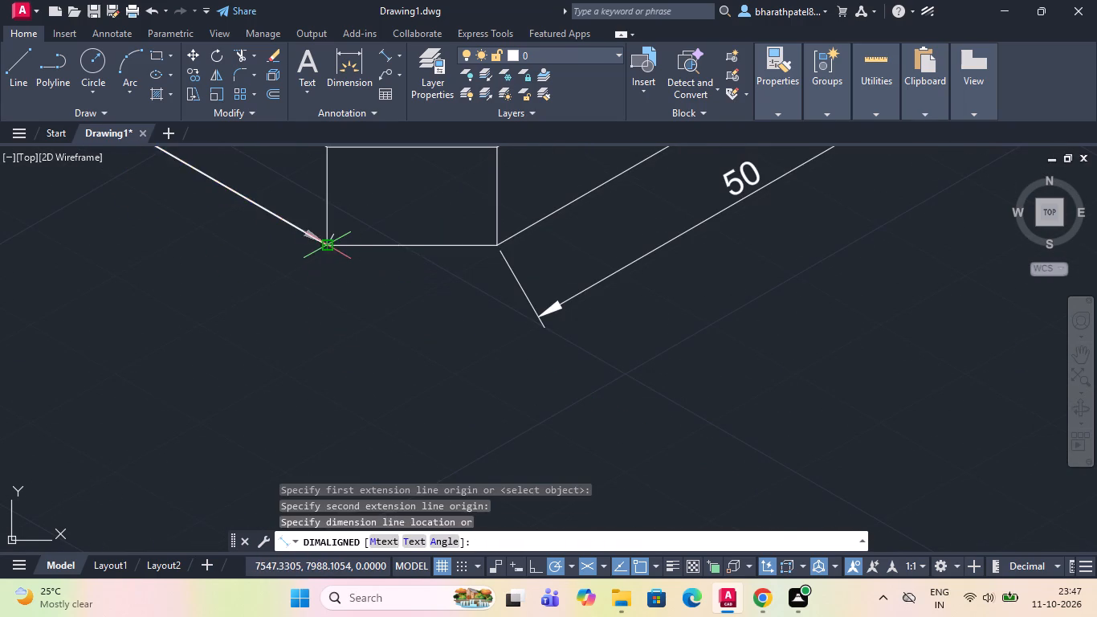
{"action": "scroll", "coordinate": [328, 245], "scroll_direction": "down", "scroll_amount": 4}
{"action": "scroll", "coordinate": [324, 272], "scroll_direction": "up", "scroll_amount": 2}
{"action": "scroll", "coordinate": [324, 272], "scroll_direction": "down", "scroll_amount": 2}
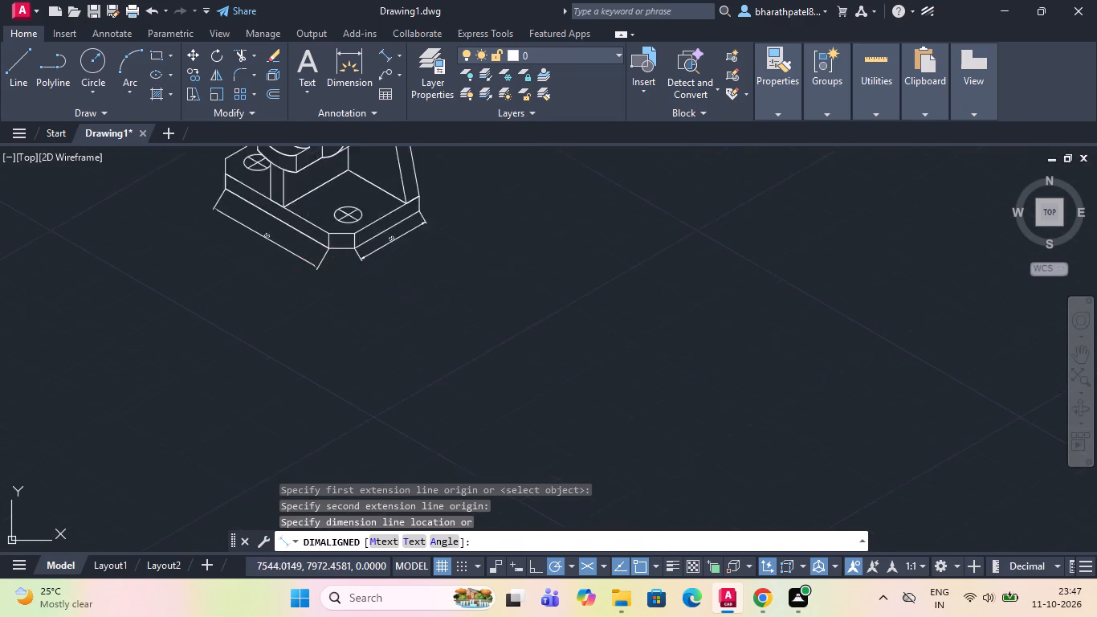
{"action": "scroll", "coordinate": [324, 272], "scroll_direction": "down", "scroll_amount": 1}
{"action": "scroll", "coordinate": [316, 247], "scroll_direction": "up", "scroll_amount": 3}
{"action": "scroll", "coordinate": [315, 245], "scroll_direction": "down", "scroll_amount": 4}
{"action": "scroll", "coordinate": [300, 181], "scroll_direction": "up", "scroll_amount": 2}
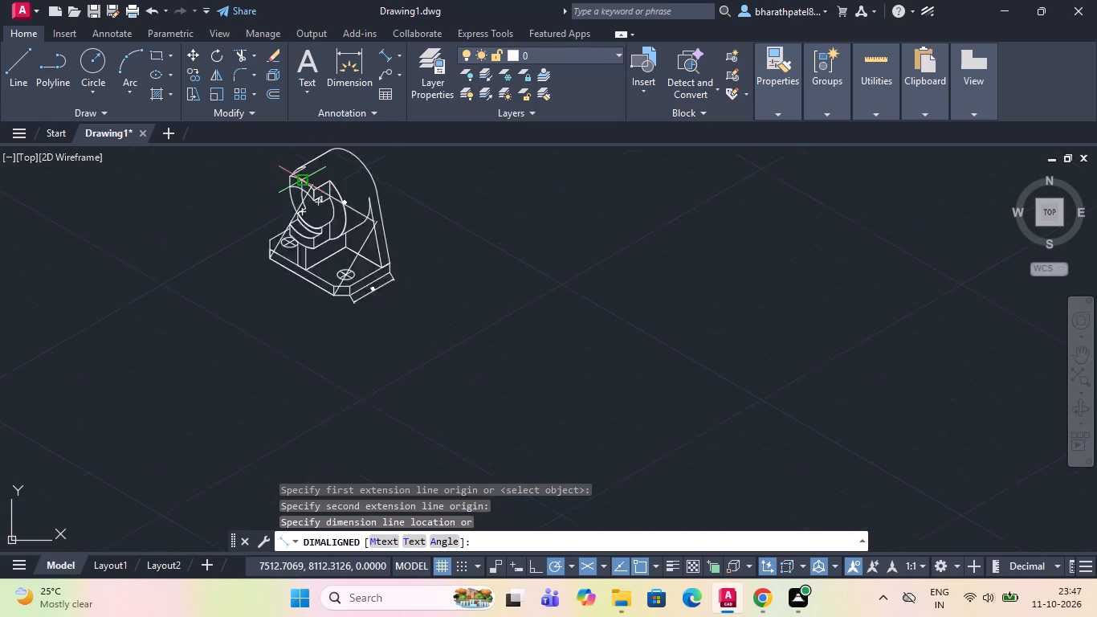
{"action": "scroll", "coordinate": [279, 337], "scroll_direction": "up", "scroll_amount": 2}
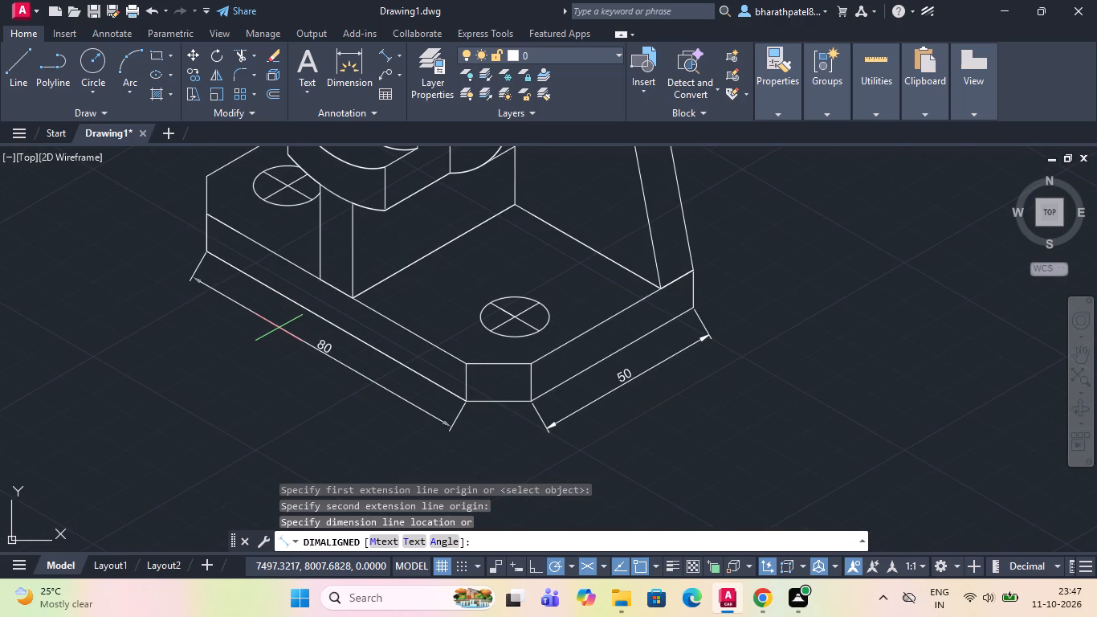
{"action": "left_click", "coordinate": [279, 328]}
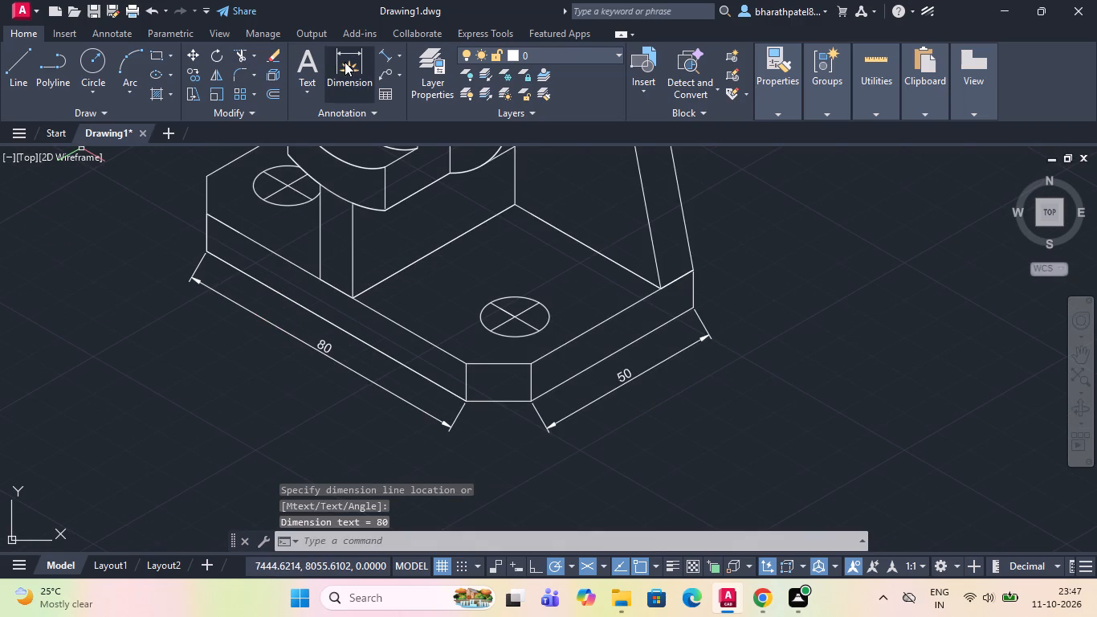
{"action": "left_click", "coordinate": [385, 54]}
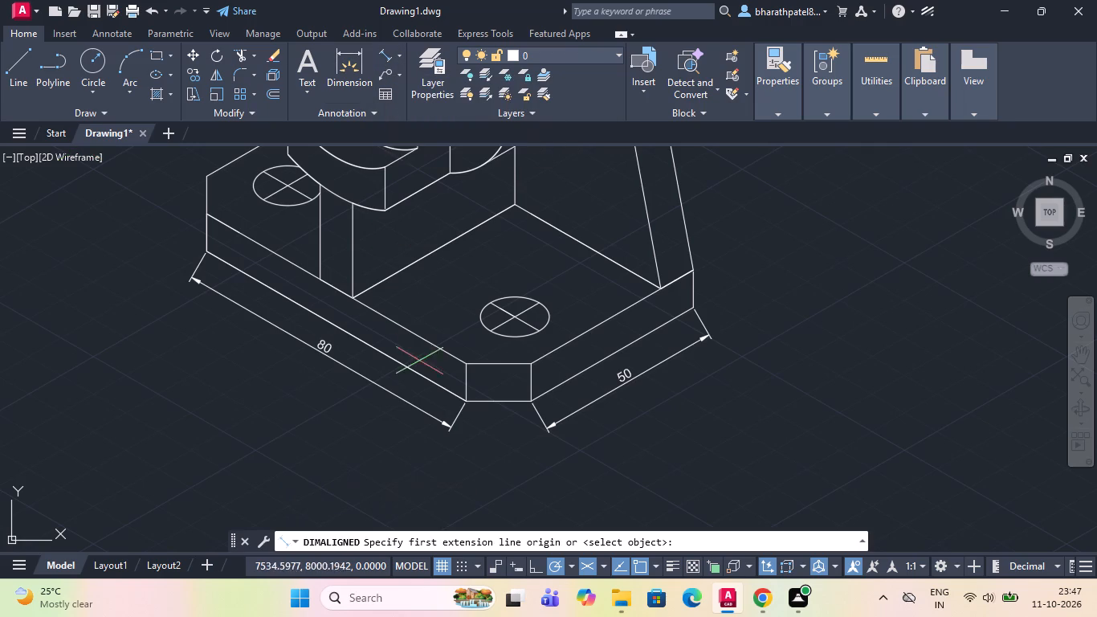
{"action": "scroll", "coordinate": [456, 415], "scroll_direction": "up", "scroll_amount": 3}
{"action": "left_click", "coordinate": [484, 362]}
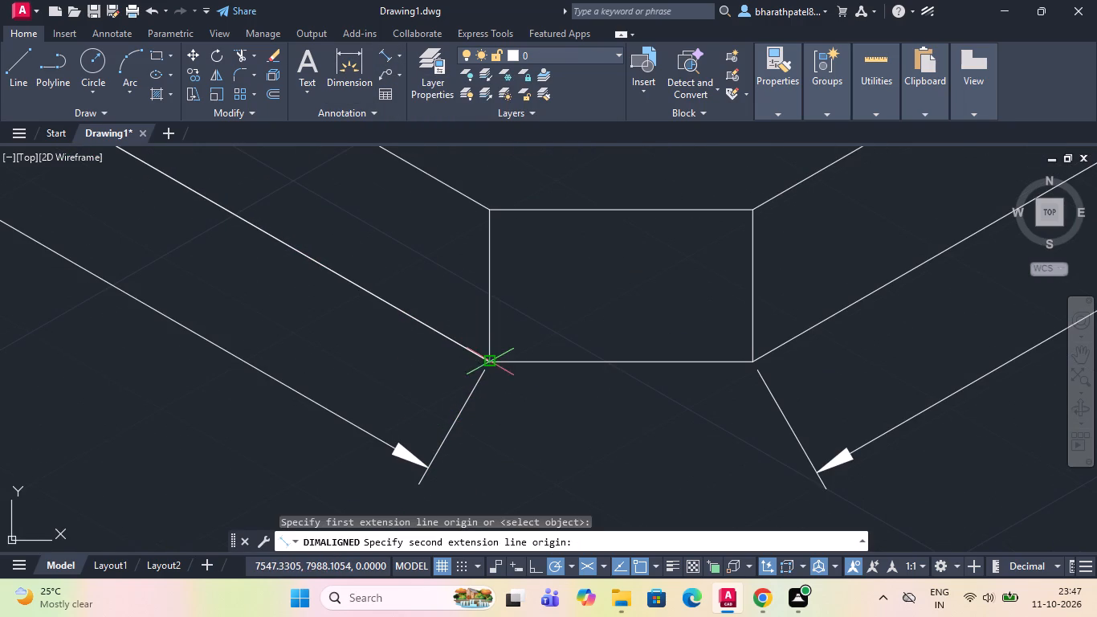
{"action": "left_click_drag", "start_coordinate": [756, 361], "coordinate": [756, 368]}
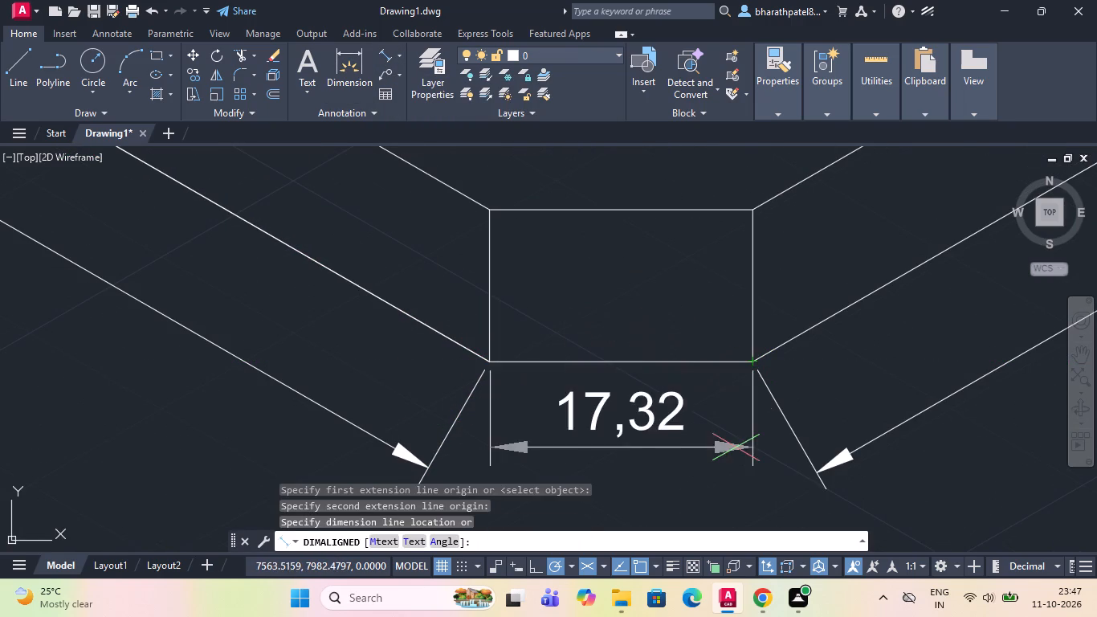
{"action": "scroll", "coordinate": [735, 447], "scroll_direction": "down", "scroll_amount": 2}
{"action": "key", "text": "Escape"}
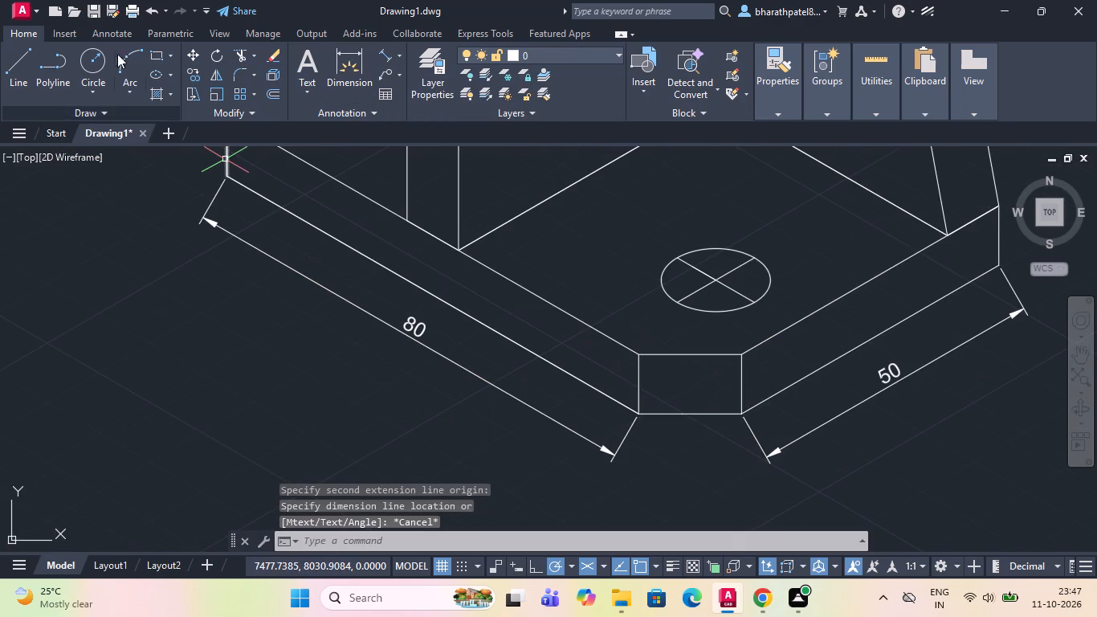
Draw the chamfer's missing corner with a 10-unit line at 330° from its left bottom end and a 10-unit line back to its right end.
{"action": "left_click", "coordinate": [22, 63]}
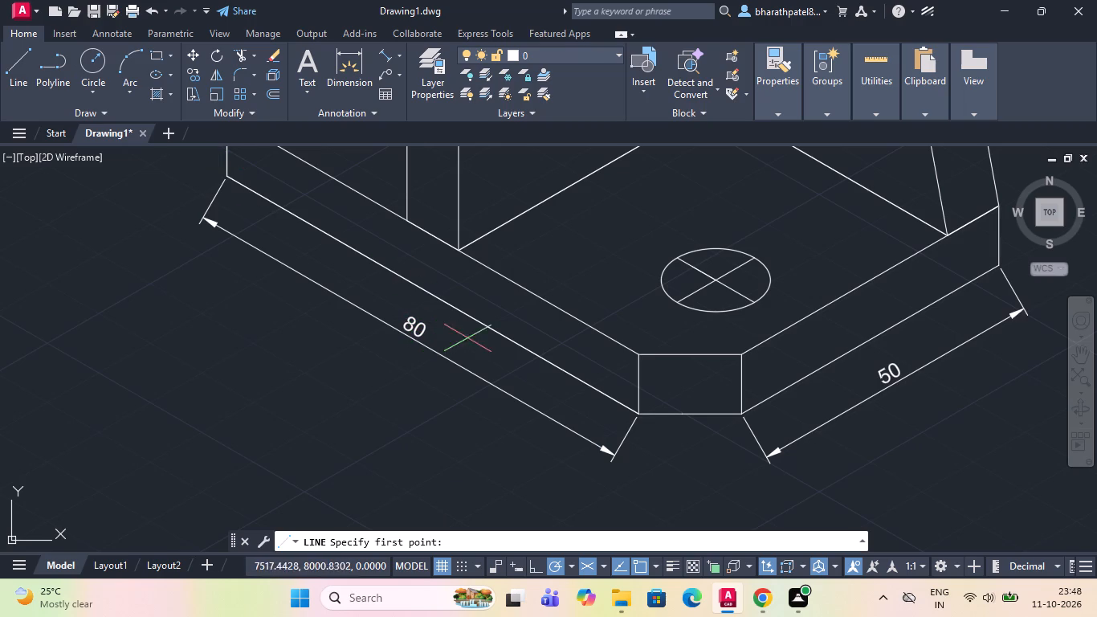
{"action": "scroll", "coordinate": [47, 191], "scroll_direction": "down", "scroll_amount": 2}
{"action": "scroll", "coordinate": [304, 261], "scroll_direction": "up", "scroll_amount": 2}
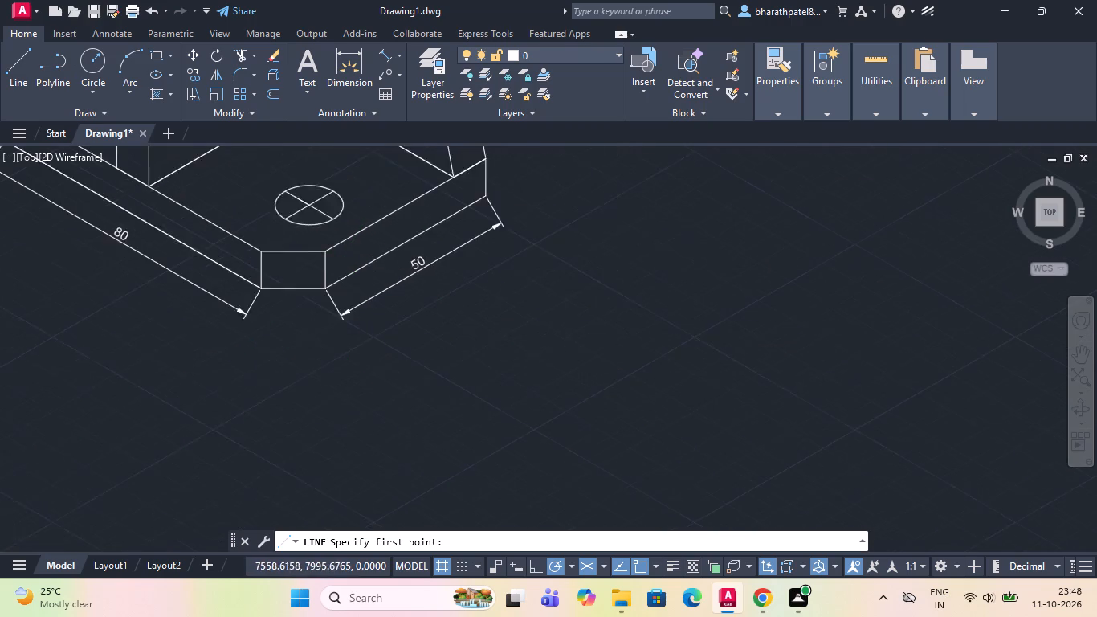
{"action": "left_click", "coordinate": [21, 60]}
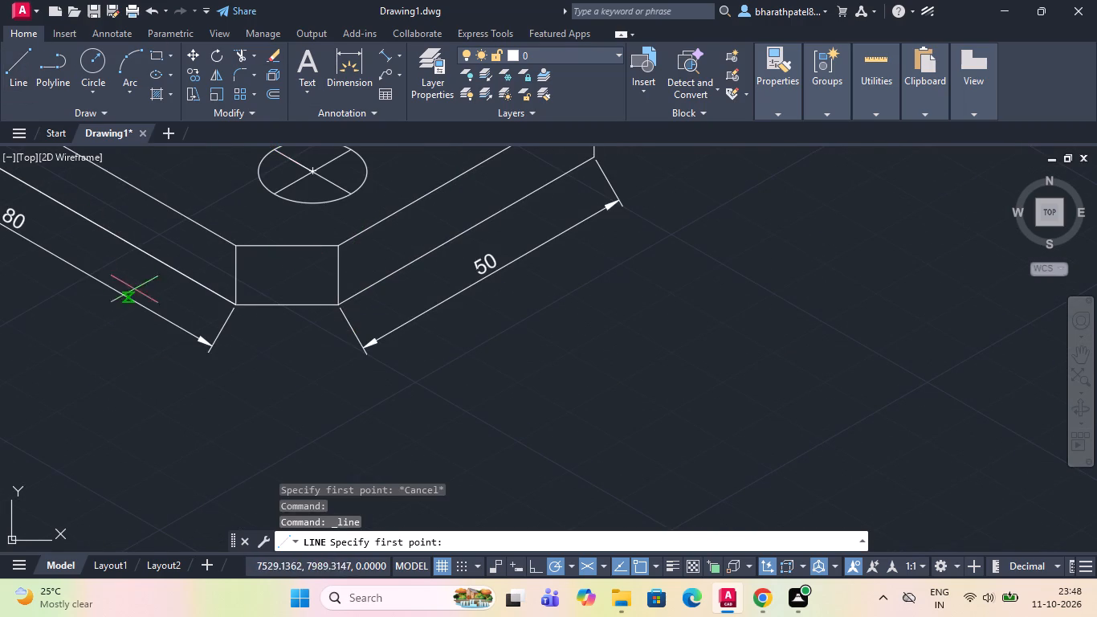
{"action": "scroll", "coordinate": [232, 300], "scroll_direction": "up", "scroll_amount": 3}
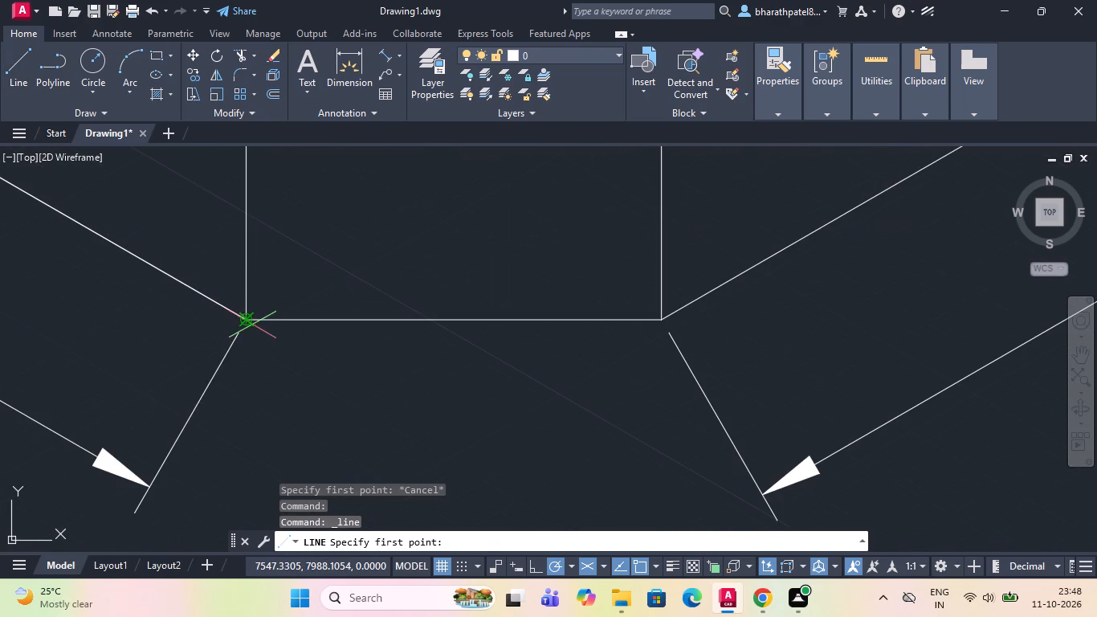
{"action": "left_click", "coordinate": [247, 314]}
{"action": "scroll", "coordinate": [245, 317], "scroll_direction": "down", "scroll_amount": 3}
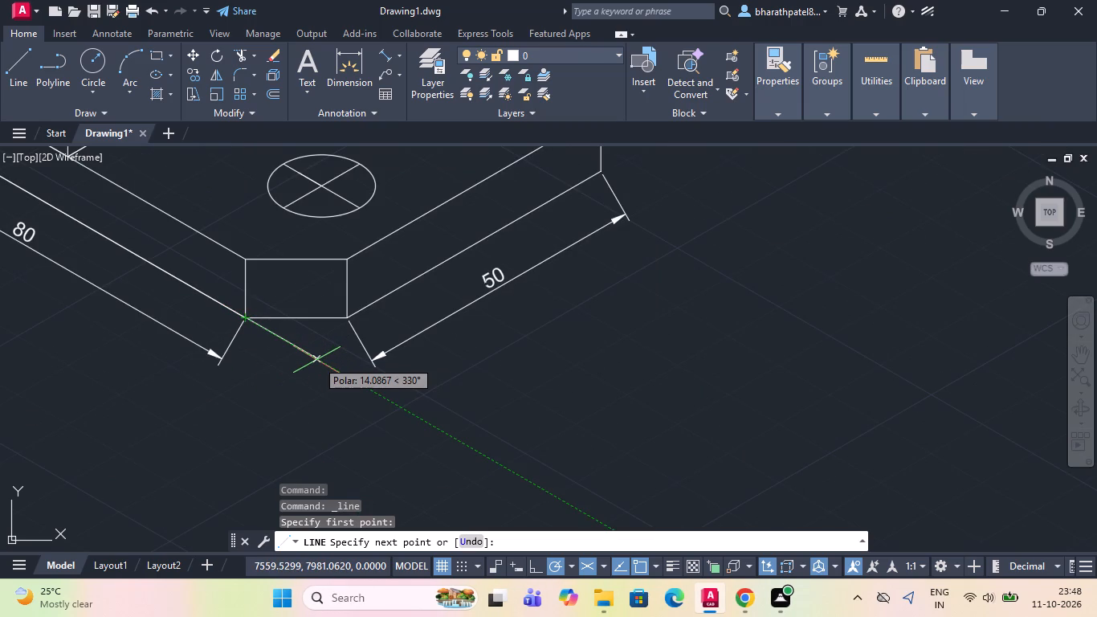
{"action": "key", "text": "1"}
{"action": "key", "text": "0"}
{"action": "key", "text": "Return"}
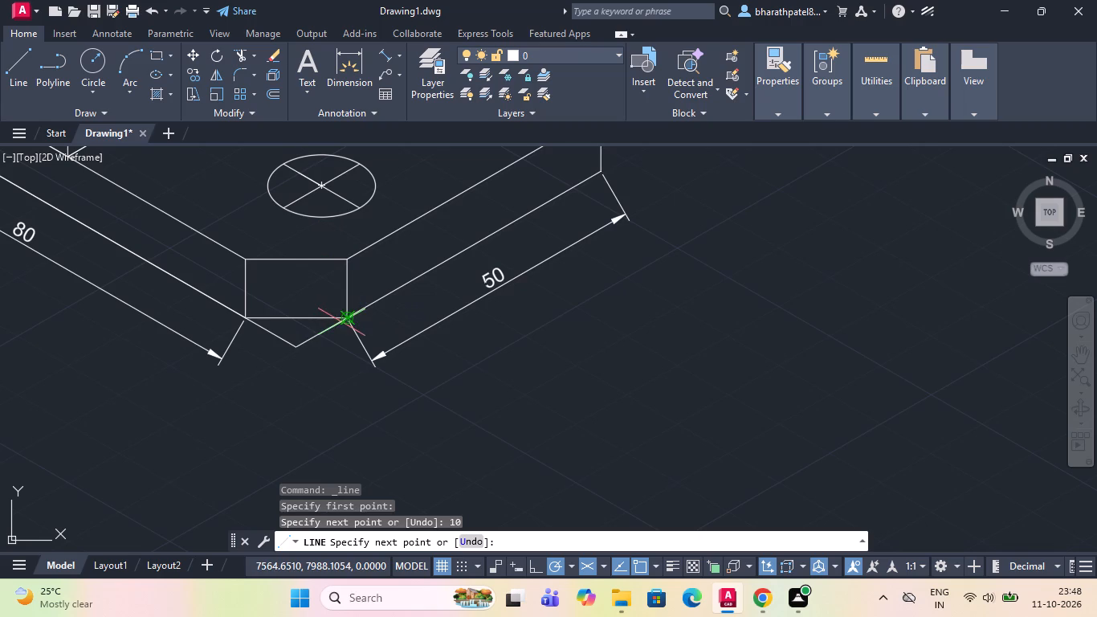
{"action": "type", "text": "10"}
{"action": "key", "text": "Return"}
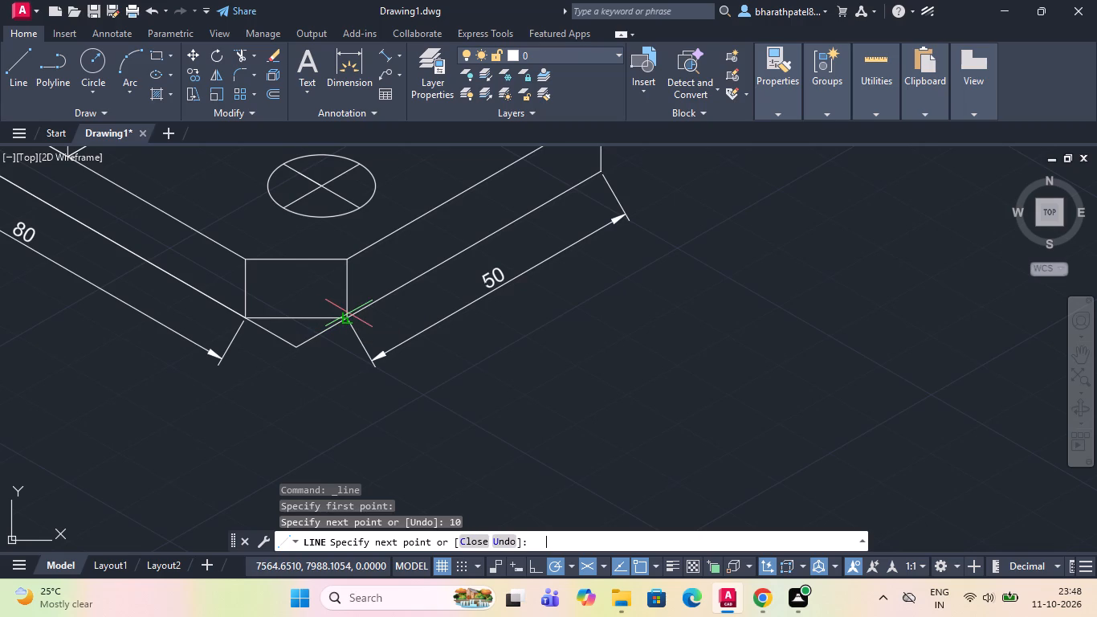
{"action": "key", "text": "Escape"}
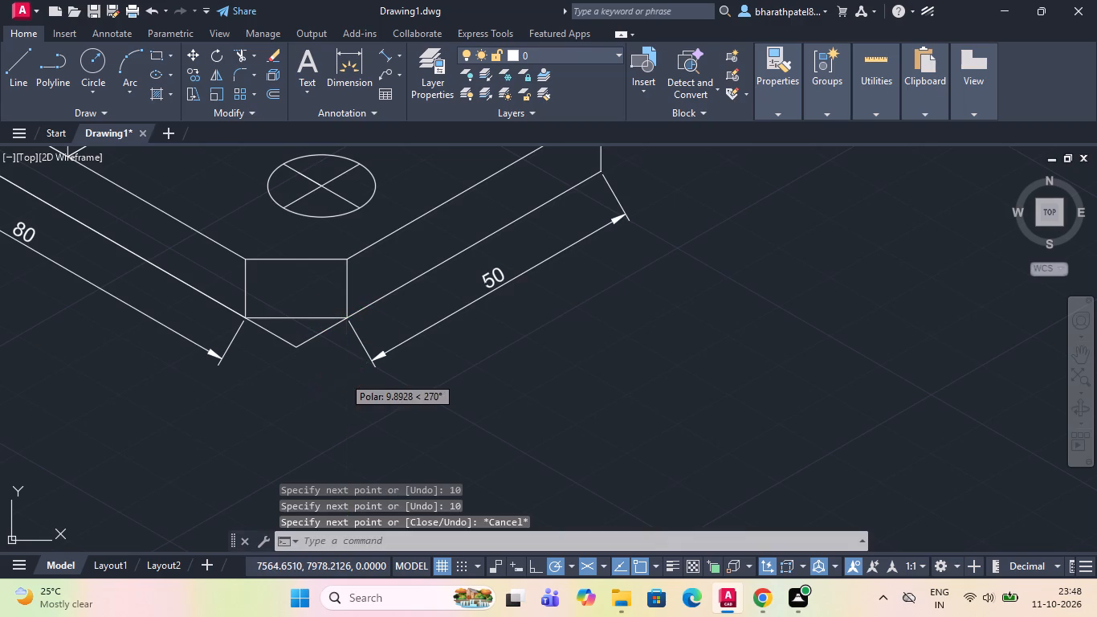
Add an aligned dimension to the corner line at 330°, placed in line with the long front edge's dimension.
{"action": "left_click", "coordinate": [388, 54]}
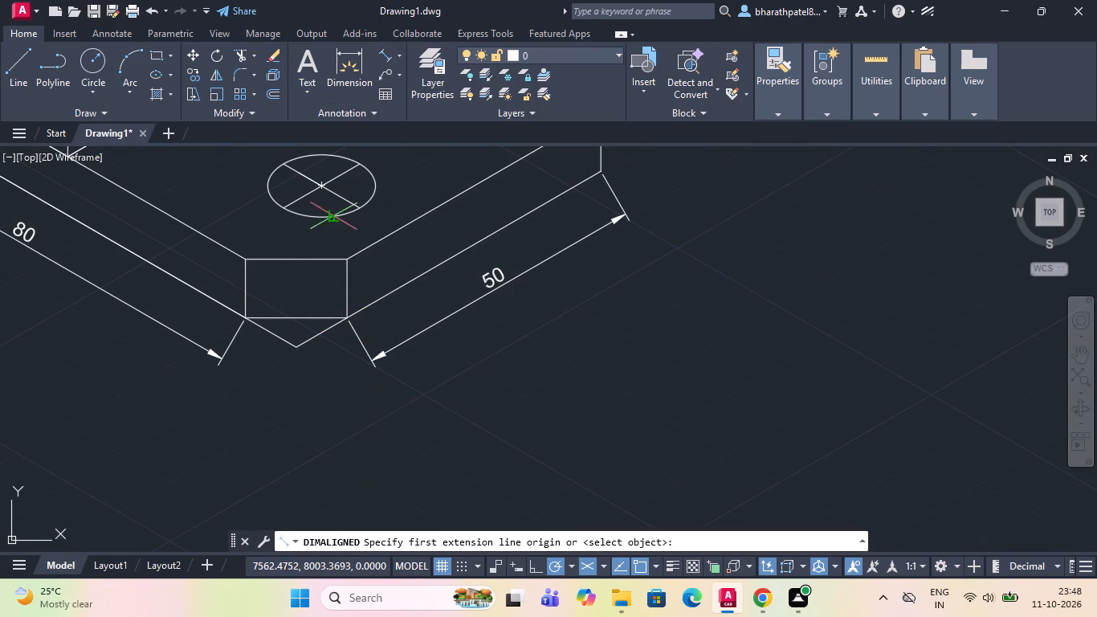
{"action": "scroll", "coordinate": [289, 362], "scroll_direction": "up", "scroll_amount": 3}
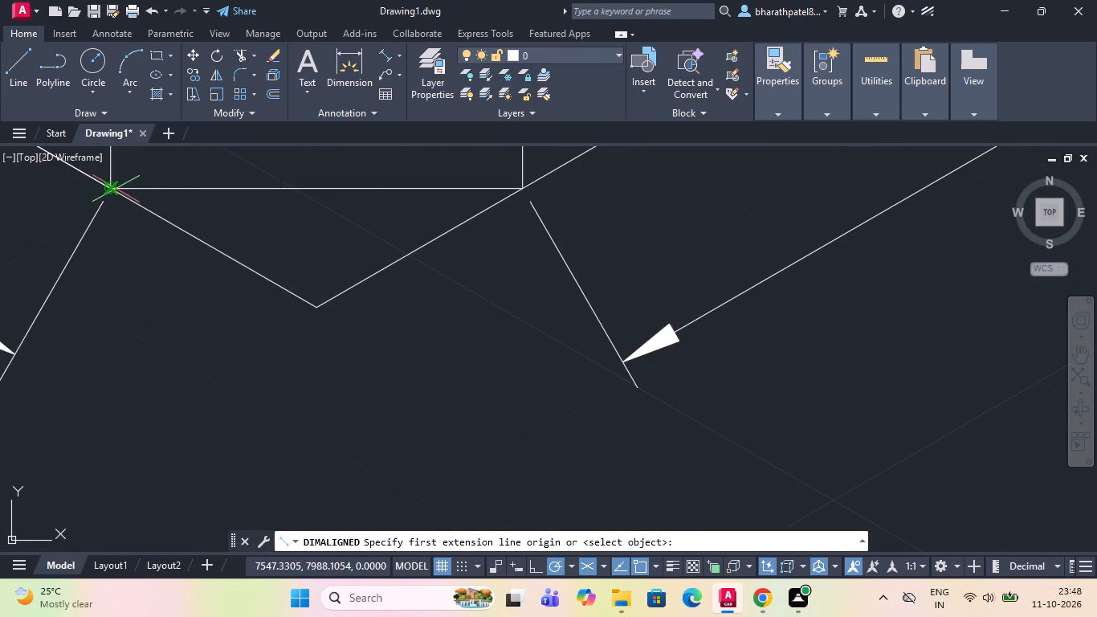
{"action": "left_click_drag", "start_coordinate": [112, 186], "coordinate": [120, 193]}
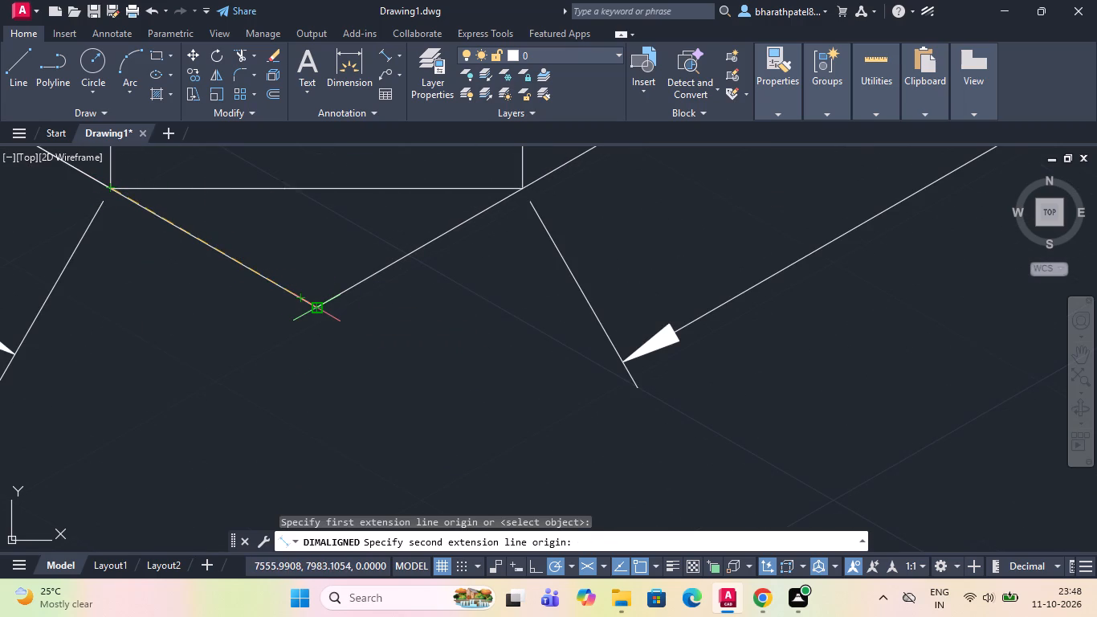
{"action": "left_click", "coordinate": [315, 305]}
{"action": "scroll", "coordinate": [315, 304], "scroll_direction": "down", "scroll_amount": 3}
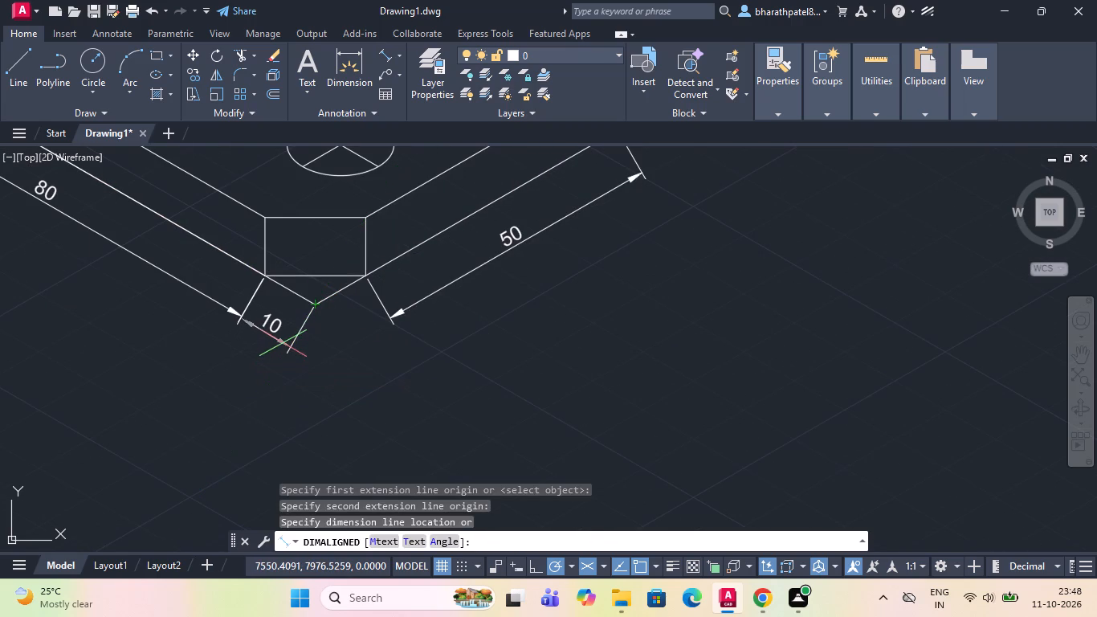
{"action": "left_click", "coordinate": [283, 343]}
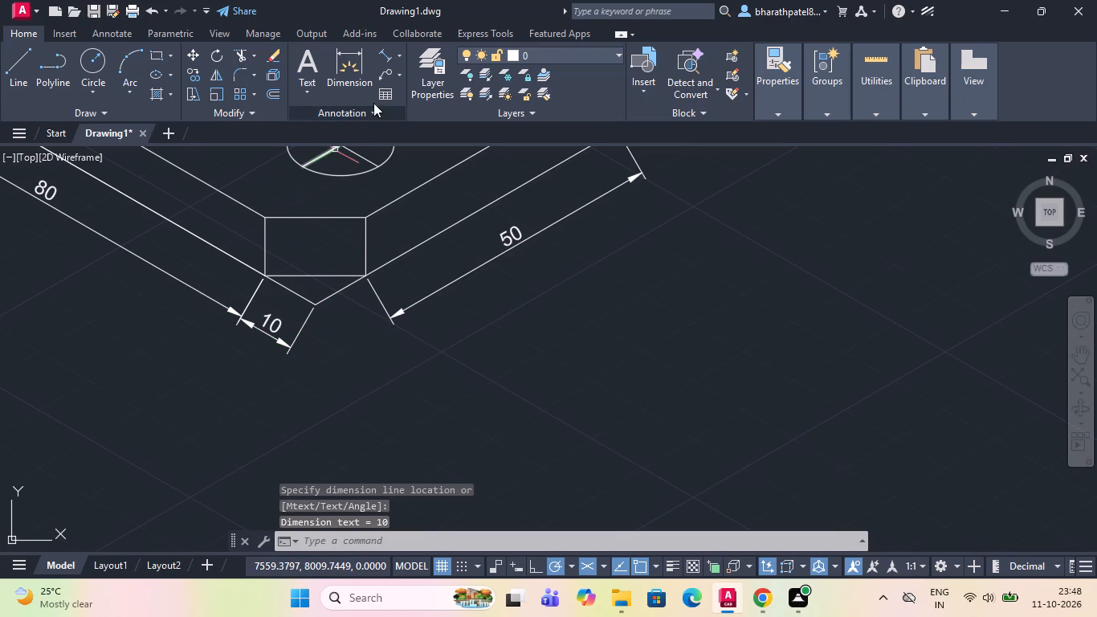
Add an aligned dimension to the chamfer's other 10-unit corner line, placed in line with the right-hand bottom edge's dimension.
{"action": "left_click", "coordinate": [387, 54]}
{"action": "scroll", "coordinate": [338, 294], "scroll_direction": "up", "scroll_amount": 2}
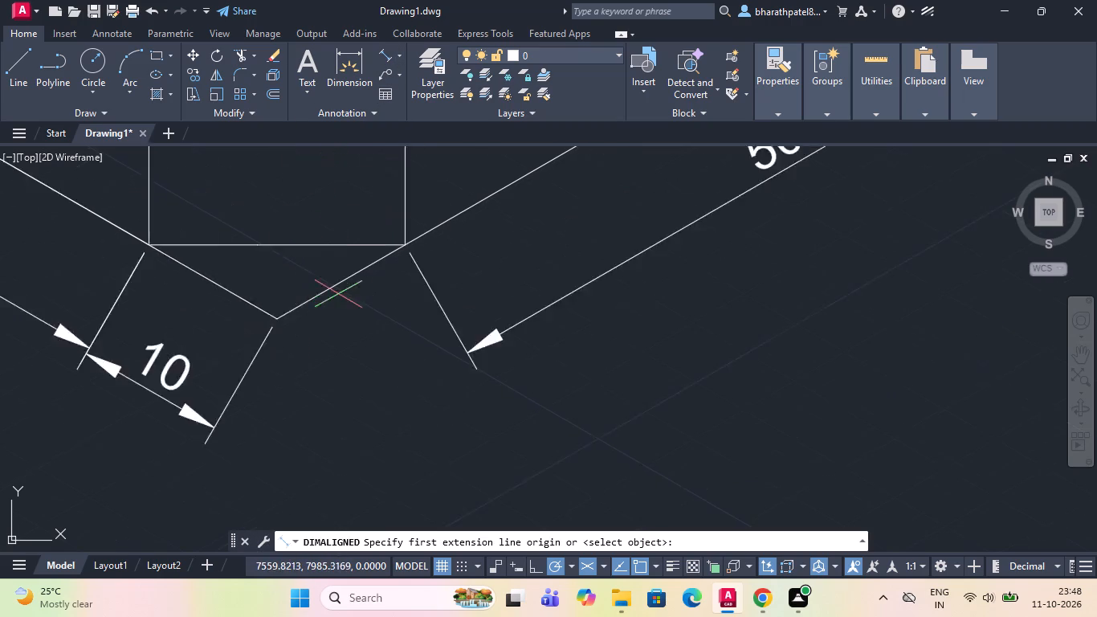
{"action": "scroll", "coordinate": [338, 294], "scroll_direction": "up", "scroll_amount": 1}
{"action": "left_click_drag", "start_coordinate": [236, 332], "coordinate": [249, 329]}
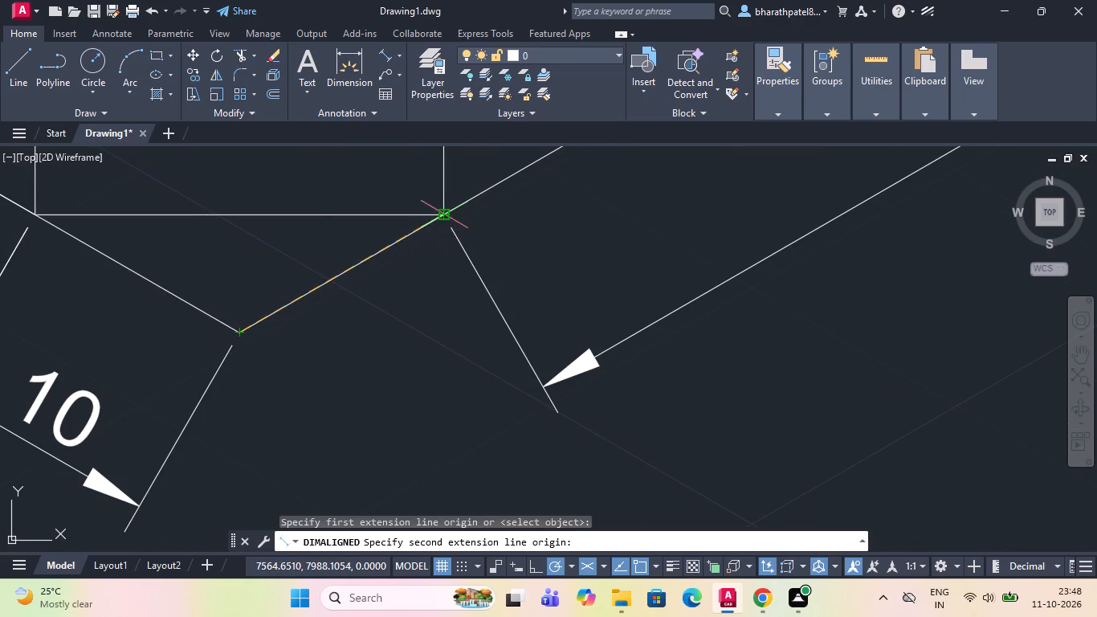
{"action": "left_click_drag", "start_coordinate": [446, 215], "coordinate": [446, 223]}
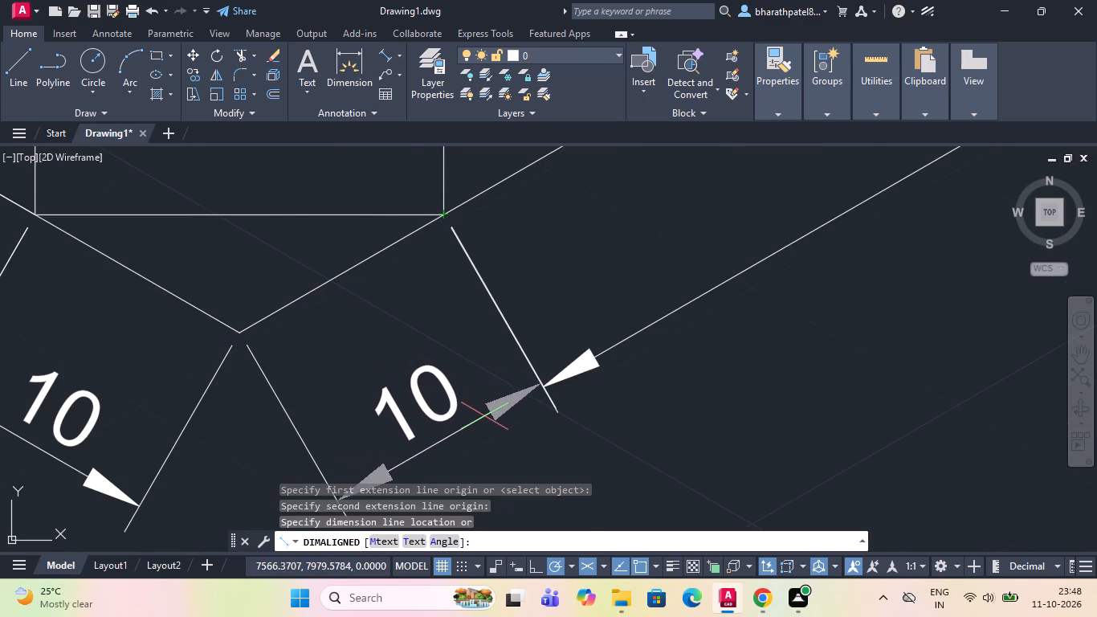
{"action": "left_click", "coordinate": [486, 421]}
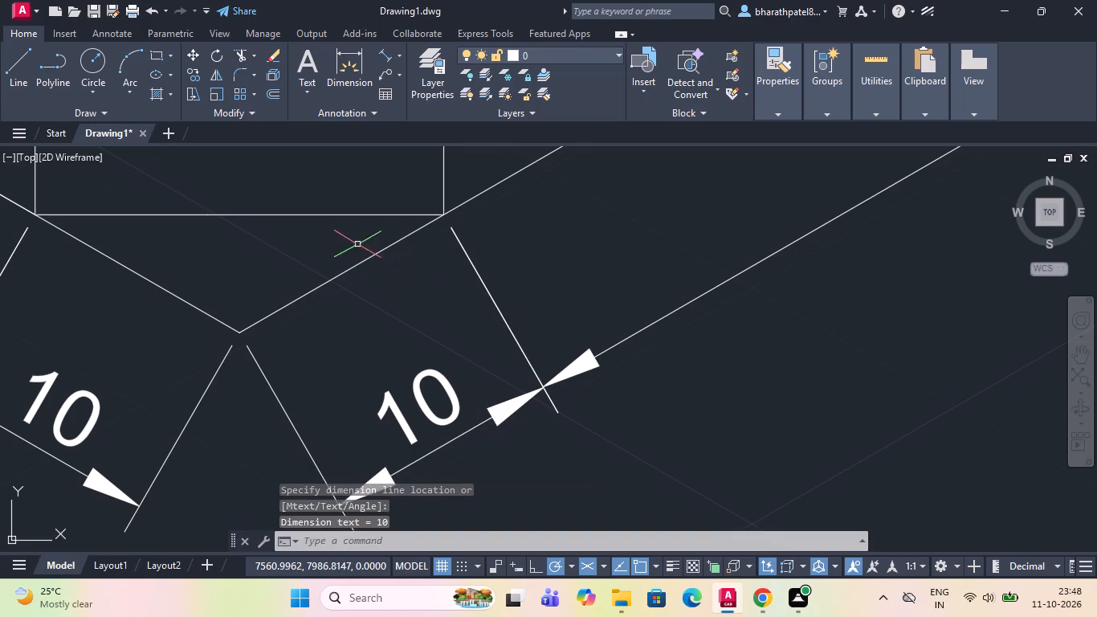
Delete the two construction lines that form the chamfer's missing corner, keeping their dimensions.
{"action": "left_click", "coordinate": [355, 264]}
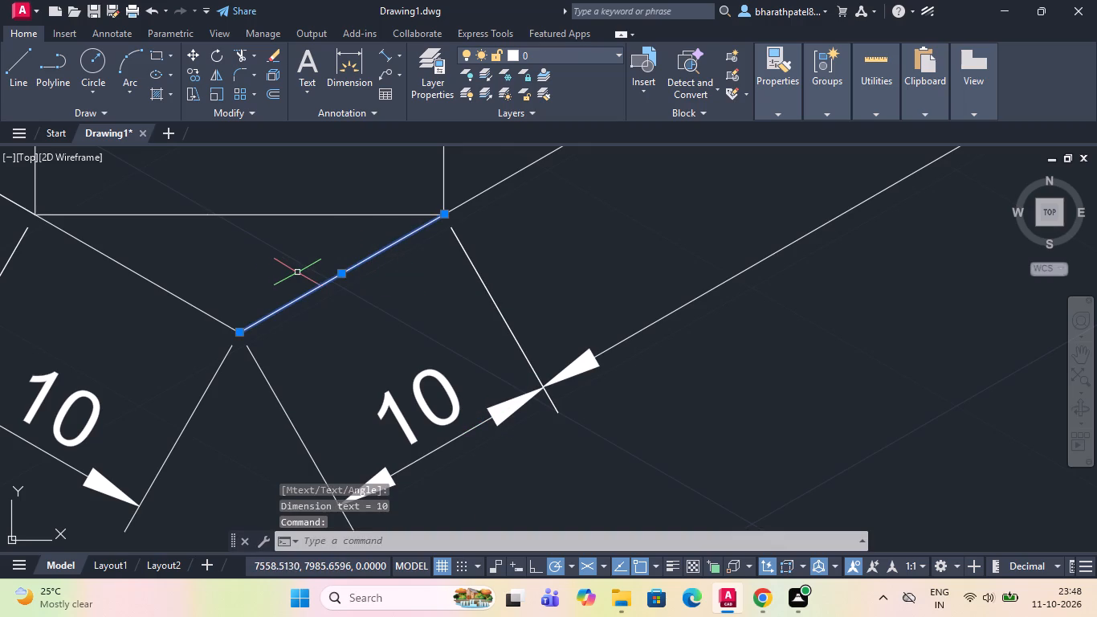
{"action": "left_click", "coordinate": [208, 313]}
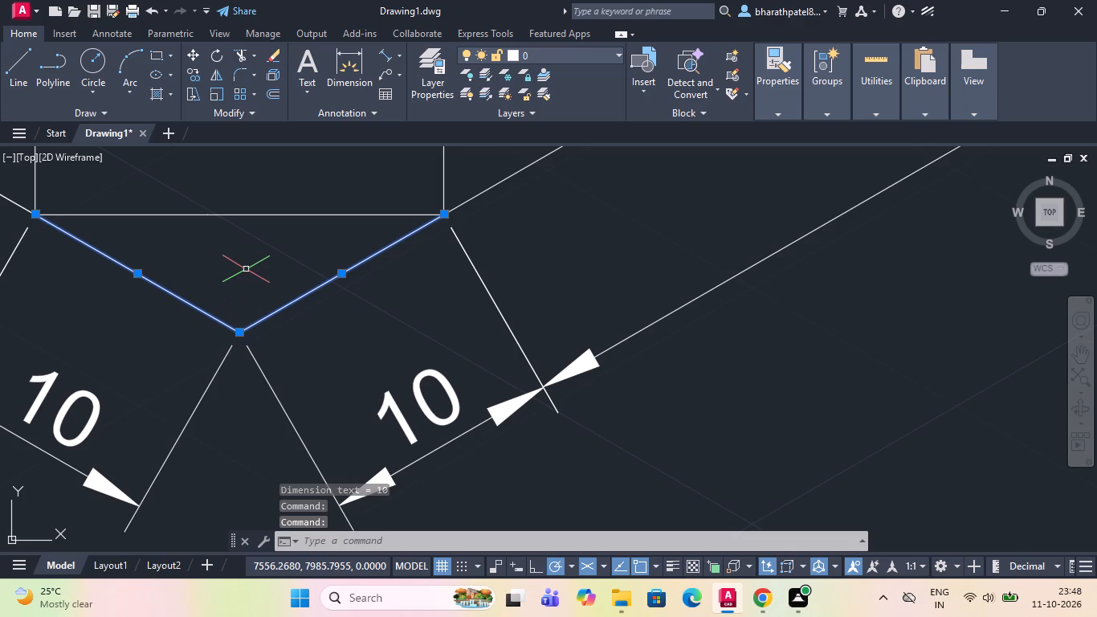
{"action": "key", "text": "Delete"}
Add an aligned dimension to the upper vertical edge segment at the base plate's left corner, placed outside the plate.
{"action": "scroll", "coordinate": [240, 264], "scroll_direction": "down", "scroll_amount": 2}
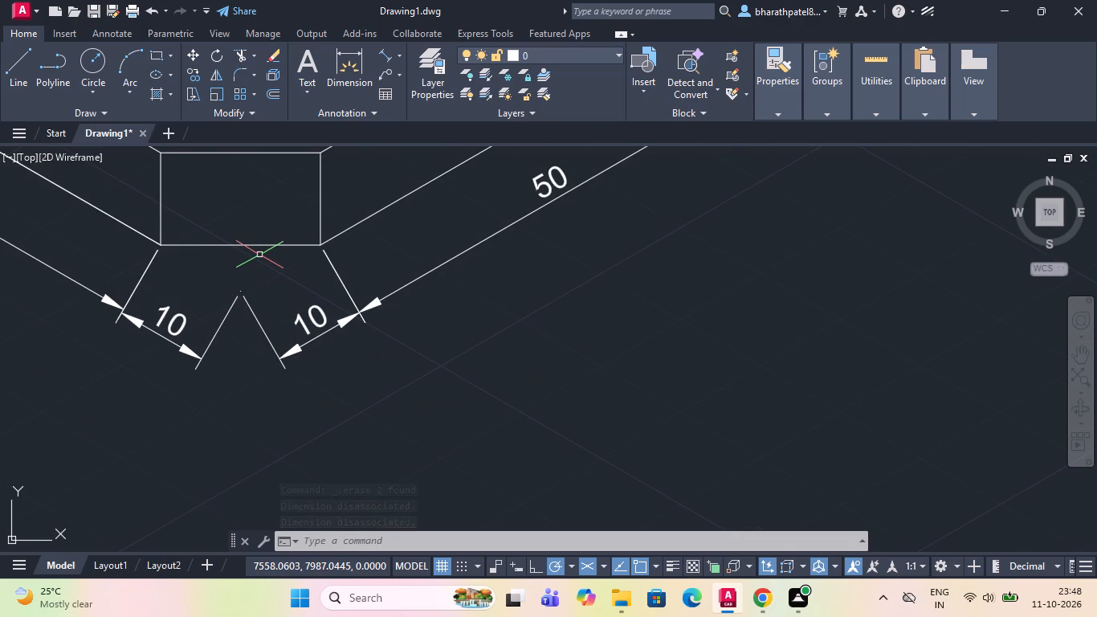
{"action": "scroll", "coordinate": [259, 255], "scroll_direction": "down", "scroll_amount": 4}
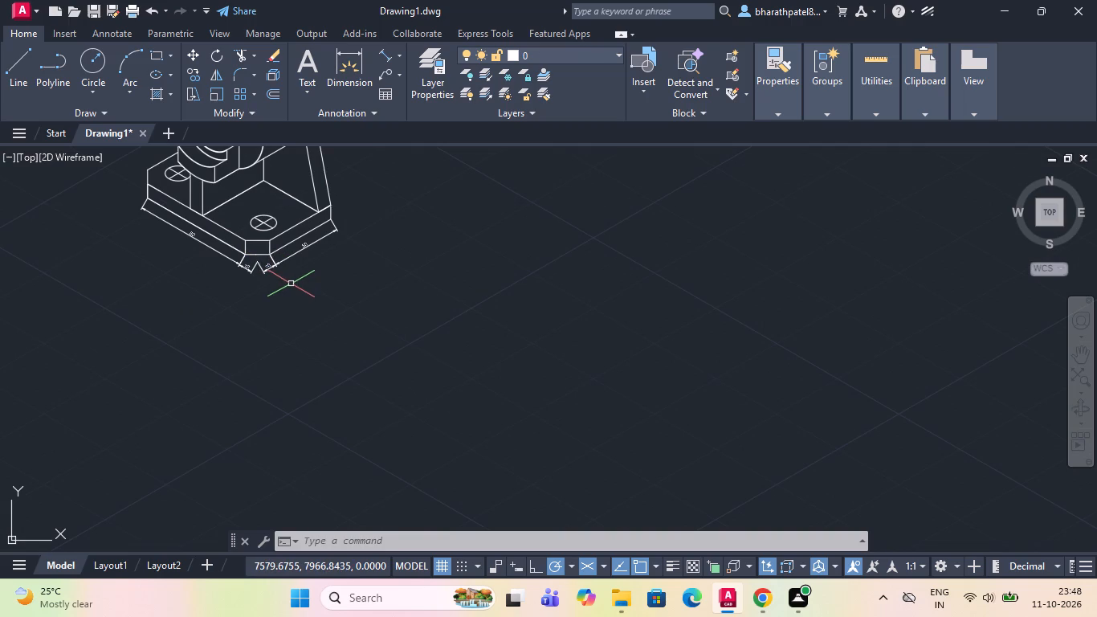
{"action": "scroll", "coordinate": [295, 187], "scroll_direction": "up", "scroll_amount": 2}
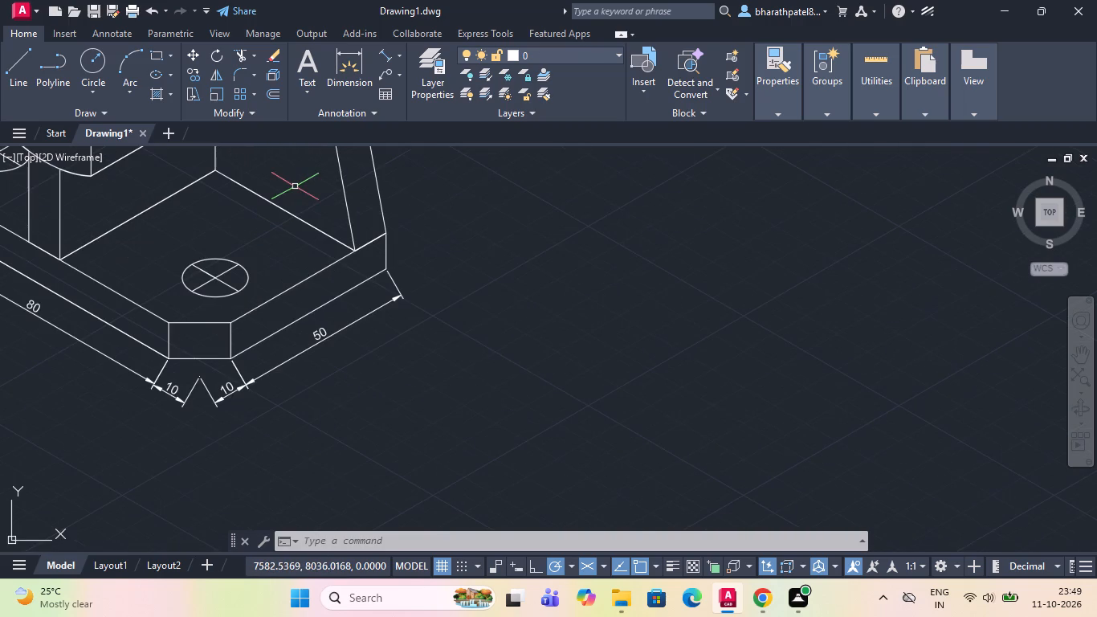
{"action": "scroll", "coordinate": [314, 281], "scroll_direction": "down", "scroll_amount": 2}
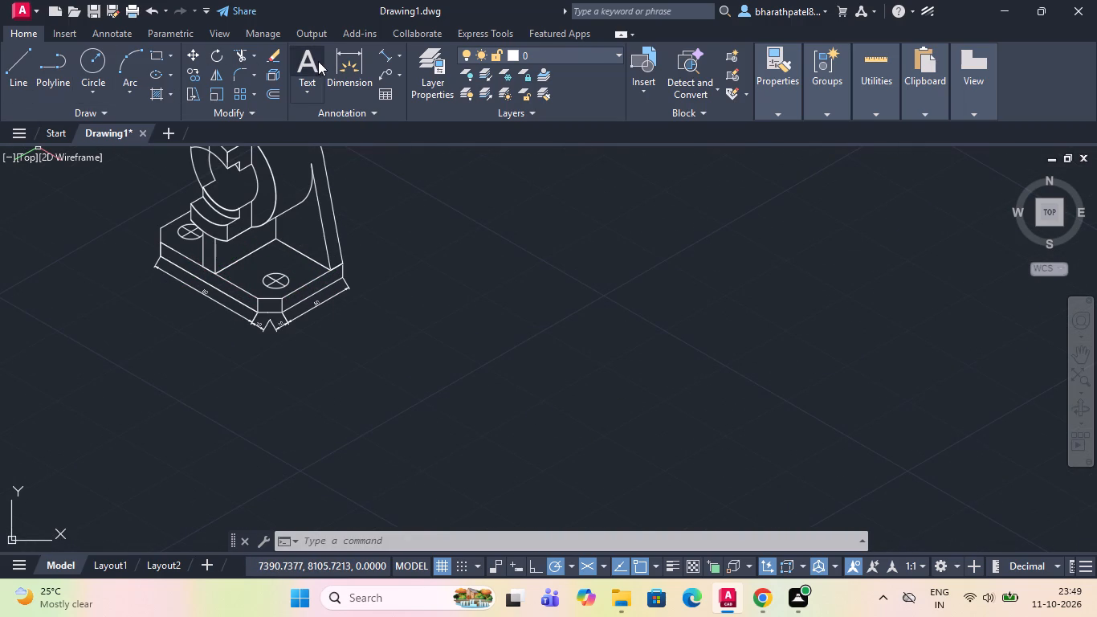
{"action": "left_click", "coordinate": [376, 53]}
{"action": "scroll", "coordinate": [251, 303], "scroll_direction": "down", "scroll_amount": 1}
{"action": "scroll", "coordinate": [206, 263], "scroll_direction": "up", "scroll_amount": 1}
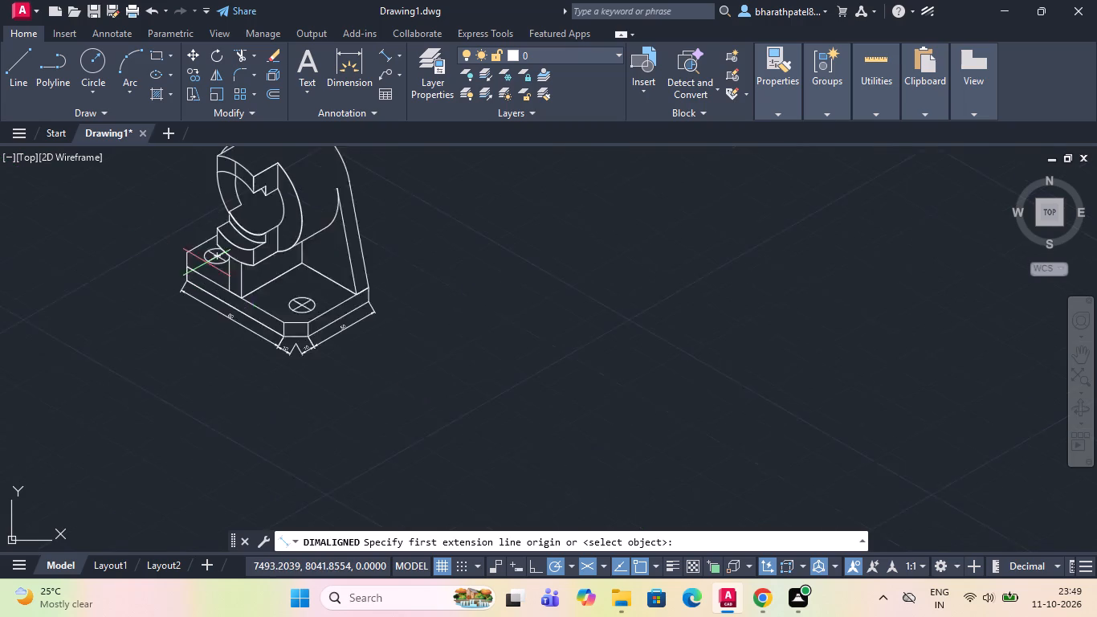
{"action": "scroll", "coordinate": [206, 263], "scroll_direction": "up", "scroll_amount": 2}
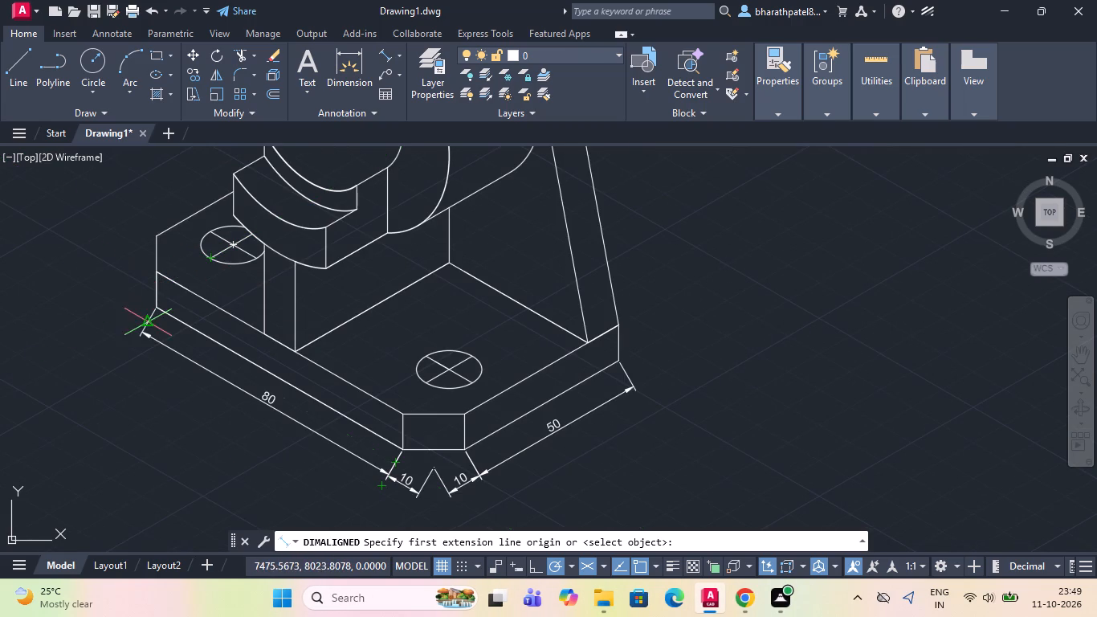
{"action": "left_click", "coordinate": [157, 274]}
{"action": "scroll", "coordinate": [159, 237], "scroll_direction": "up", "scroll_amount": 4}
{"action": "left_click", "coordinate": [142, 229]}
{"action": "scroll", "coordinate": [142, 229], "scroll_direction": "down", "scroll_amount": 3}
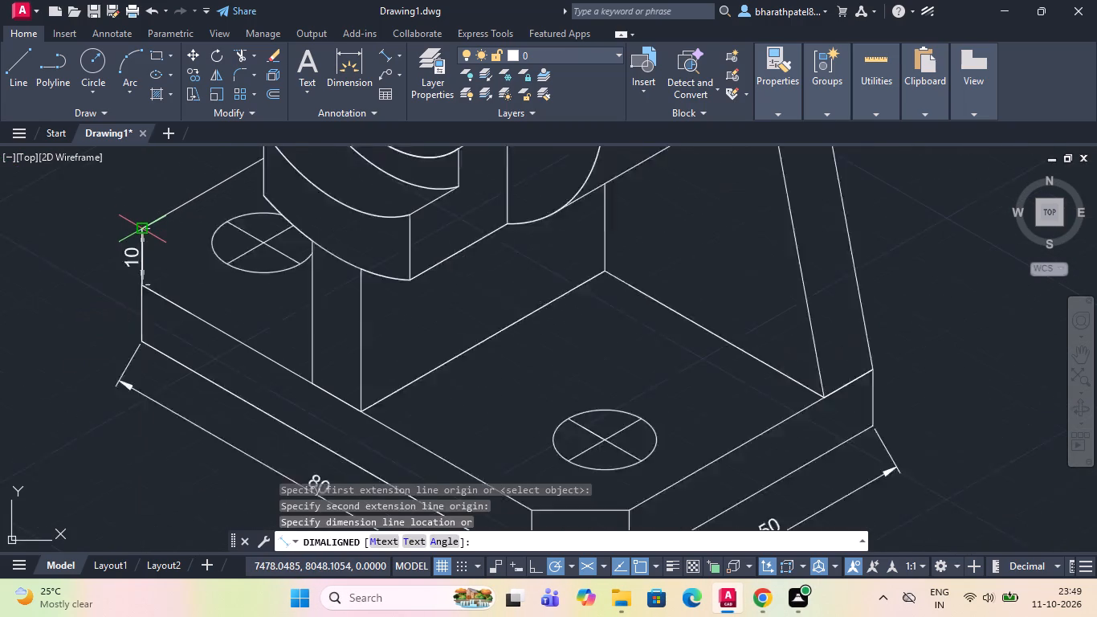
{"action": "scroll", "coordinate": [142, 229], "scroll_direction": "down", "scroll_amount": 1}
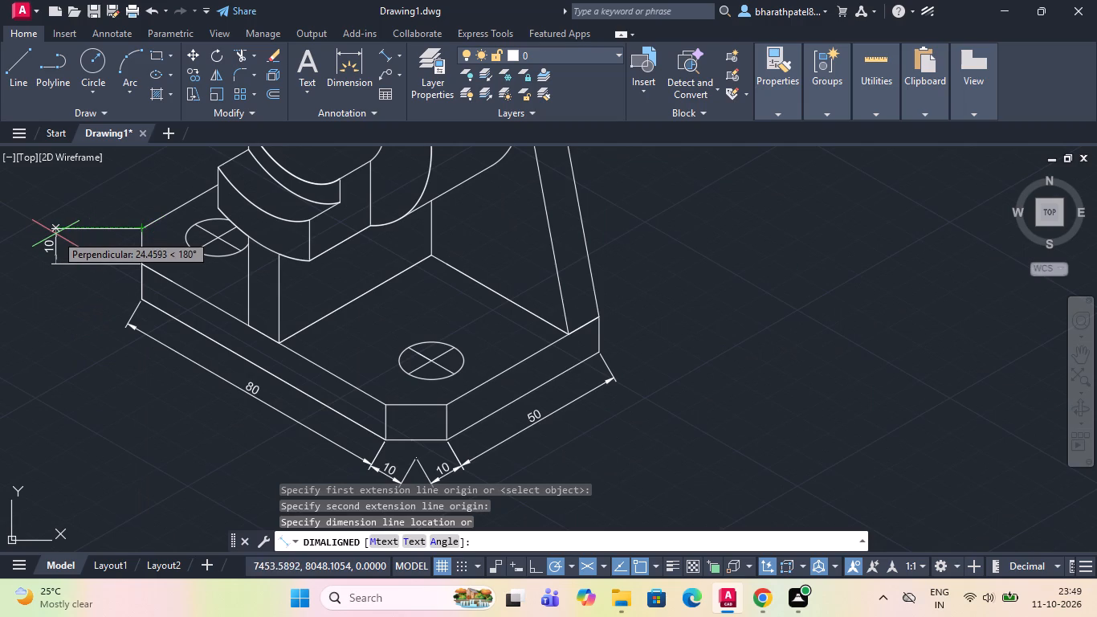
{"action": "scroll", "coordinate": [54, 262], "scroll_direction": "down", "scroll_amount": 1}
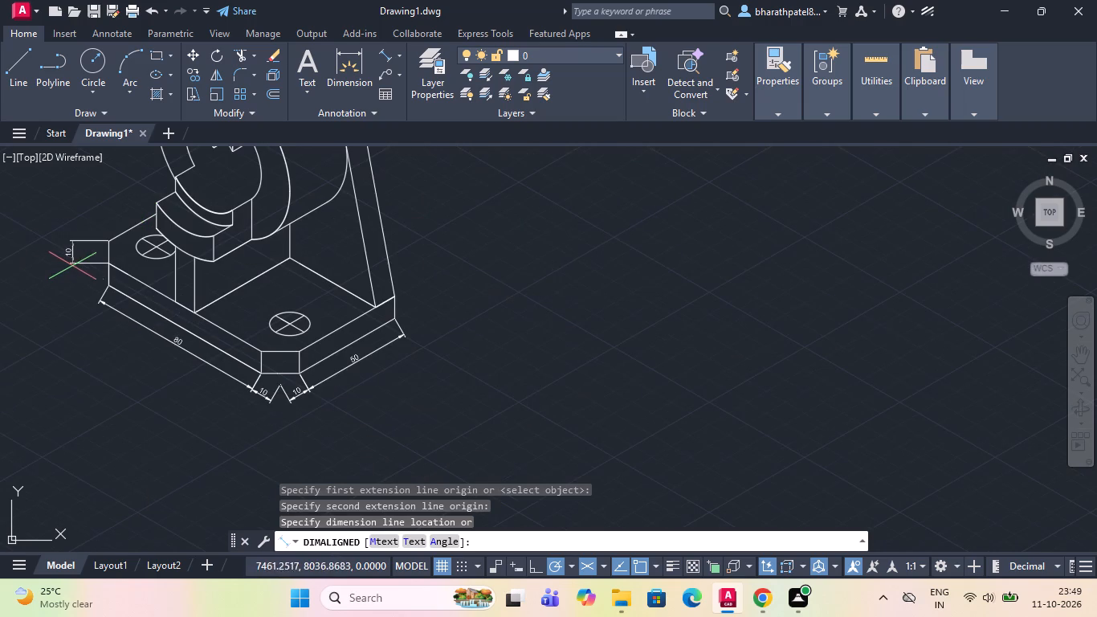
{"action": "left_click", "coordinate": [73, 268]}
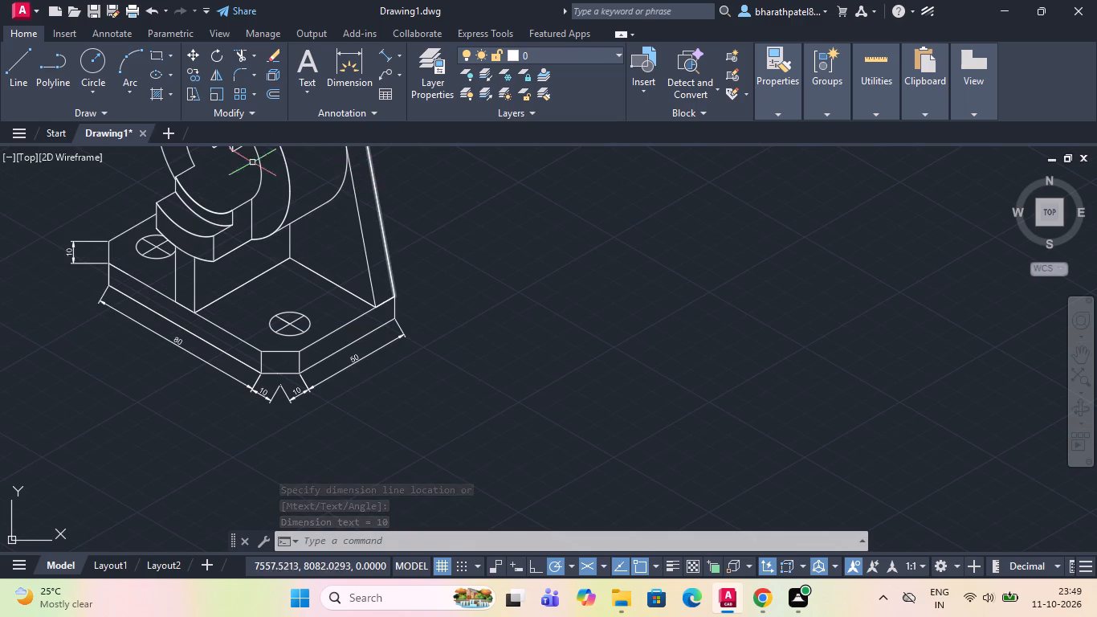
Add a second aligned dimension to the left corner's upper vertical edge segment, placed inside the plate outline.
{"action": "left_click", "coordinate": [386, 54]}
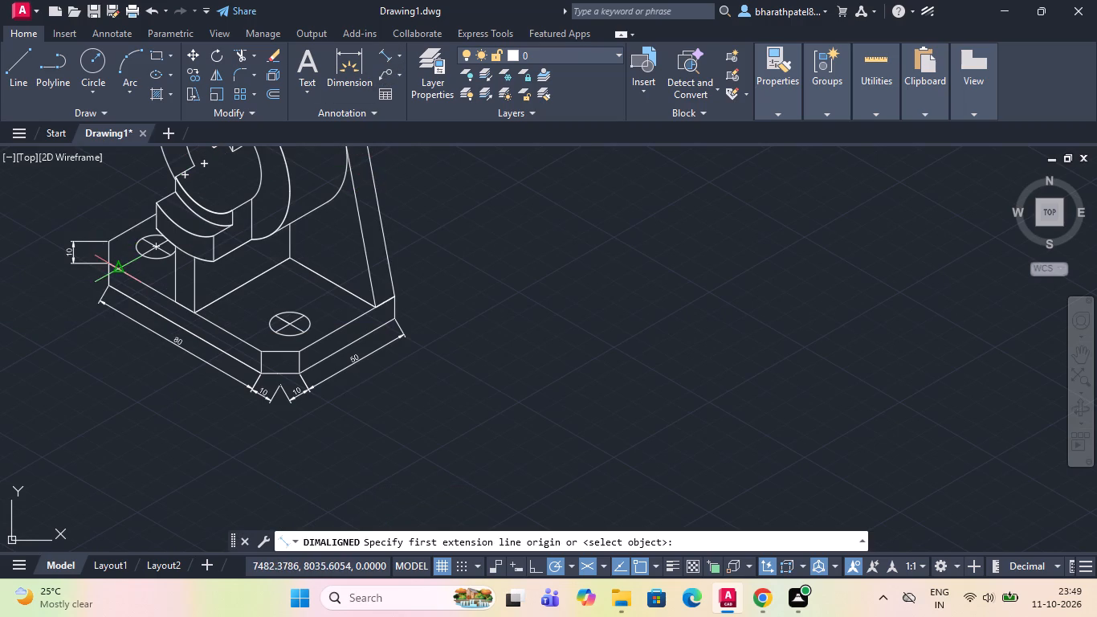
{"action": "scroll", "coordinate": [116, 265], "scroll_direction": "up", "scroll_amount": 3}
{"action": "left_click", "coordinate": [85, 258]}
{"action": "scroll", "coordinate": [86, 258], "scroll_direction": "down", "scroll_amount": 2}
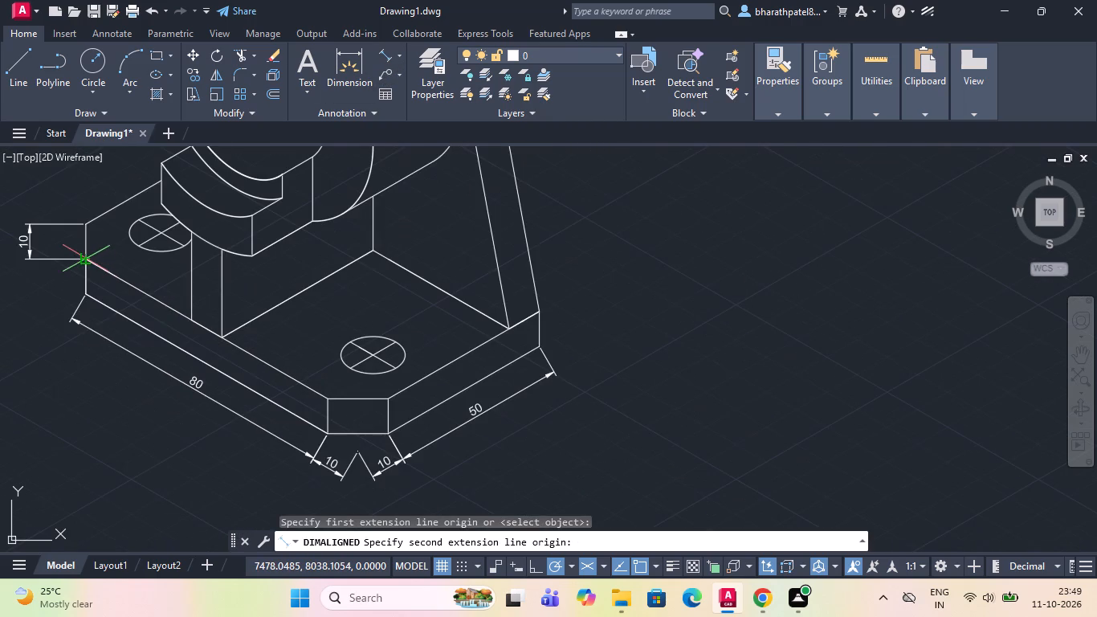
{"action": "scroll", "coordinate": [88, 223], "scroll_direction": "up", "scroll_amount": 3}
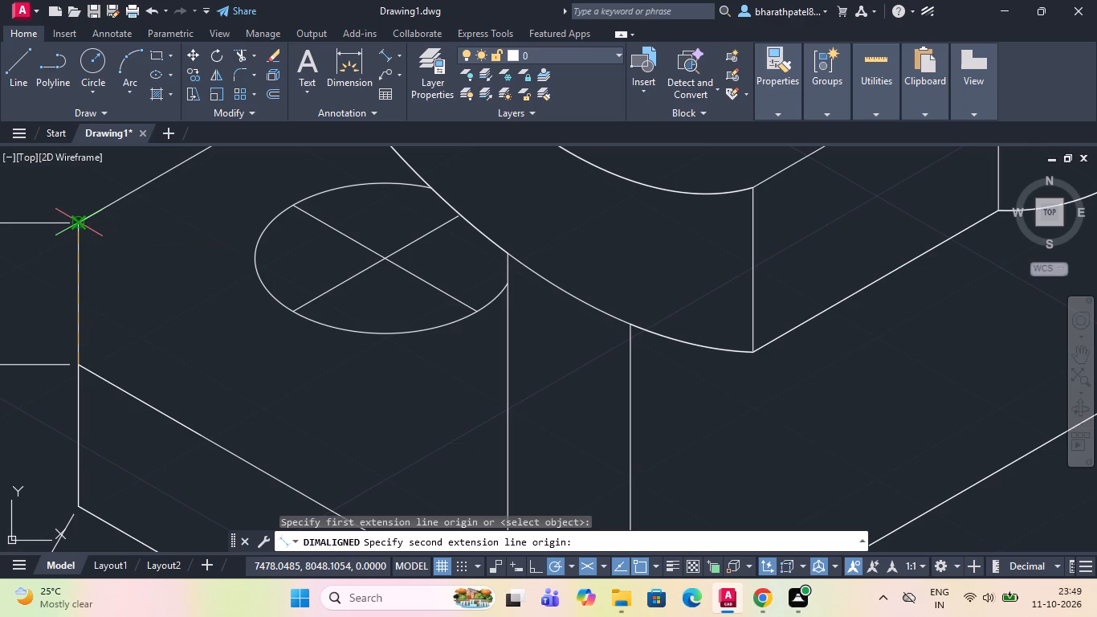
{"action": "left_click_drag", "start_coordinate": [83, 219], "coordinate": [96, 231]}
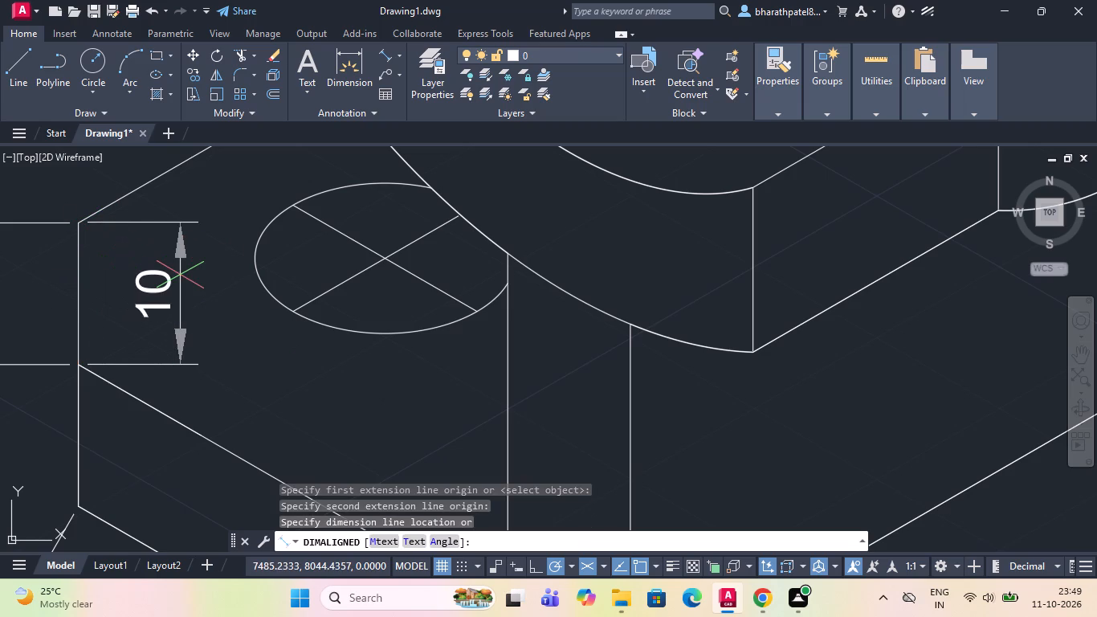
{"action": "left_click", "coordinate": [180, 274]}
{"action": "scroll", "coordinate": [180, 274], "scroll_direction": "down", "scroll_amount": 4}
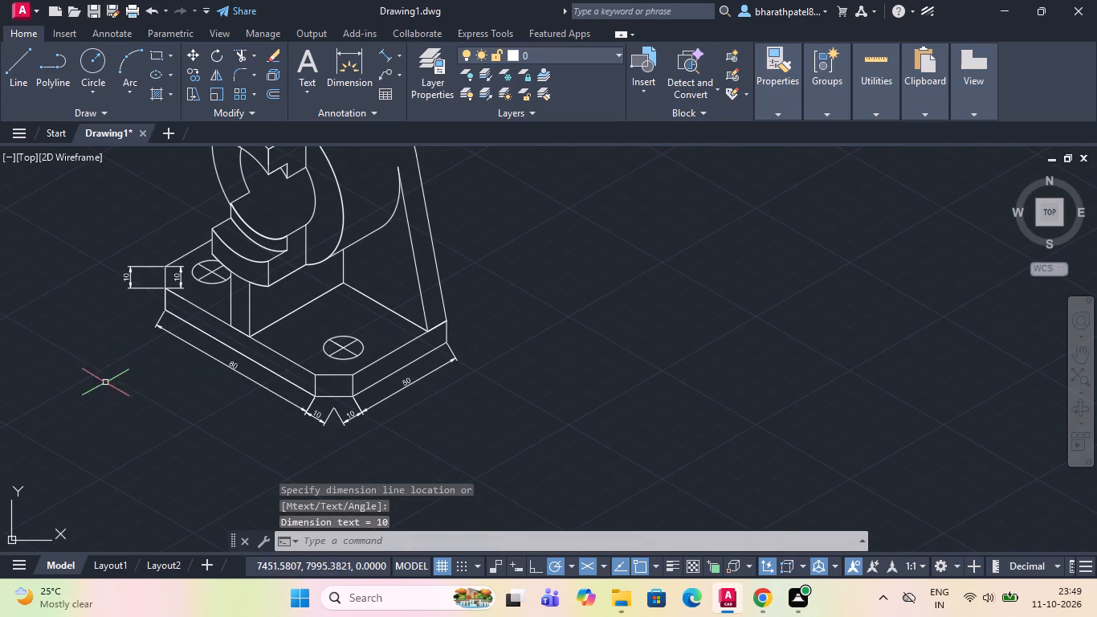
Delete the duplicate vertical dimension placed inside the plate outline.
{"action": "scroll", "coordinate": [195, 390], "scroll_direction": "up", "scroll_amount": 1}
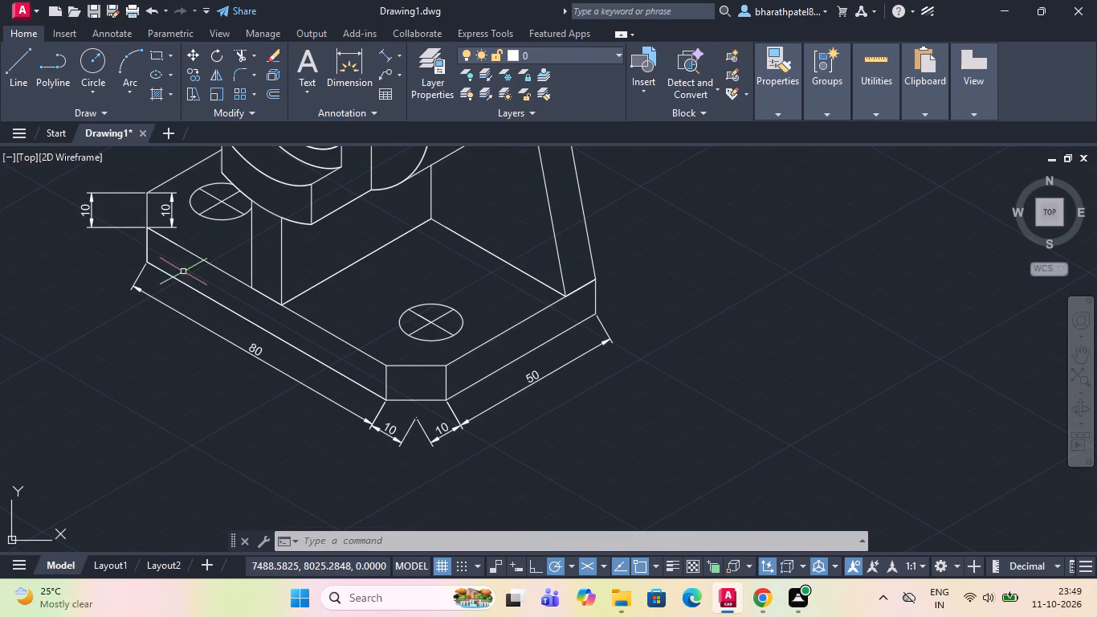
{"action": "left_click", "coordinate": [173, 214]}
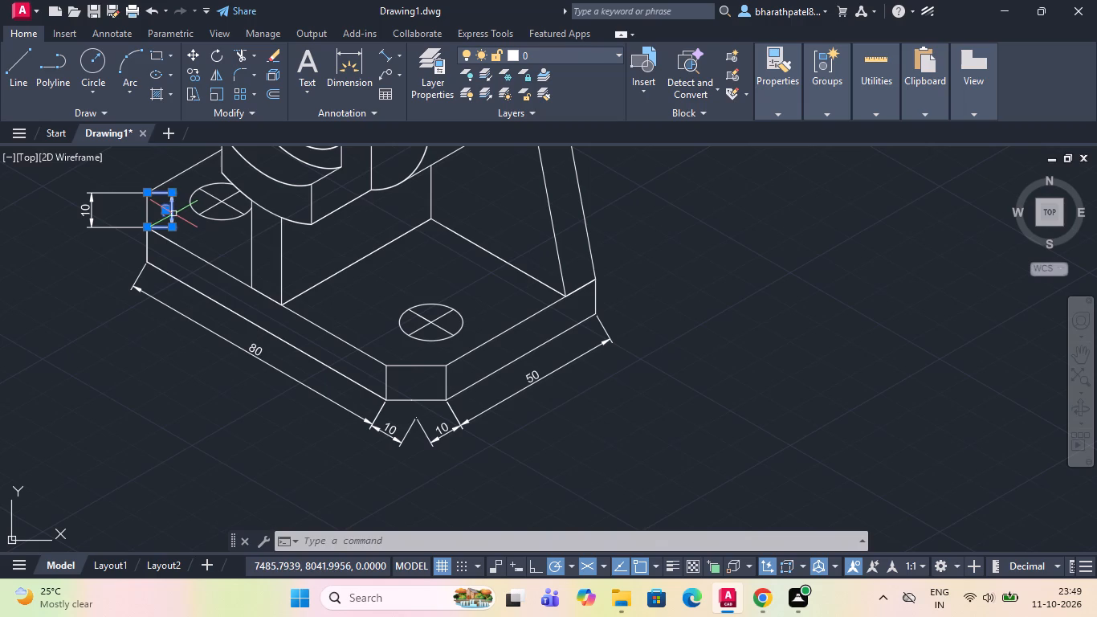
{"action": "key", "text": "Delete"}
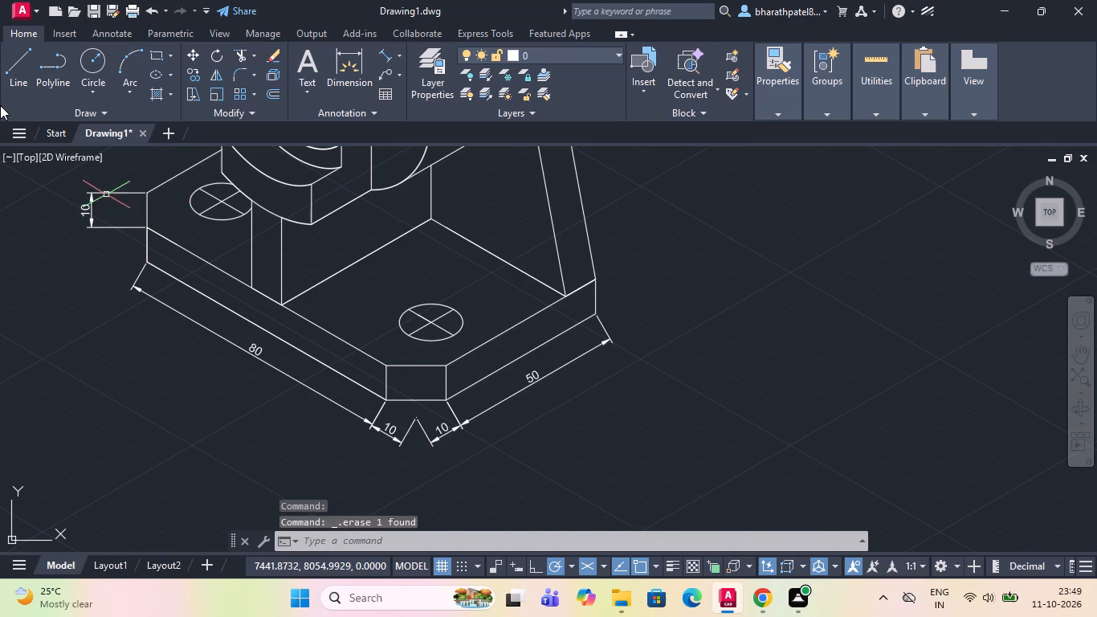
Draw a line about 12 units long at 330° from the top end of the left corner's vertical edge.
{"action": "left_click", "coordinate": [12, 67]}
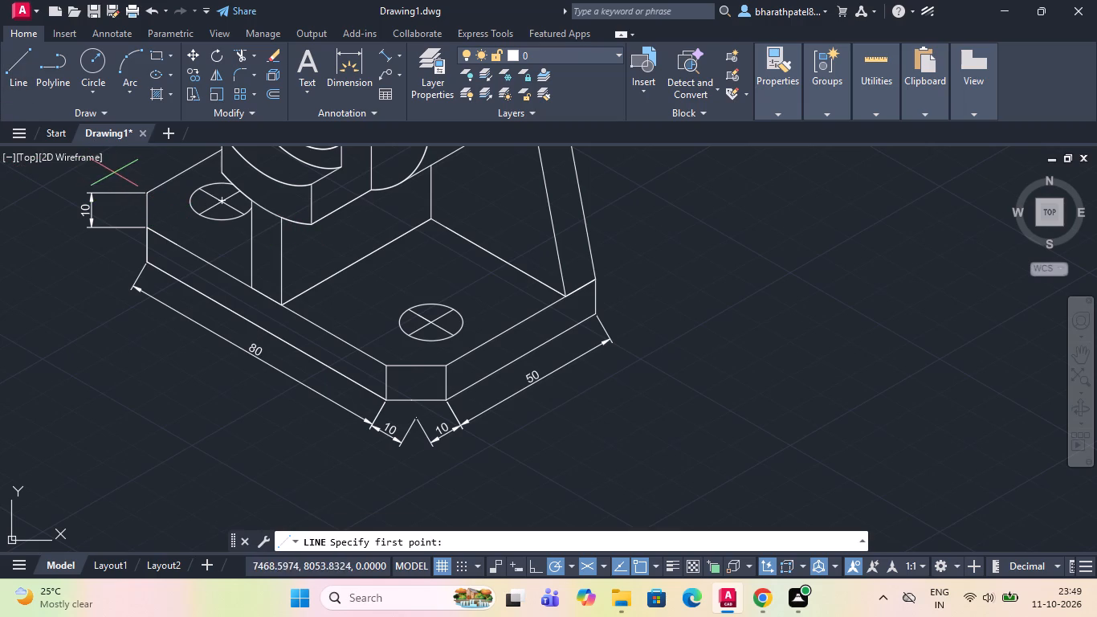
{"action": "left_click", "coordinate": [19, 61]}
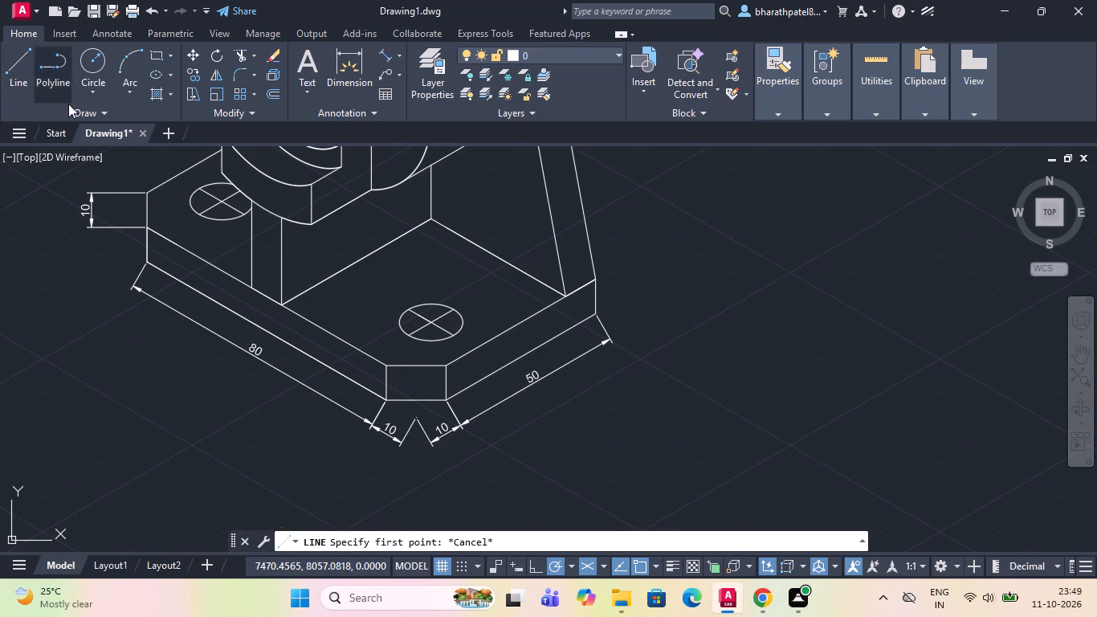
{"action": "left_click_drag", "start_coordinate": [149, 189], "coordinate": [158, 197]}
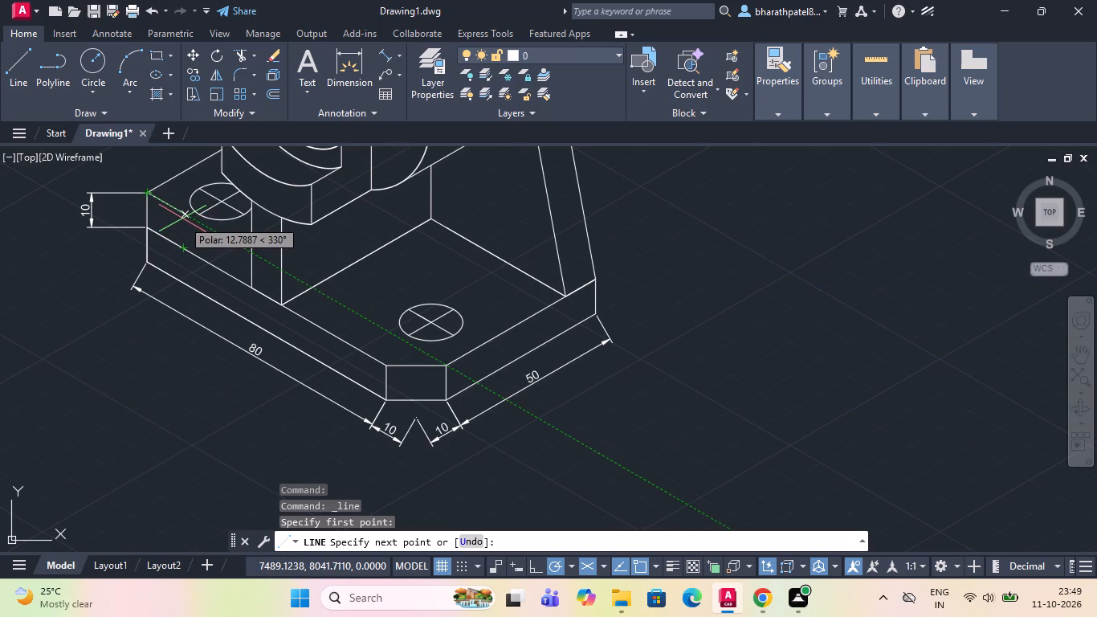
{"action": "left_click", "coordinate": [180, 216]}
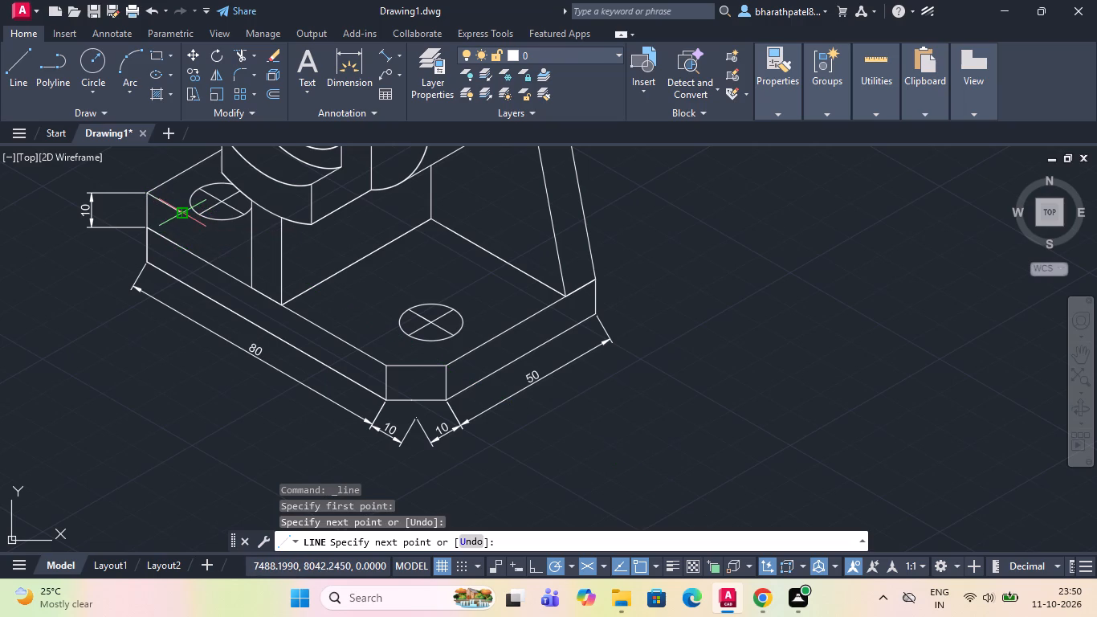
{"action": "key", "text": "Escape"}
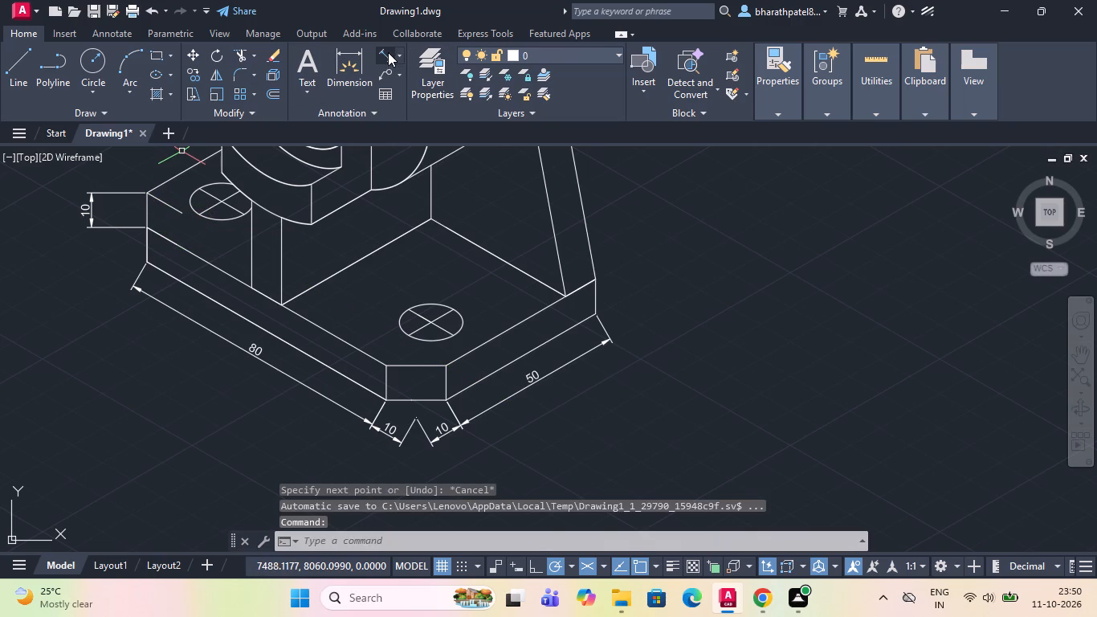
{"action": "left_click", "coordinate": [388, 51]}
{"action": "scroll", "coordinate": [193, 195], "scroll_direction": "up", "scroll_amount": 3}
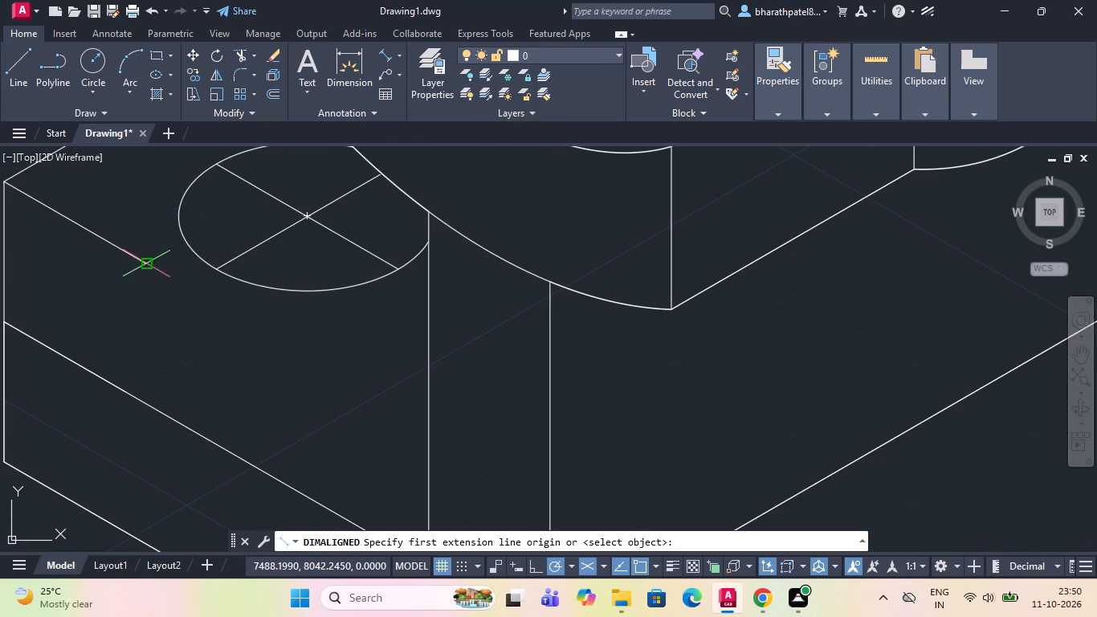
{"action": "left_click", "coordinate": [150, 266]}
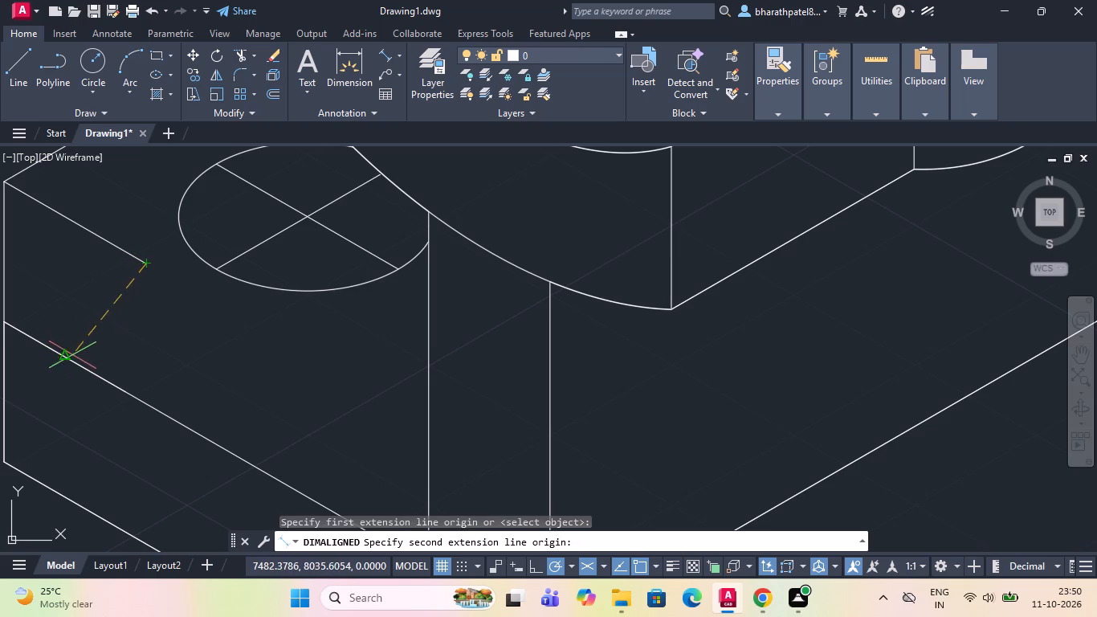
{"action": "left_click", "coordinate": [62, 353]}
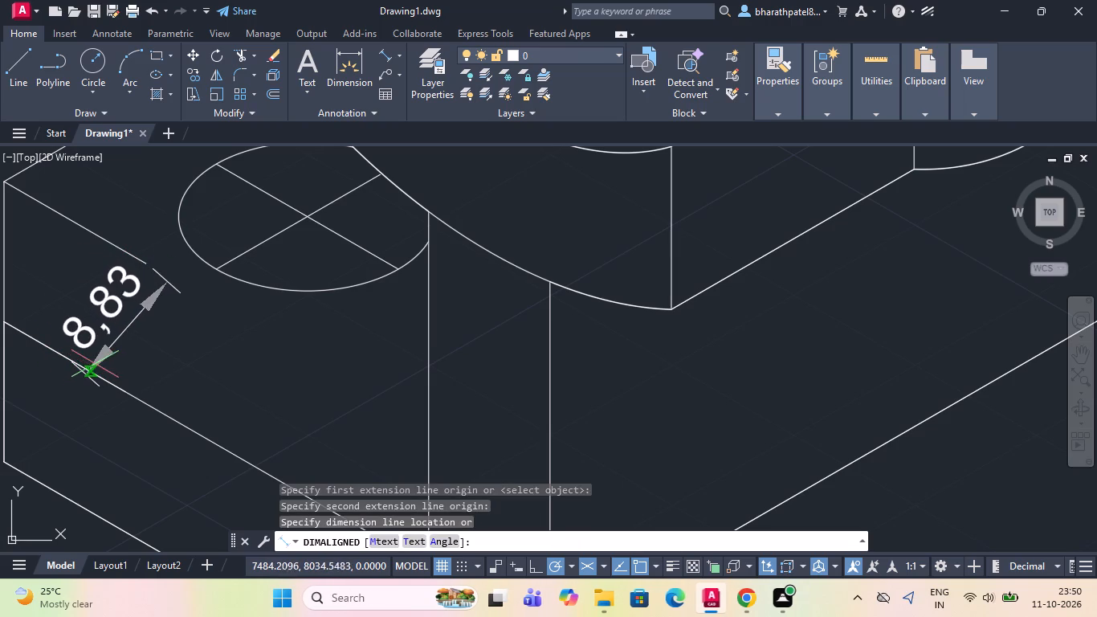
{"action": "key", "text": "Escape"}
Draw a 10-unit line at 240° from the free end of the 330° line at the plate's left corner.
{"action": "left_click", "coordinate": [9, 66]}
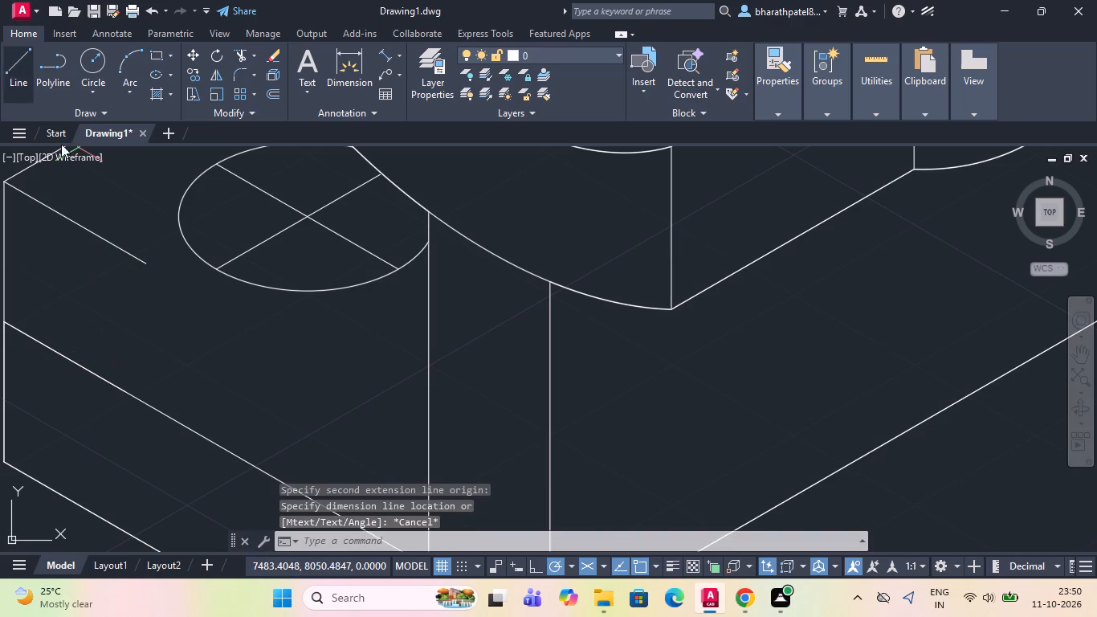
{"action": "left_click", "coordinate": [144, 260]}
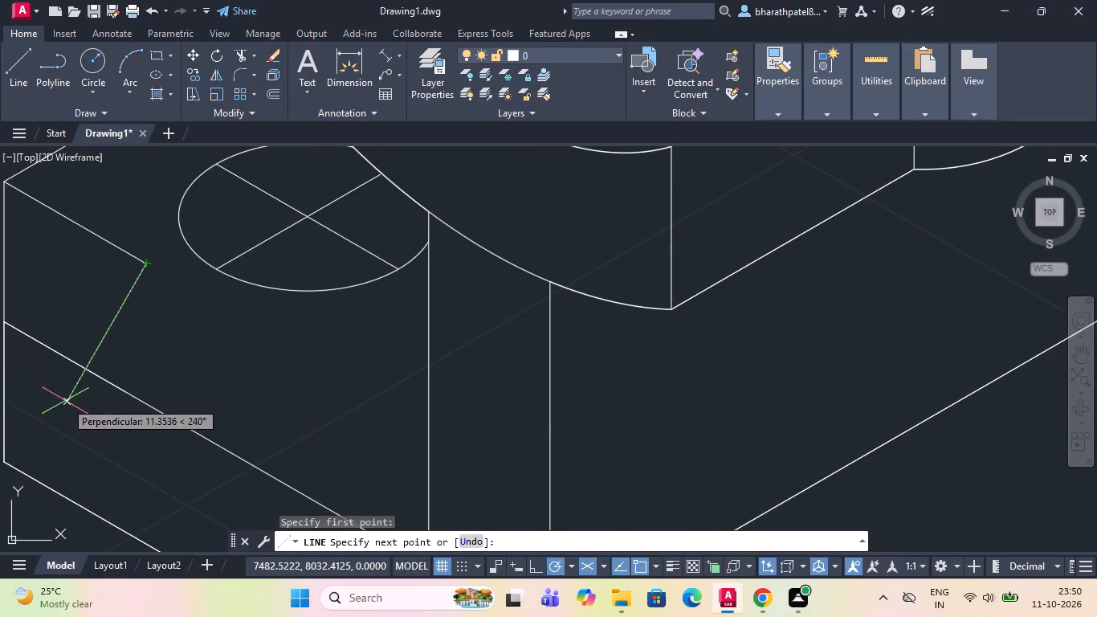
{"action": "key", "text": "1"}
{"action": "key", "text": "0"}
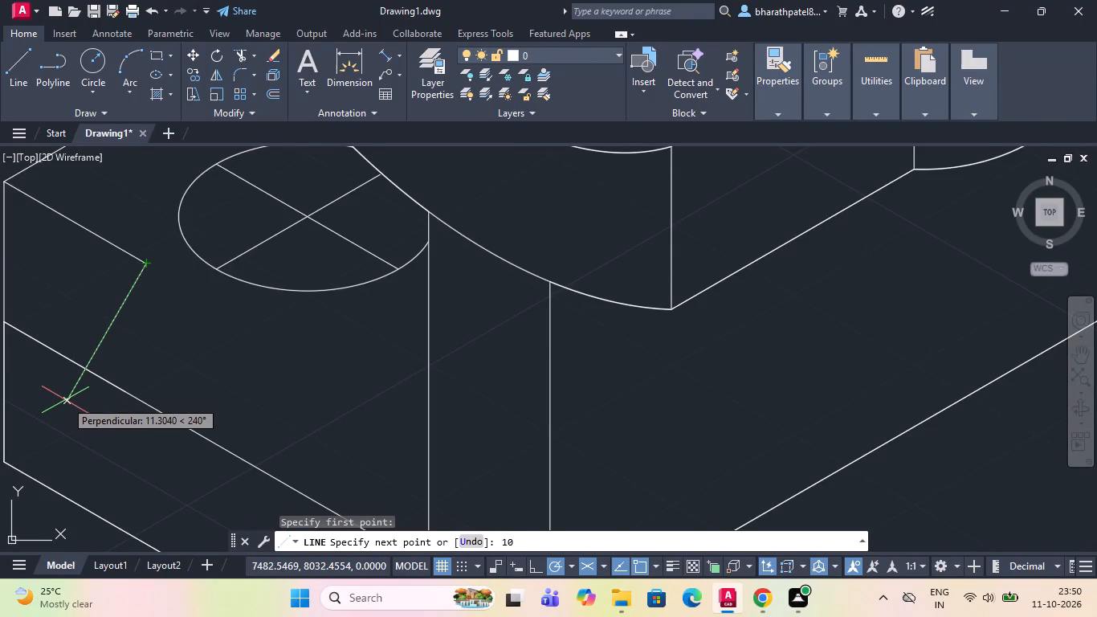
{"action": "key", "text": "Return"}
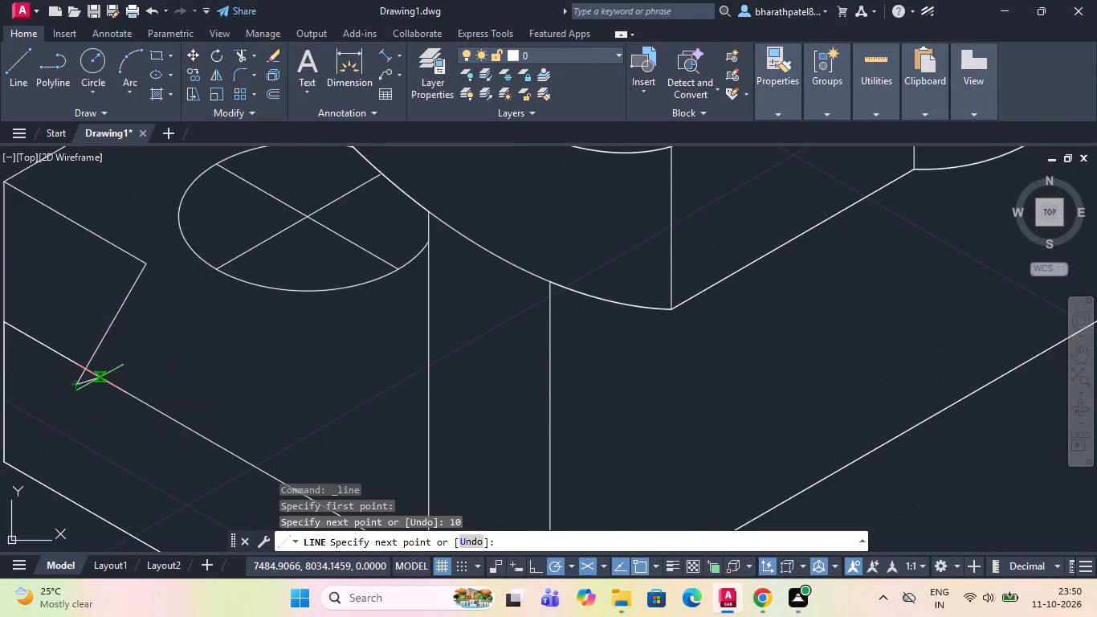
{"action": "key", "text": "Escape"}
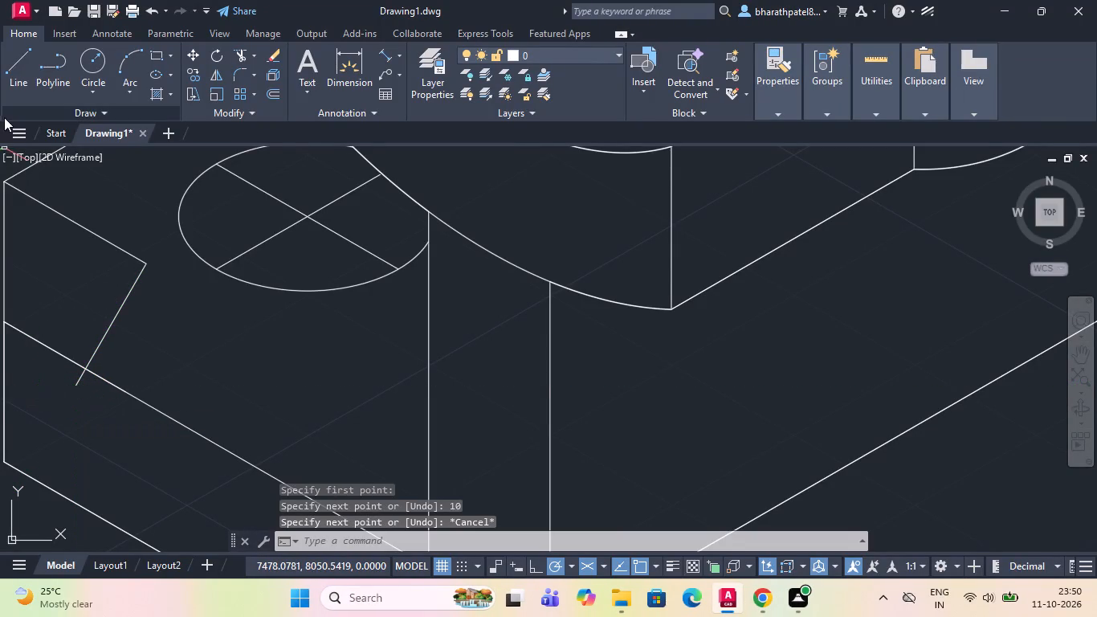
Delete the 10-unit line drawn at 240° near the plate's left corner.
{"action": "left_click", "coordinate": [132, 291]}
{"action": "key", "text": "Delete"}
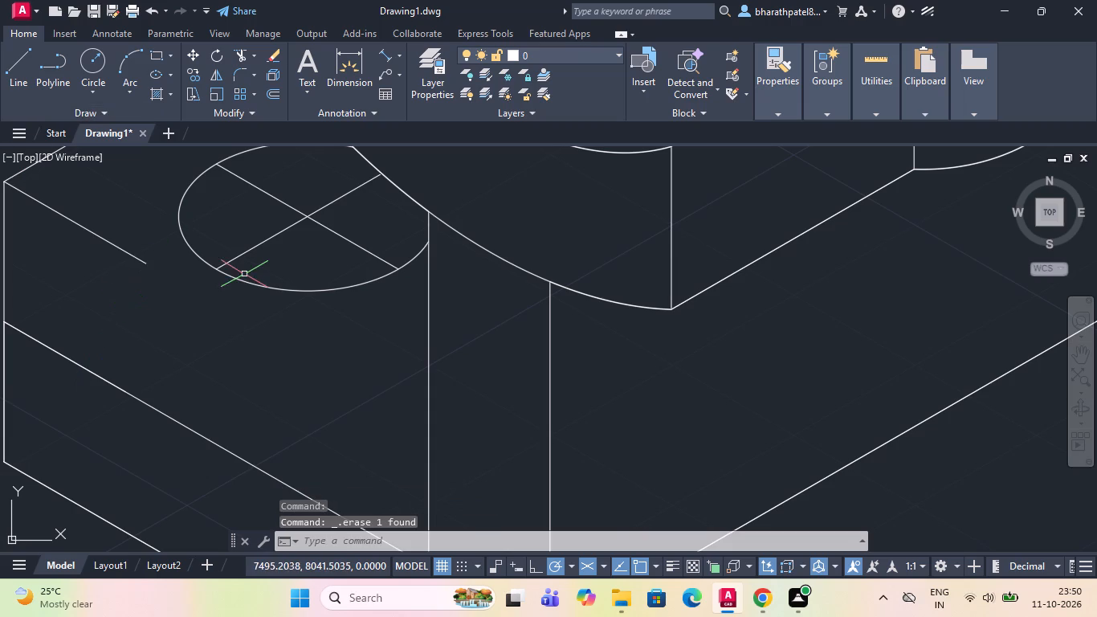
Draw a 10-unit line at 60° starting on the sloping edge just beside the left corner's vertical edge.
{"action": "left_click", "coordinate": [6, 72]}
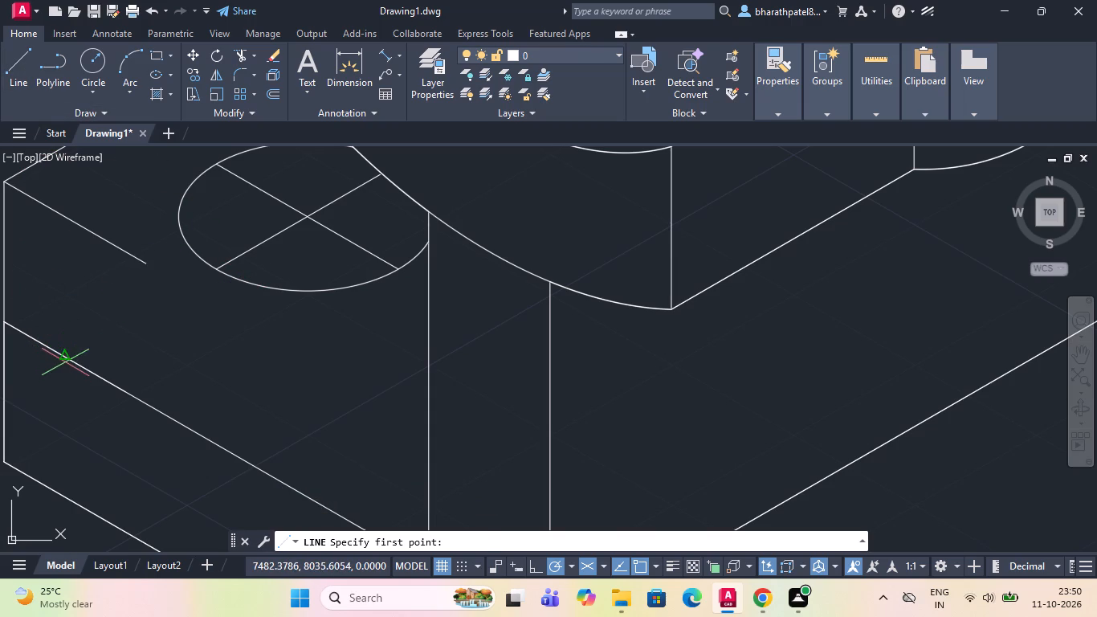
{"action": "left_click_drag", "start_coordinate": [64, 353], "coordinate": [71, 341]}
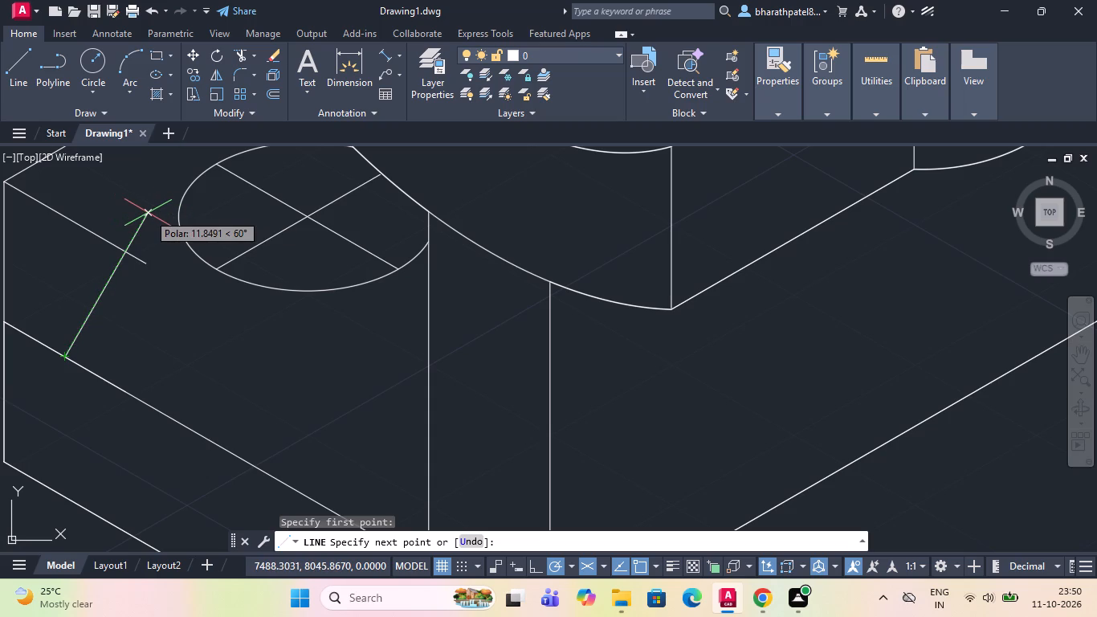
{"action": "key", "text": "1"}
{"action": "key", "text": "0"}
{"action": "key", "text": "Return"}
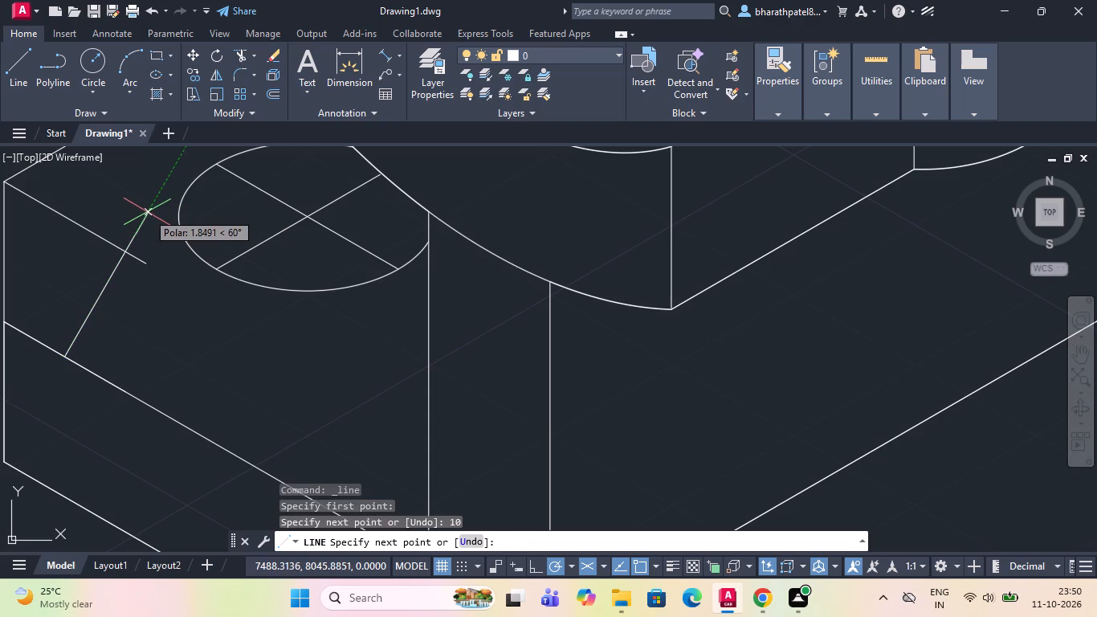
{"action": "key", "text": "Escape"}
Delete the 330° line running from the top end of the left corner's vertical edge.
{"action": "left_click", "coordinate": [79, 223]}
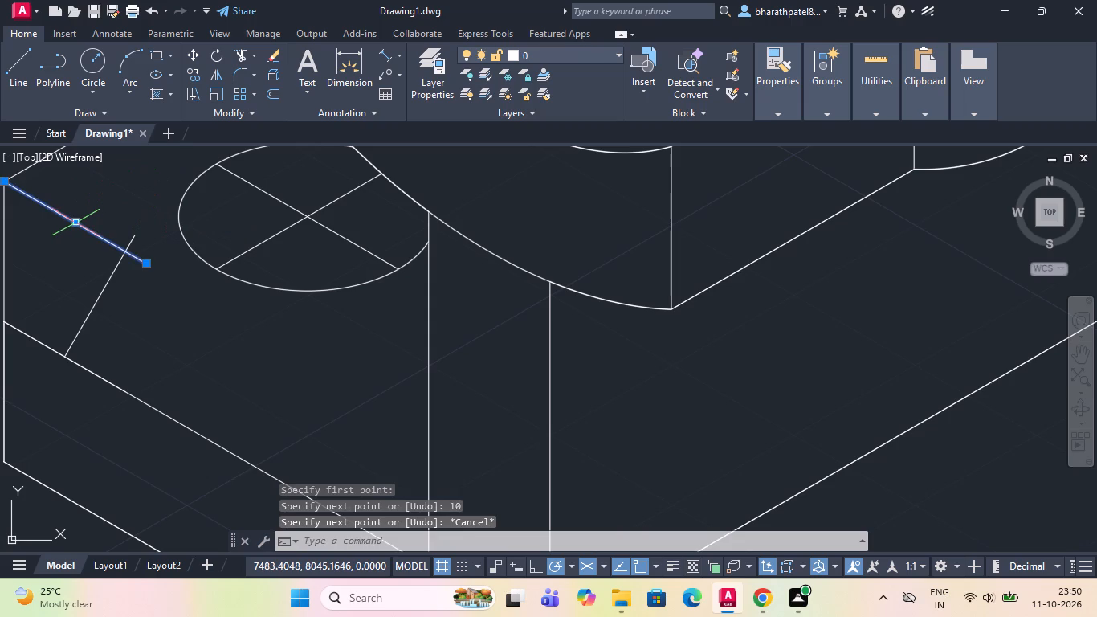
{"action": "key", "text": "Delete"}
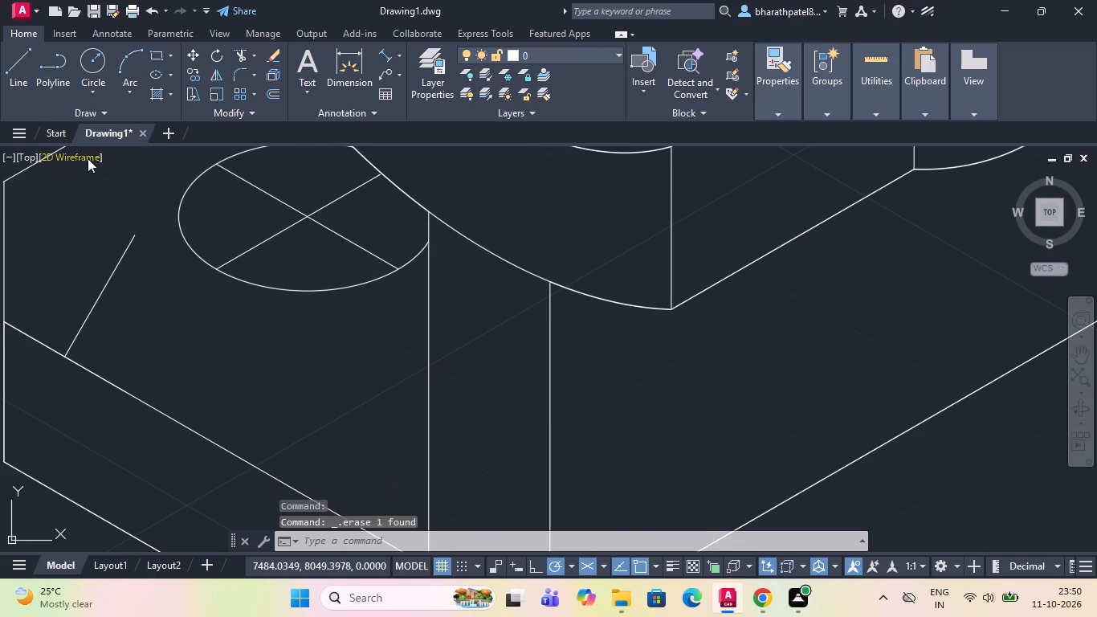
Draw a line from the upper end of the 60° line to the top end of the left corner's vertical edge.
{"action": "left_click", "coordinate": [16, 83]}
{"action": "scroll", "coordinate": [117, 382], "scroll_direction": "down", "scroll_amount": 2}
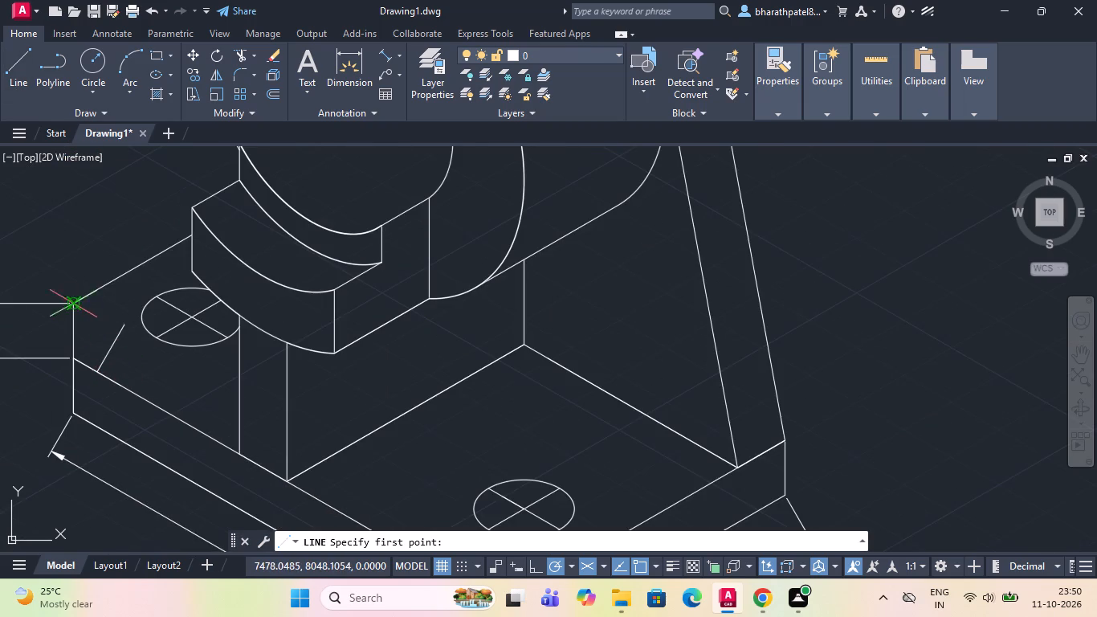
{"action": "scroll", "coordinate": [75, 297], "scroll_direction": "up", "scroll_amount": 2}
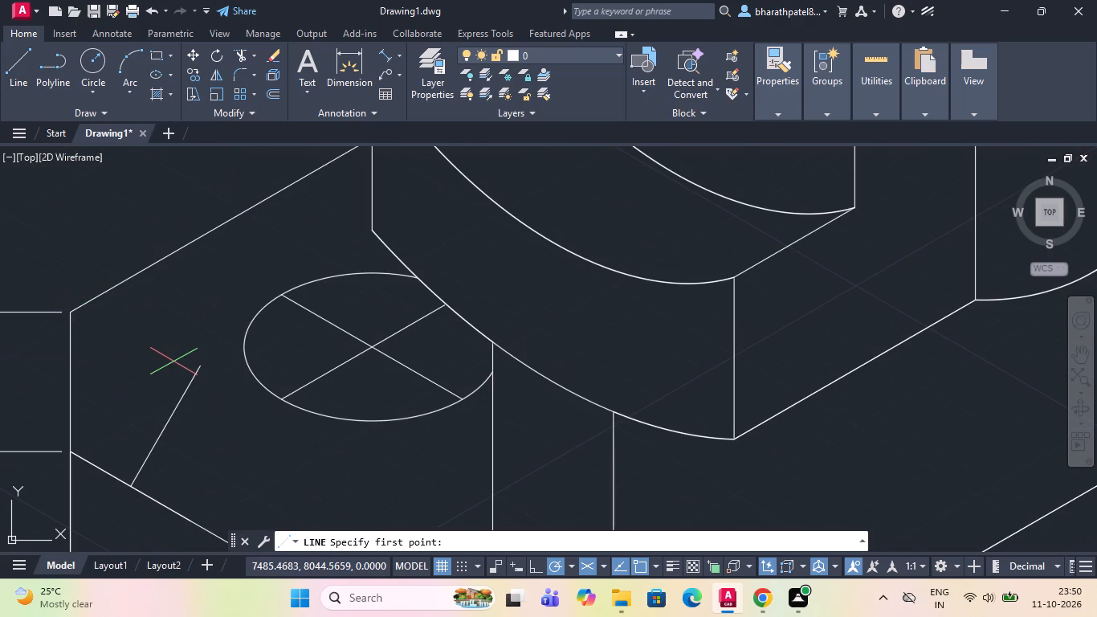
{"action": "left_click", "coordinate": [198, 367]}
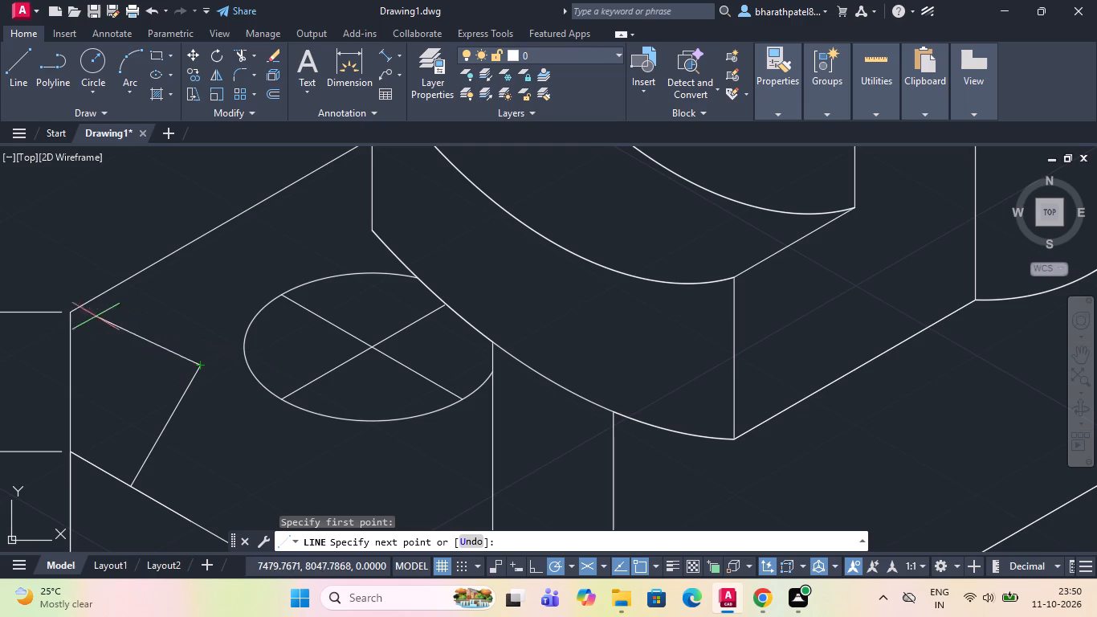
{"action": "left_click", "coordinate": [77, 314]}
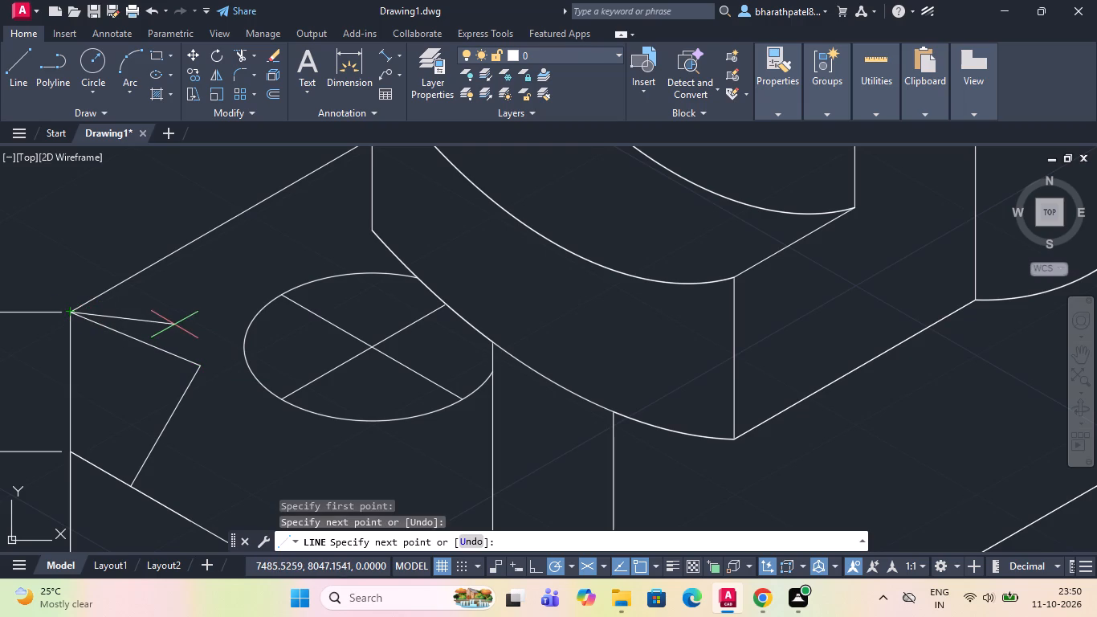
{"action": "key", "text": "Escape"}
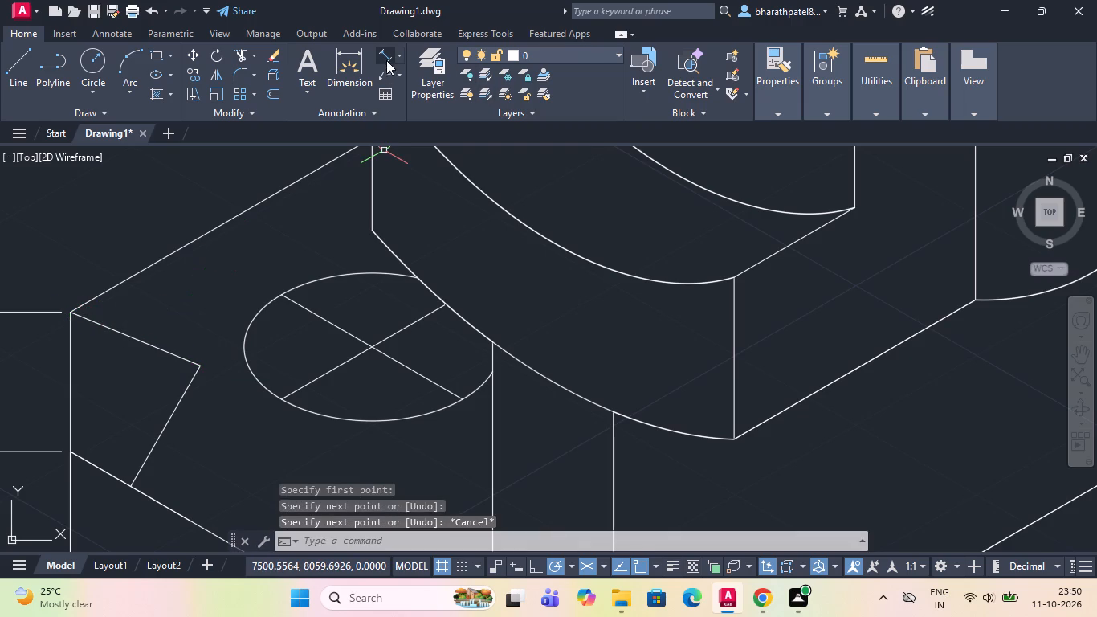
Add an aligned dimension to the 60° line, placed between it and the hole ellipse.
{"action": "left_click", "coordinate": [386, 57]}
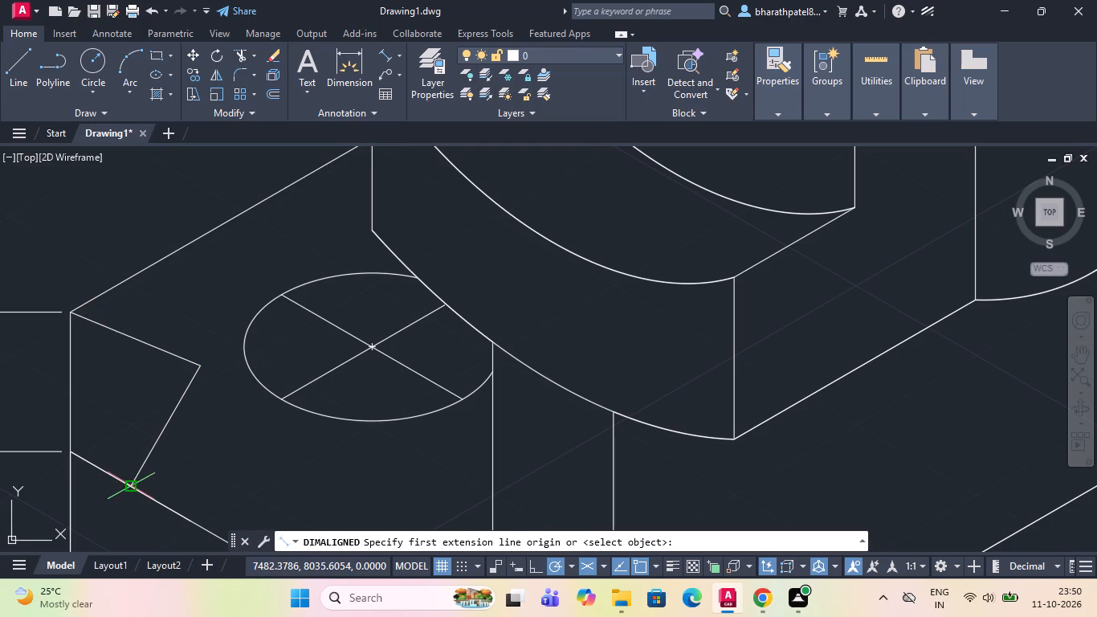
{"action": "left_click", "coordinate": [133, 481]}
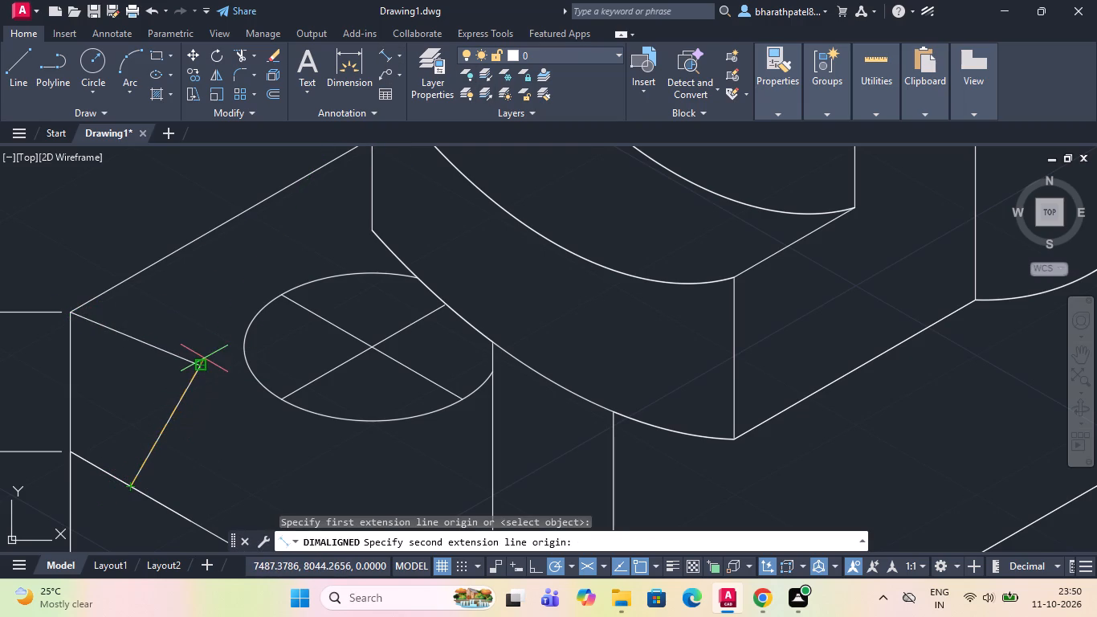
{"action": "left_click", "coordinate": [199, 369]}
{"action": "left_click", "coordinate": [227, 416]}
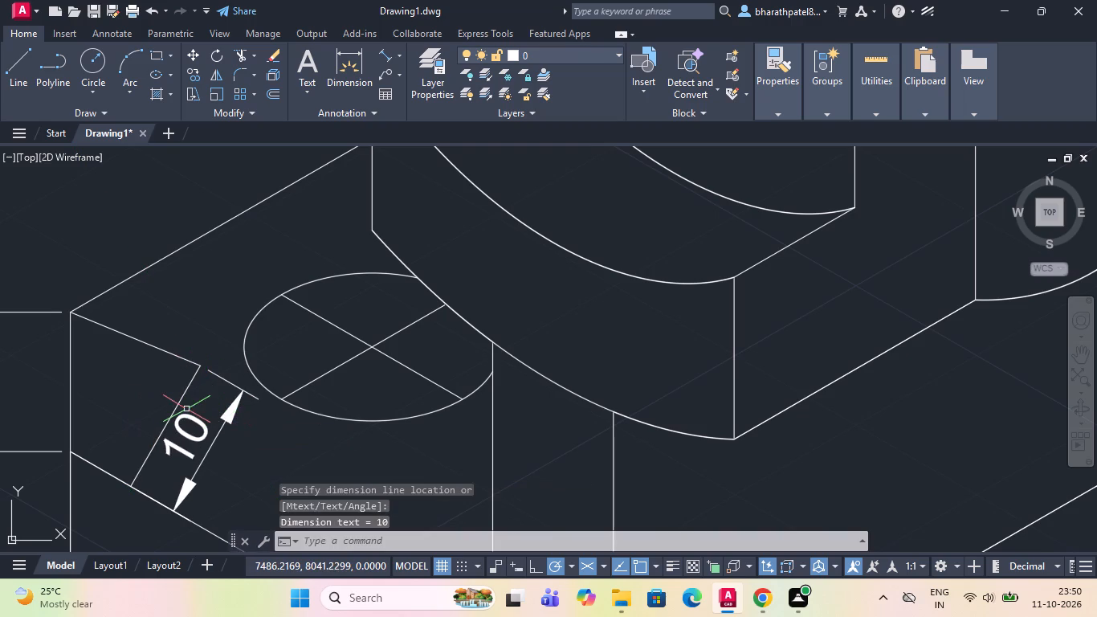
Delete the 60° construction line, keeping its aligned dimension.
{"action": "left_click", "coordinate": [182, 399]}
{"action": "key", "text": "Delete"}
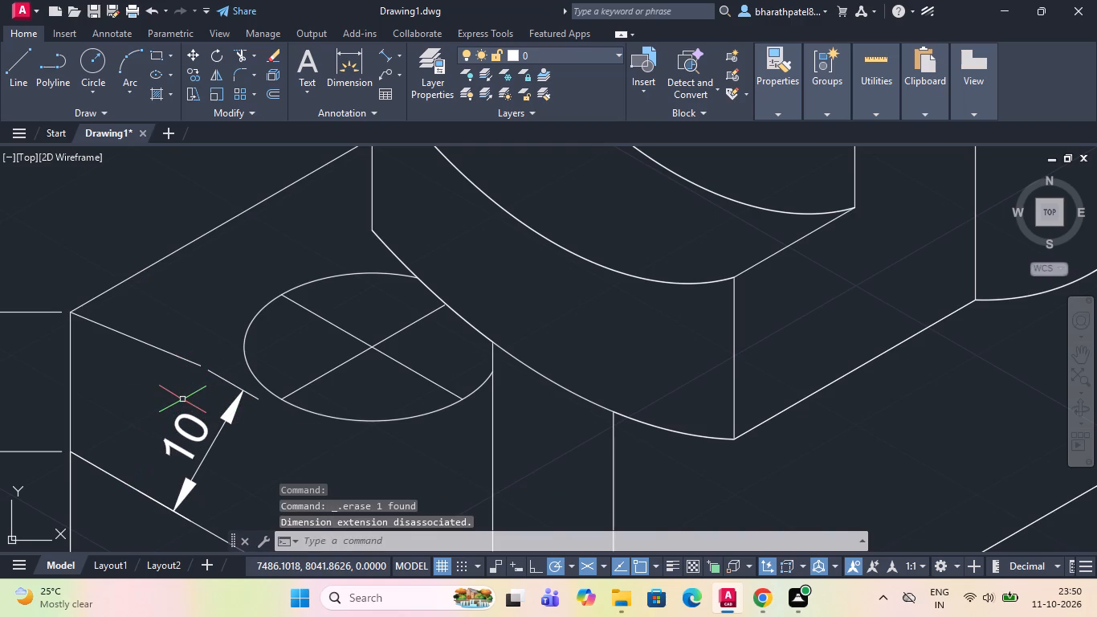
Delete the vertical dimension placed outside the plate's left corner.
{"action": "scroll", "coordinate": [182, 382], "scroll_direction": "down", "scroll_amount": 2}
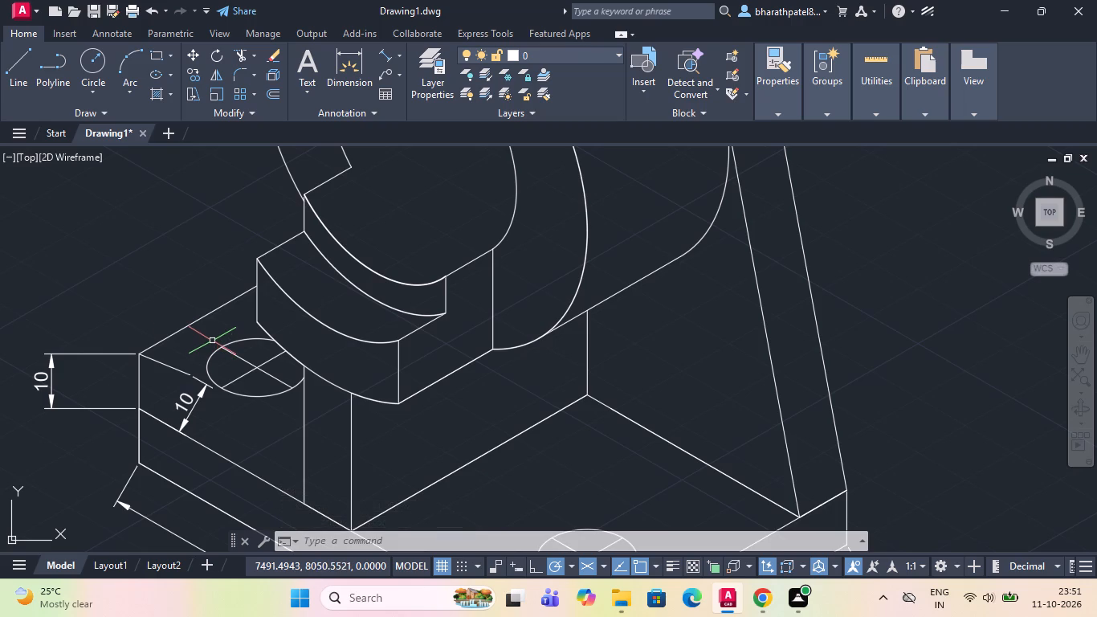
{"action": "left_click", "coordinate": [107, 353]}
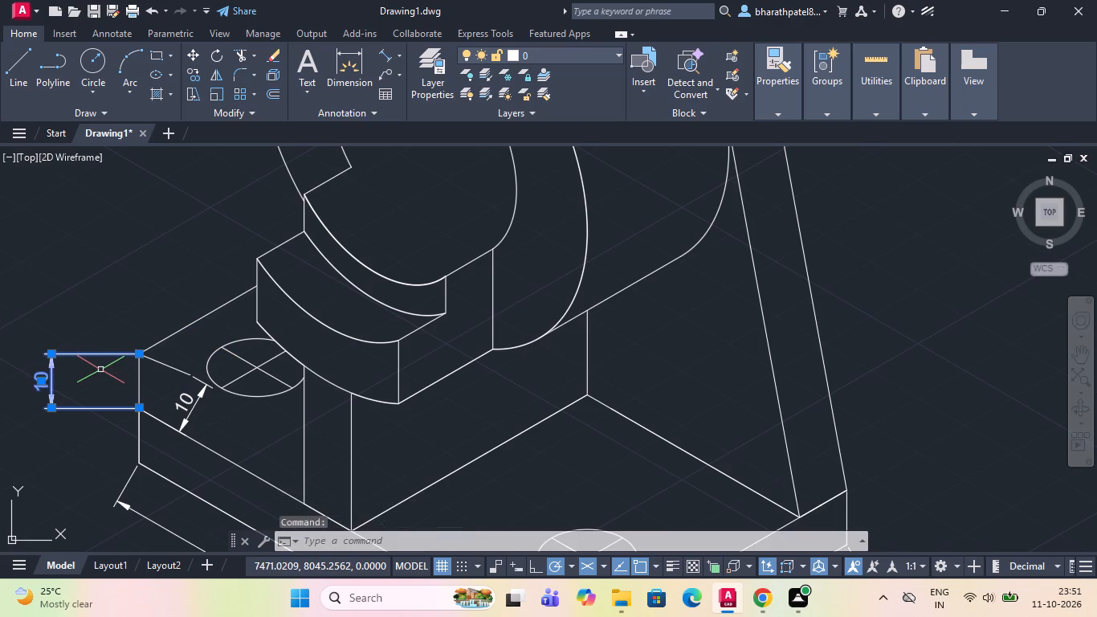
{"action": "key", "text": "Delete"}
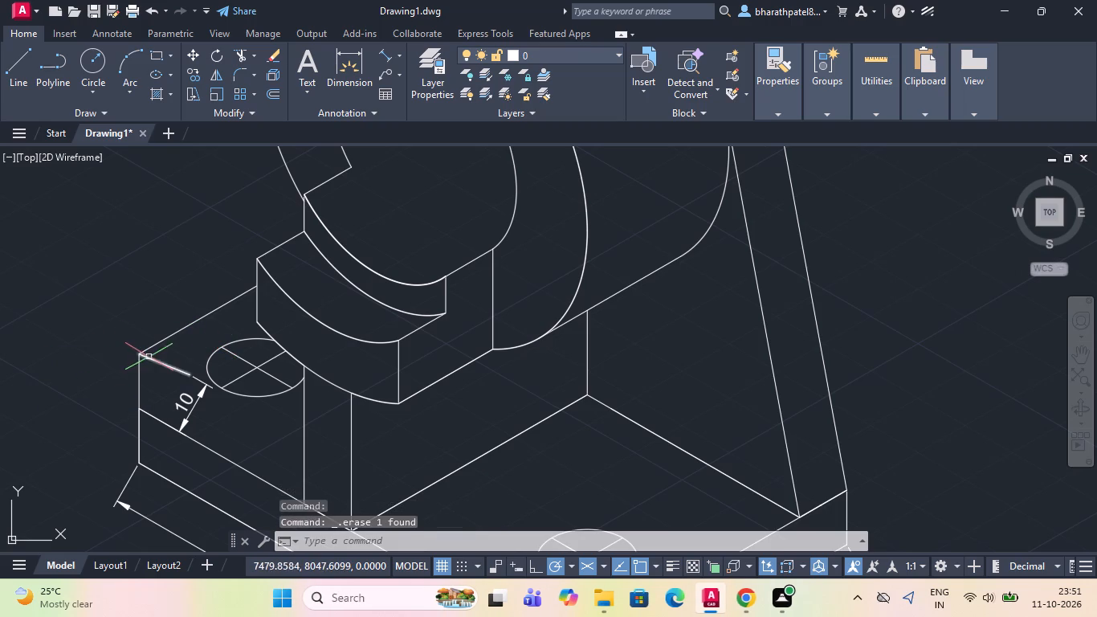
Draw a line about 24 units long at 210° outward from the top end of the left corner's vertical edge.
{"action": "left_click", "coordinate": [7, 59]}
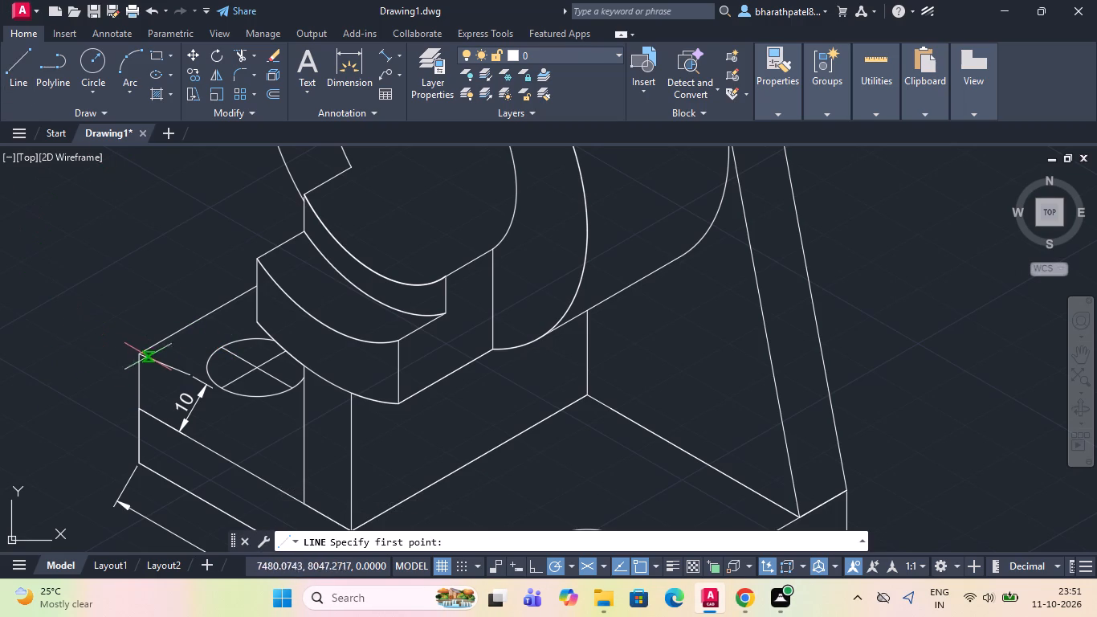
{"action": "left_click", "coordinate": [137, 350]}
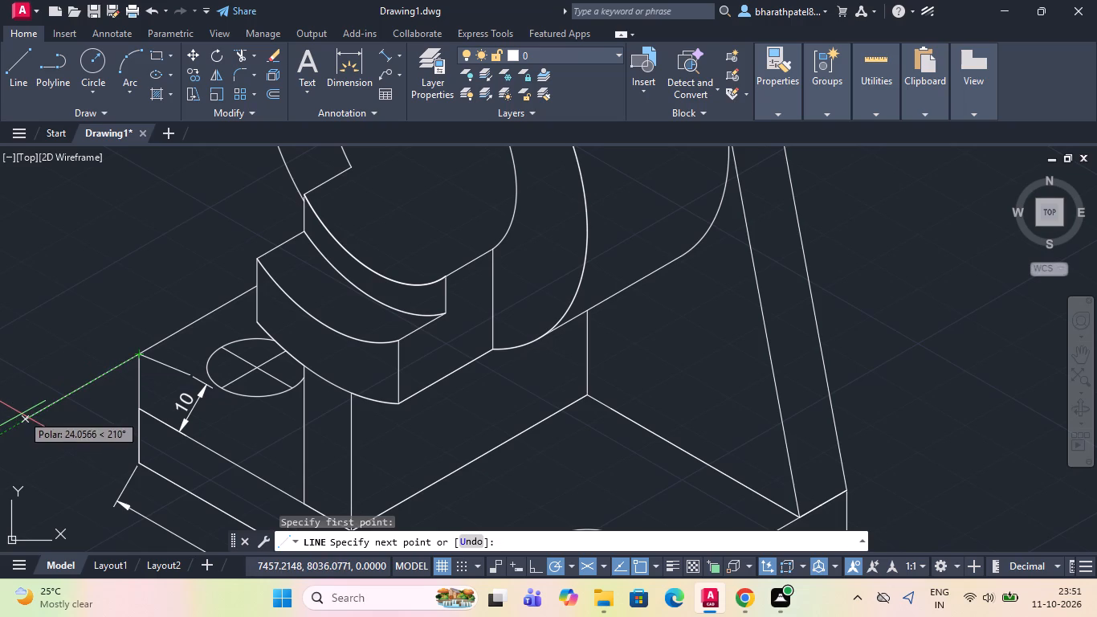
{"action": "left_click", "coordinate": [21, 414]}
{"action": "key", "text": "Escape"}
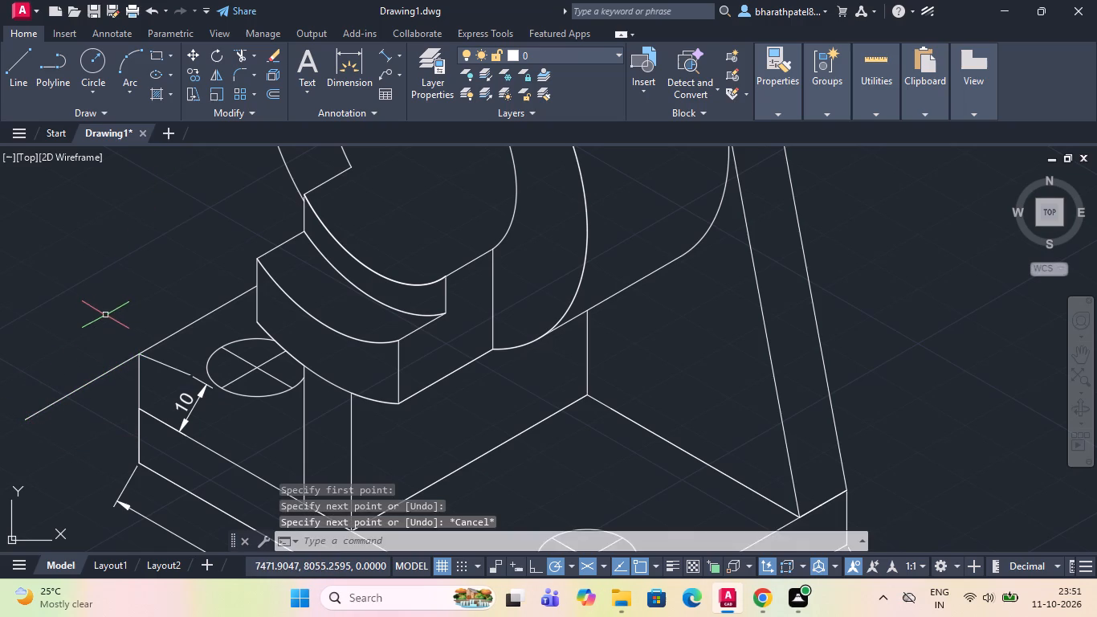
Draw a line about 18 units long at 210° outward from the lower end of the left corner's upper vertical segment.
{"action": "left_click_drag", "start_coordinate": [7, 66], "coordinate": [6, 73]}
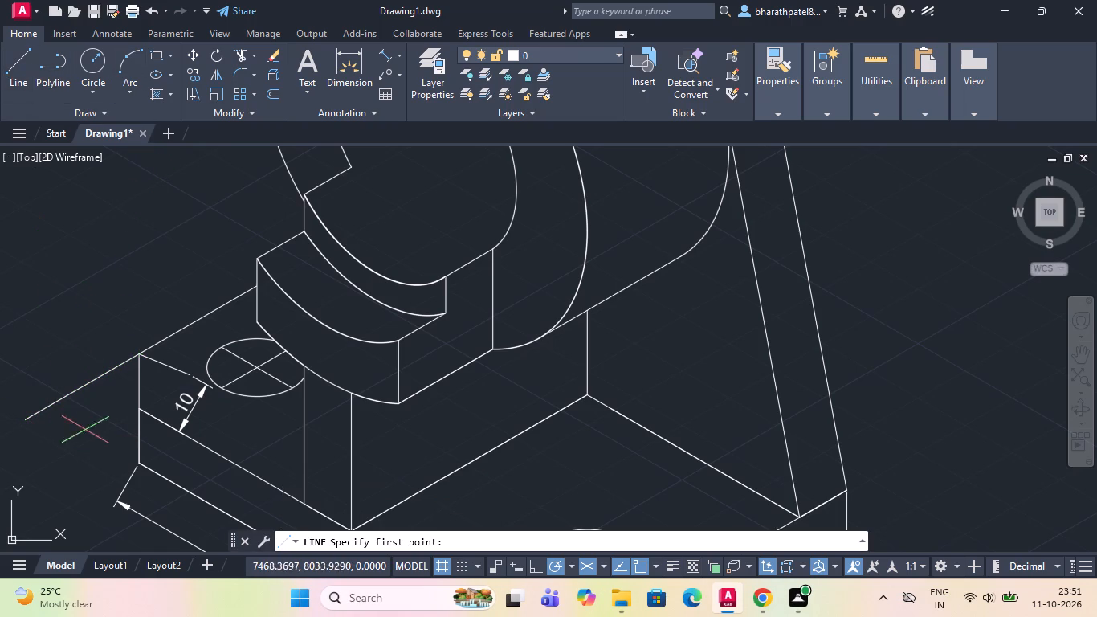
{"action": "left_click", "coordinate": [138, 407]}
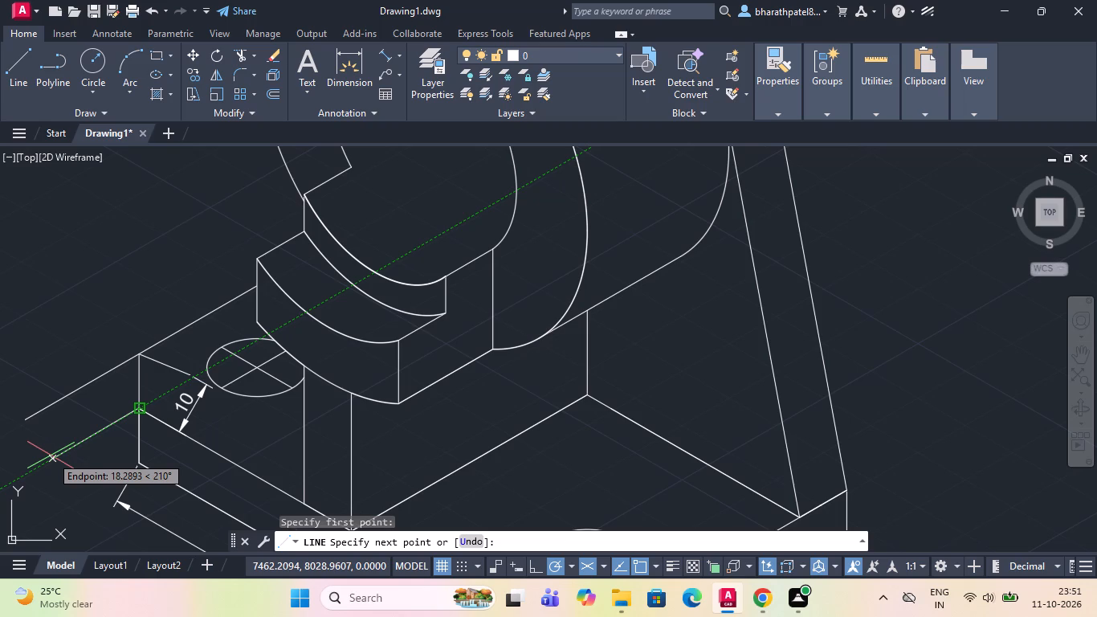
{"action": "left_click", "coordinate": [51, 456]}
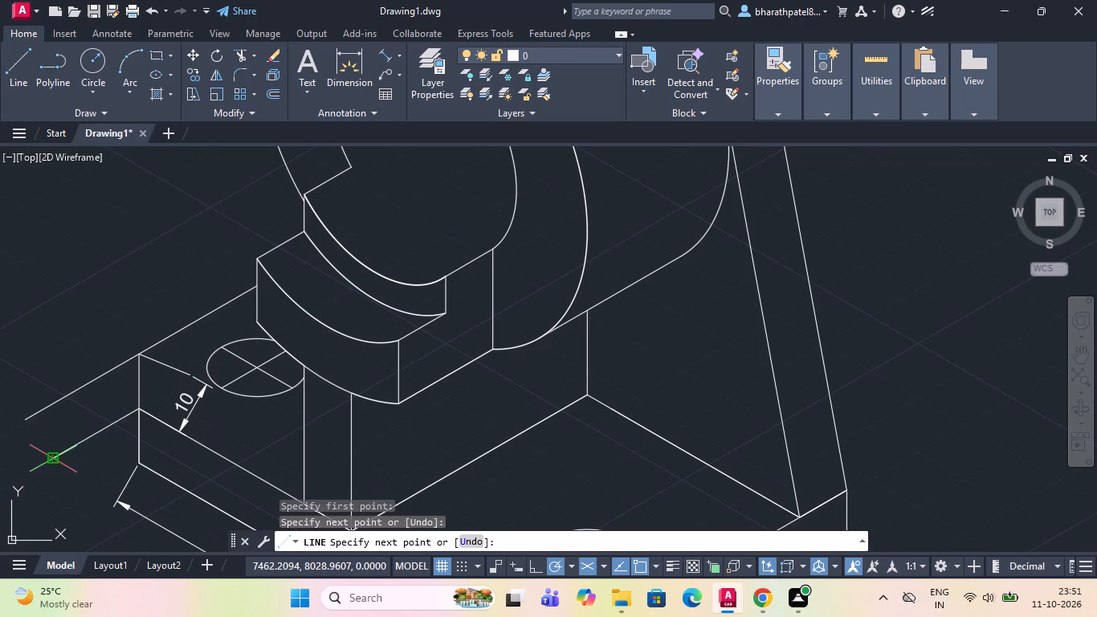
{"action": "key", "text": "Escape"}
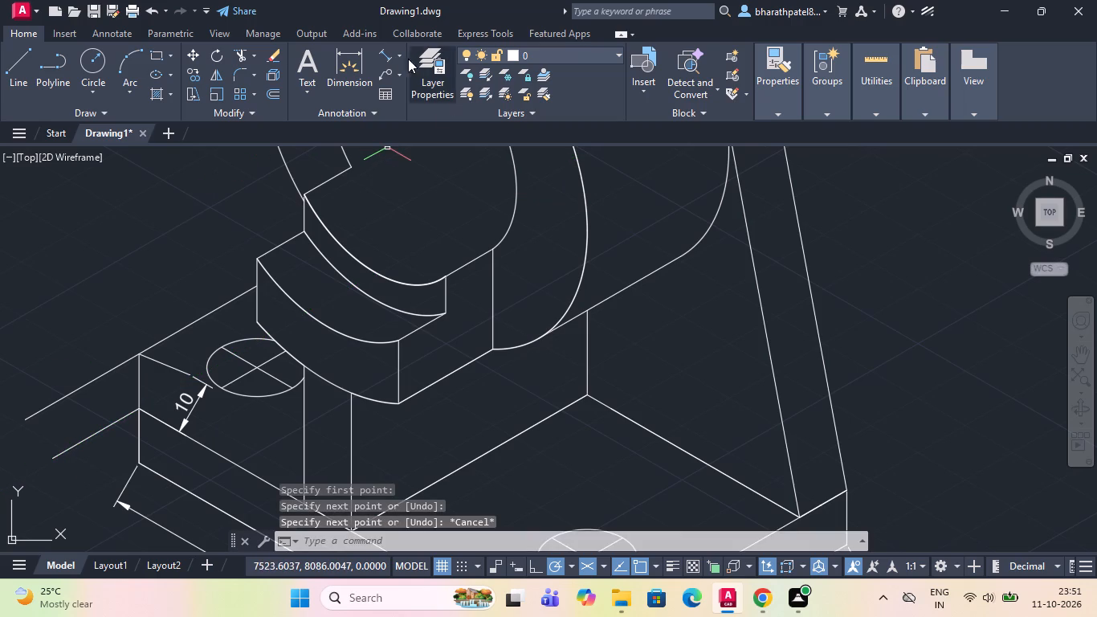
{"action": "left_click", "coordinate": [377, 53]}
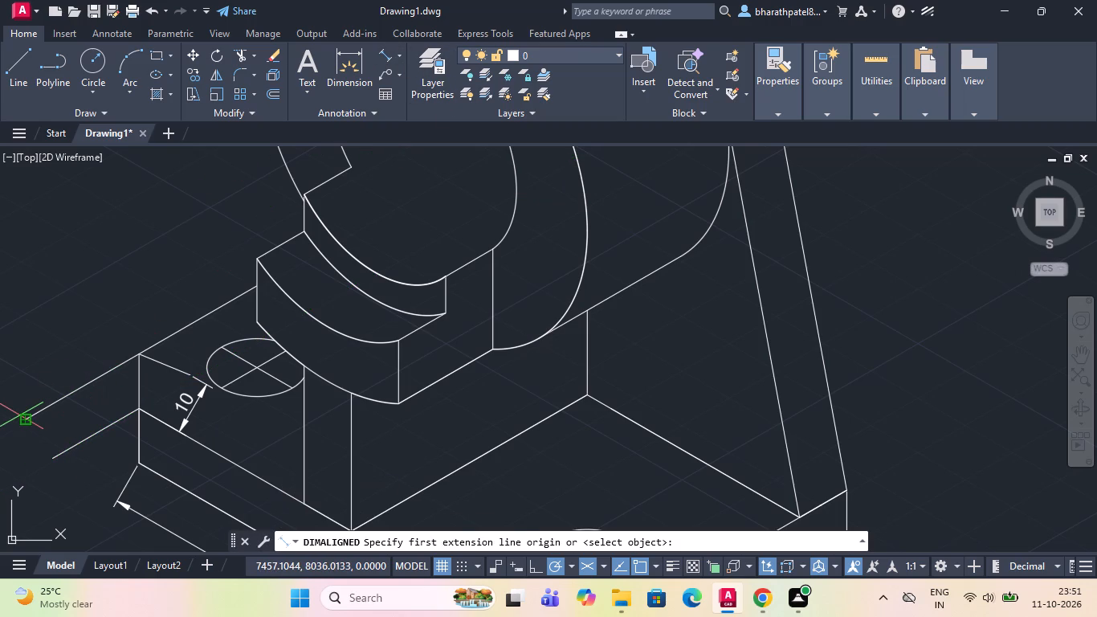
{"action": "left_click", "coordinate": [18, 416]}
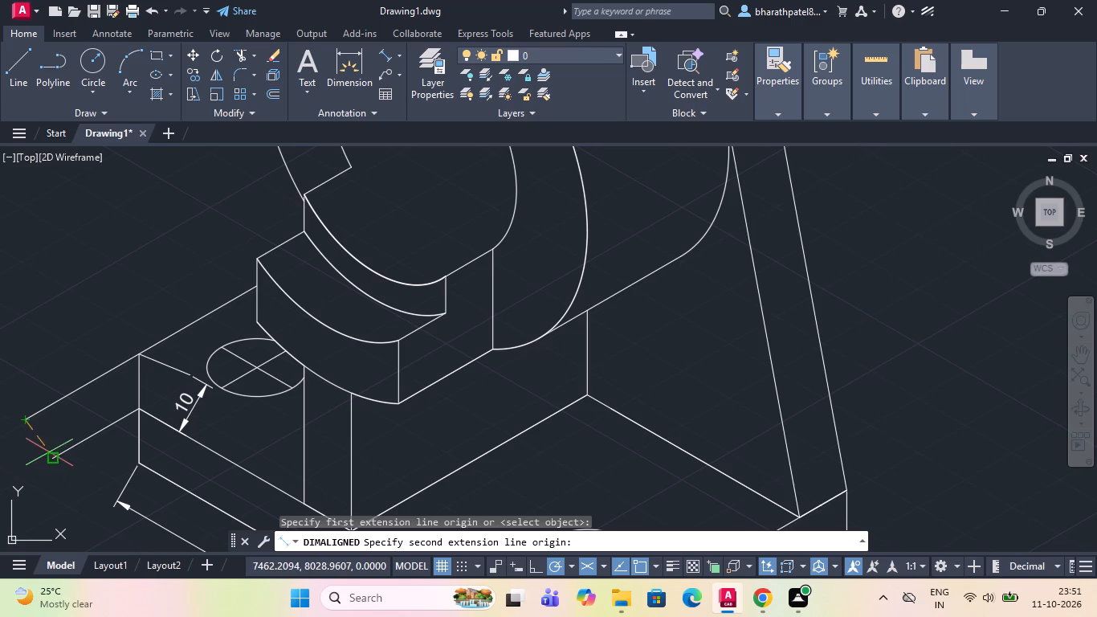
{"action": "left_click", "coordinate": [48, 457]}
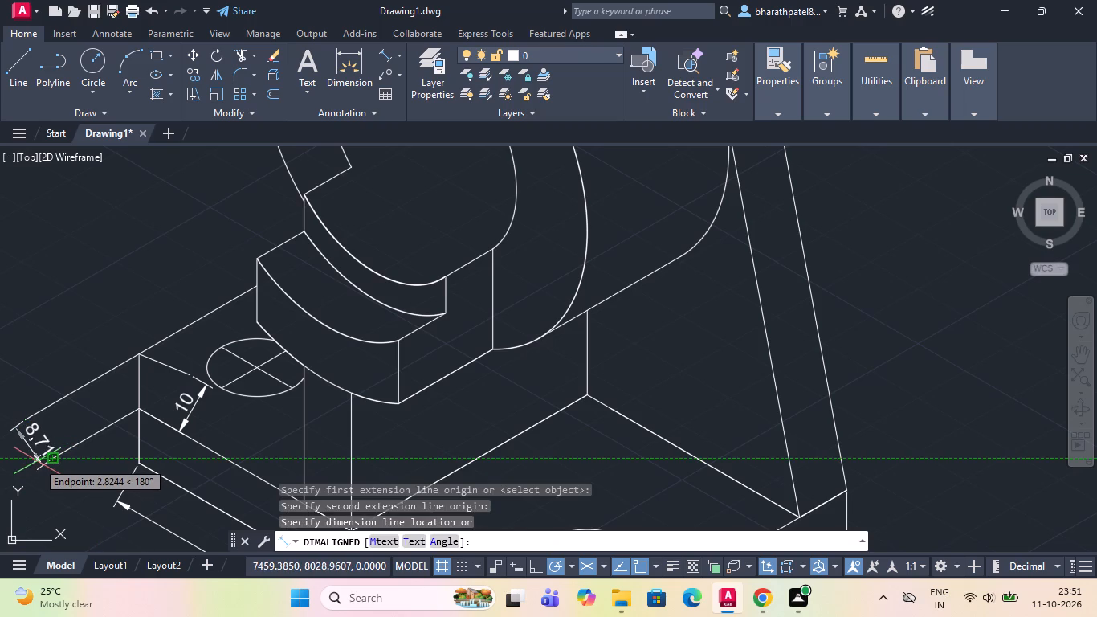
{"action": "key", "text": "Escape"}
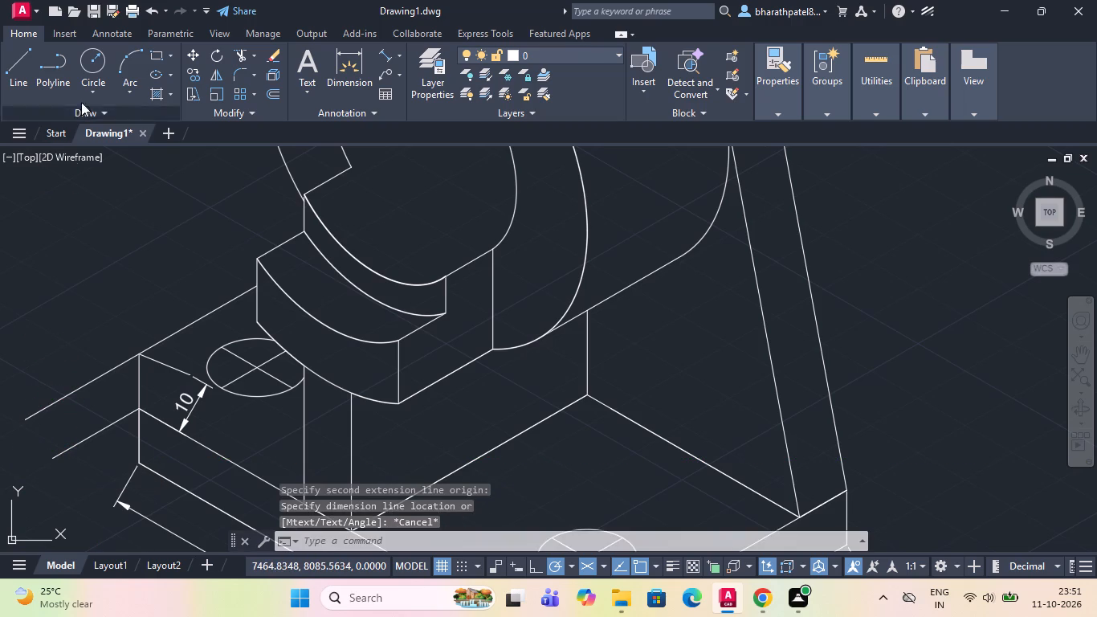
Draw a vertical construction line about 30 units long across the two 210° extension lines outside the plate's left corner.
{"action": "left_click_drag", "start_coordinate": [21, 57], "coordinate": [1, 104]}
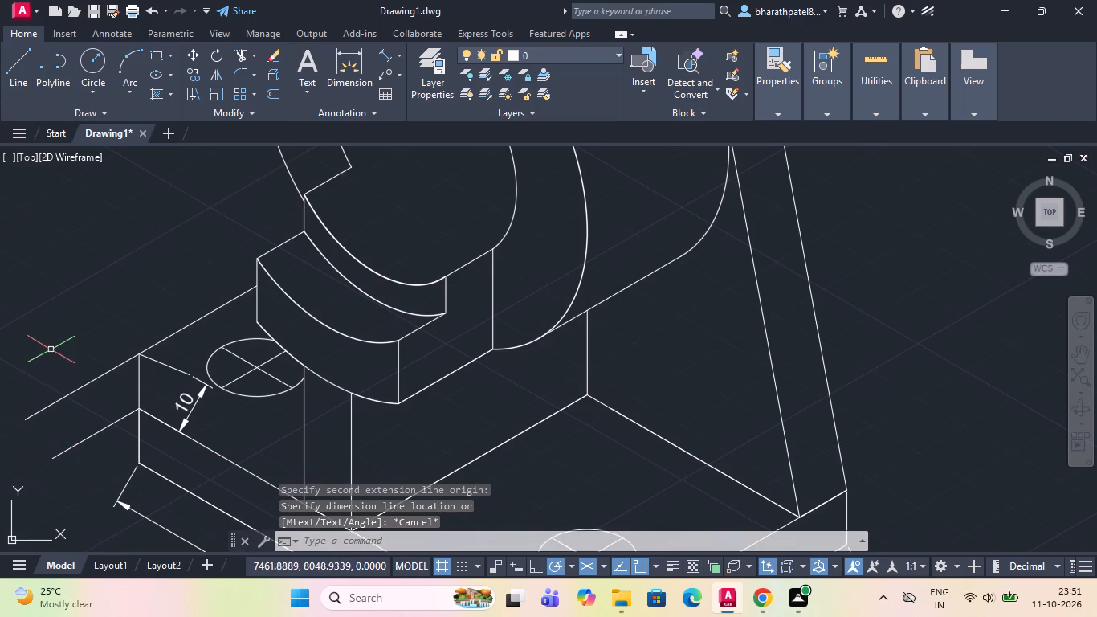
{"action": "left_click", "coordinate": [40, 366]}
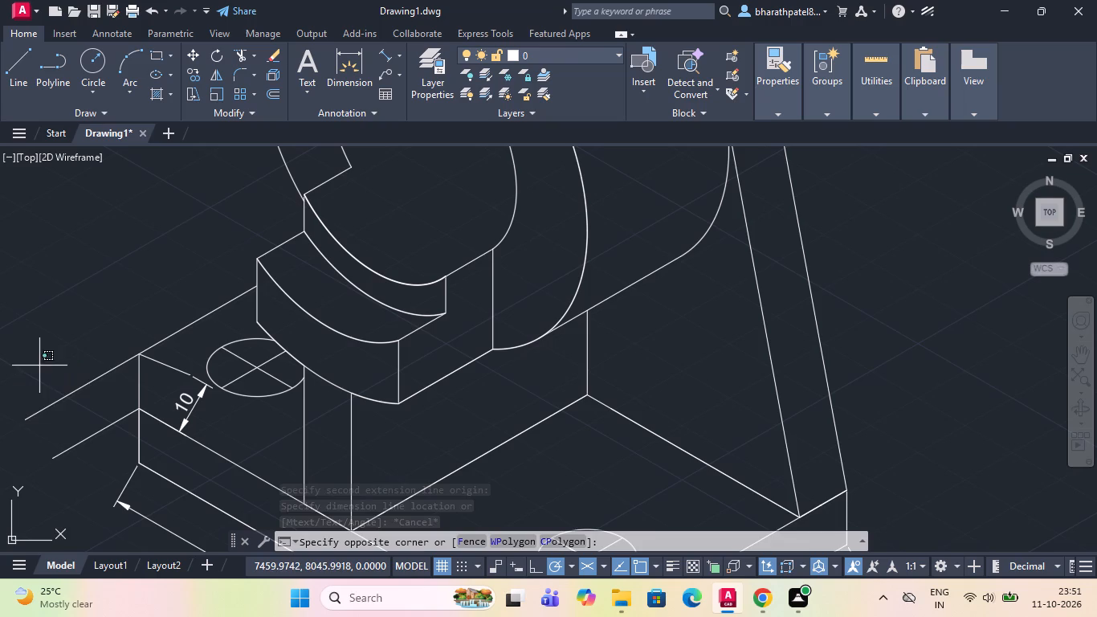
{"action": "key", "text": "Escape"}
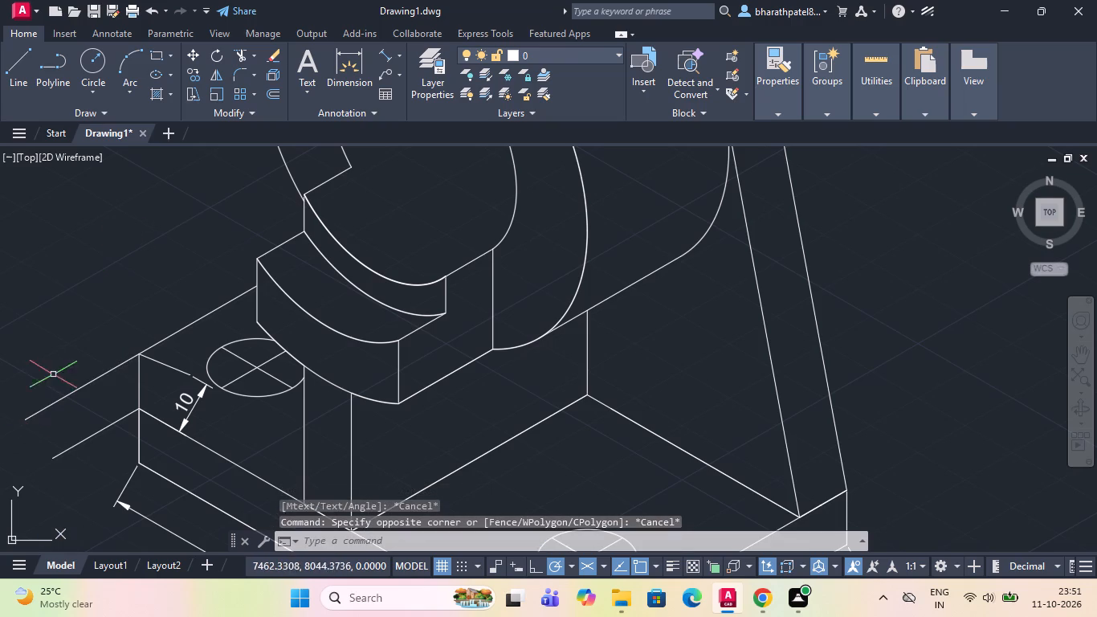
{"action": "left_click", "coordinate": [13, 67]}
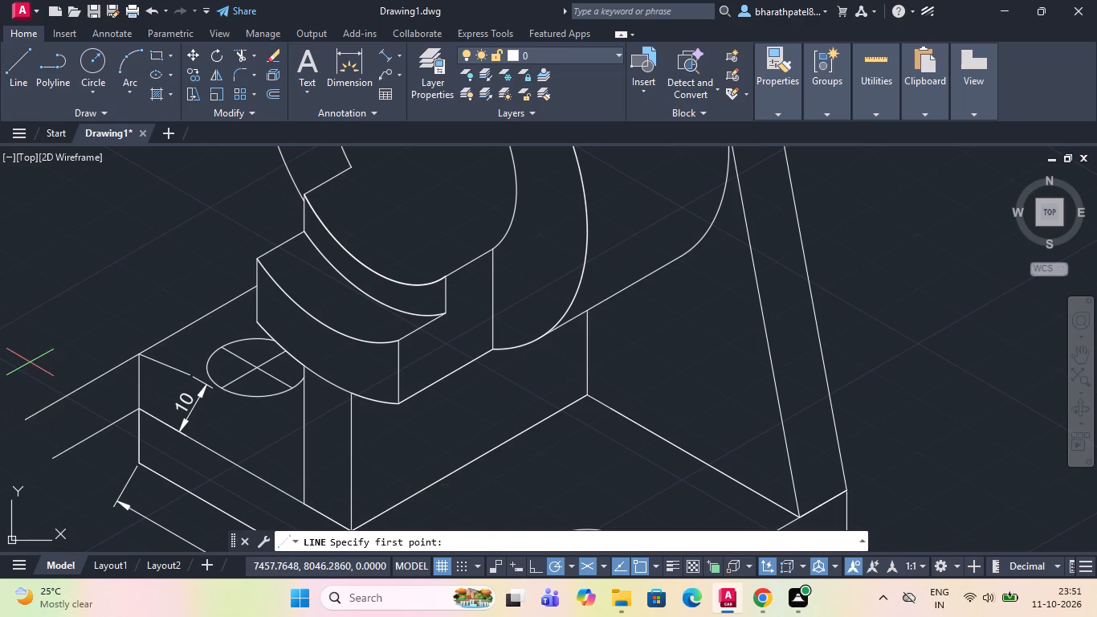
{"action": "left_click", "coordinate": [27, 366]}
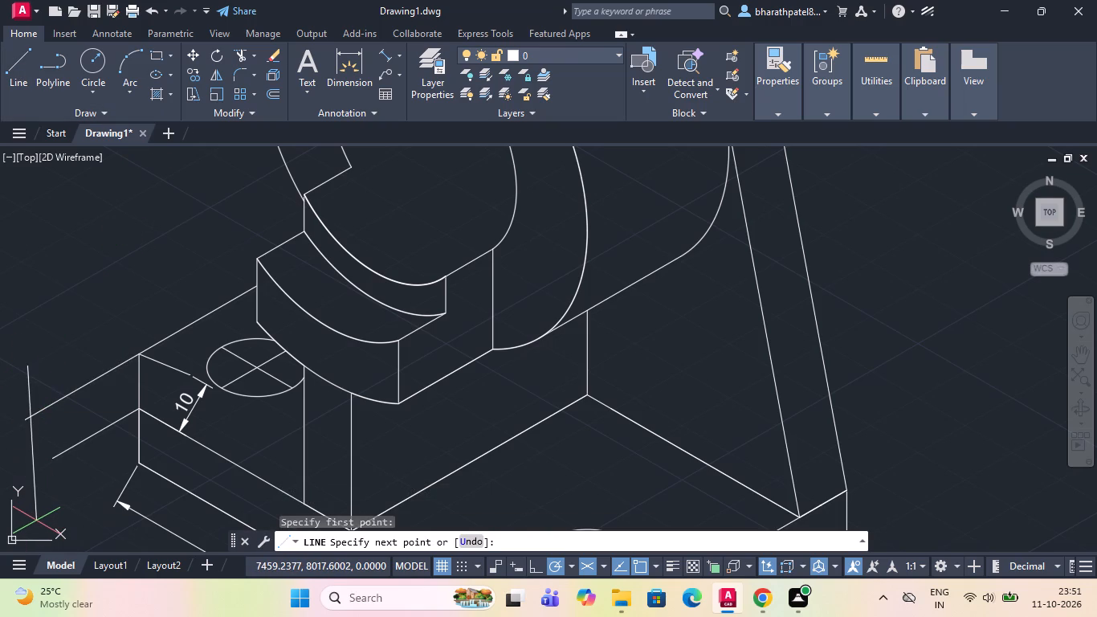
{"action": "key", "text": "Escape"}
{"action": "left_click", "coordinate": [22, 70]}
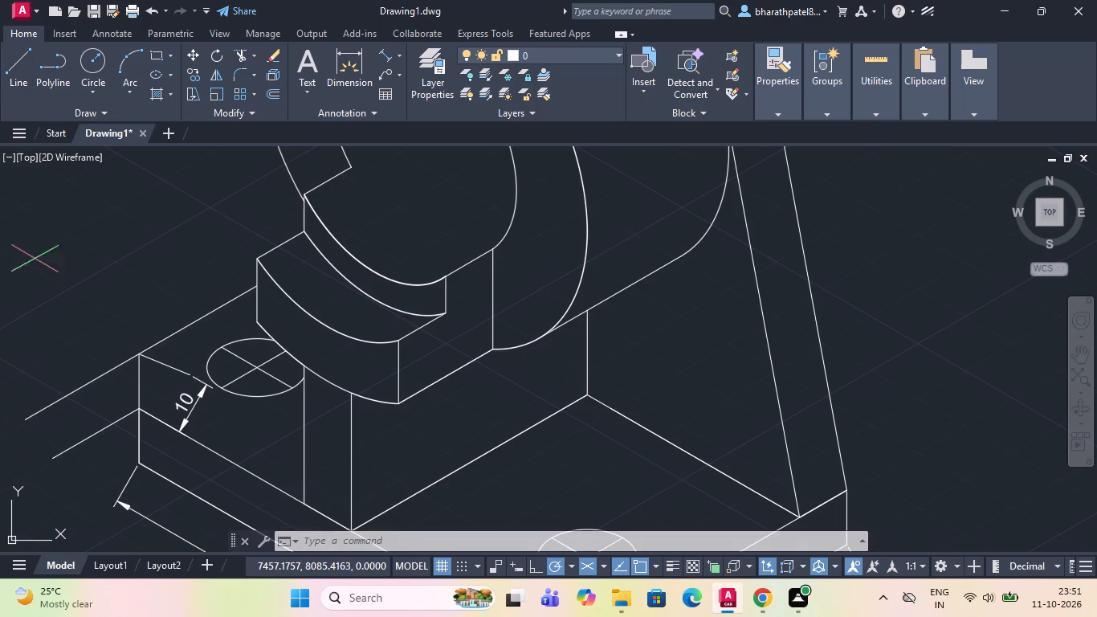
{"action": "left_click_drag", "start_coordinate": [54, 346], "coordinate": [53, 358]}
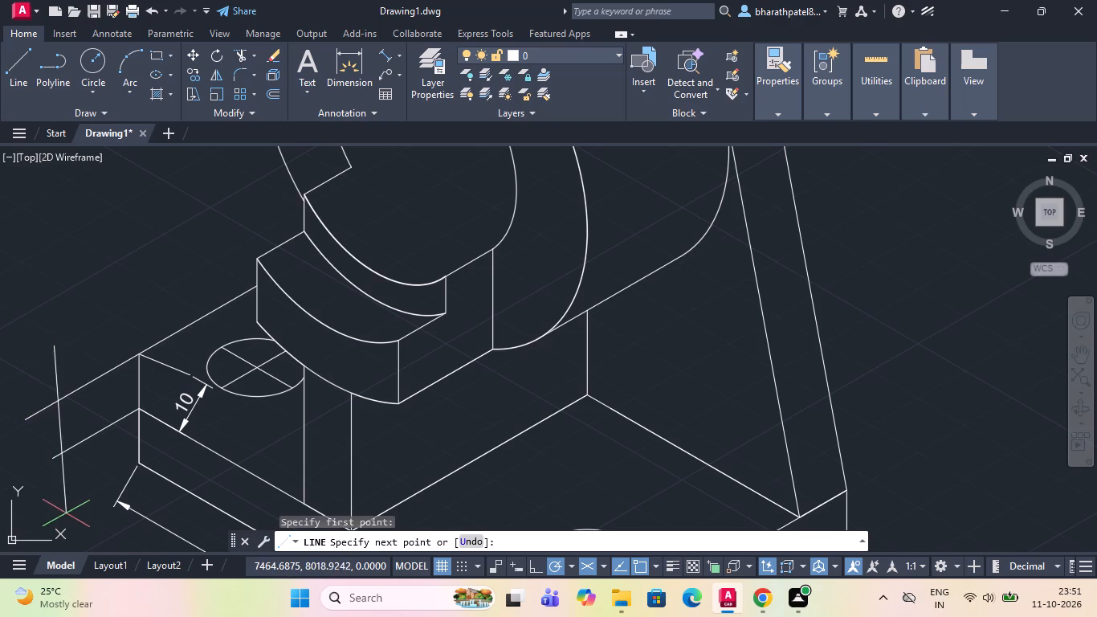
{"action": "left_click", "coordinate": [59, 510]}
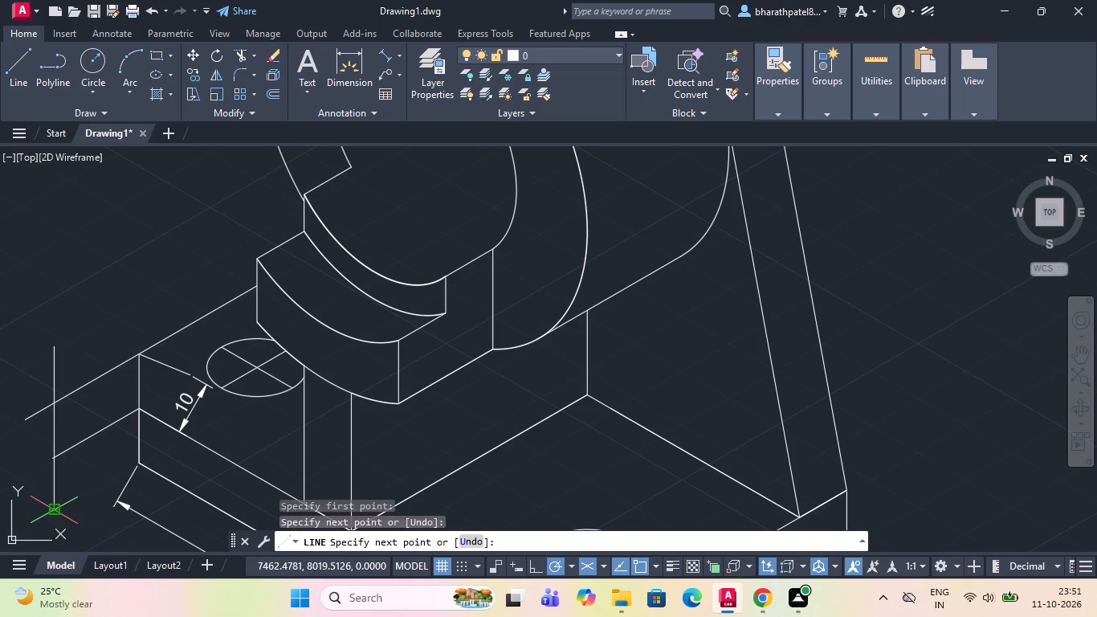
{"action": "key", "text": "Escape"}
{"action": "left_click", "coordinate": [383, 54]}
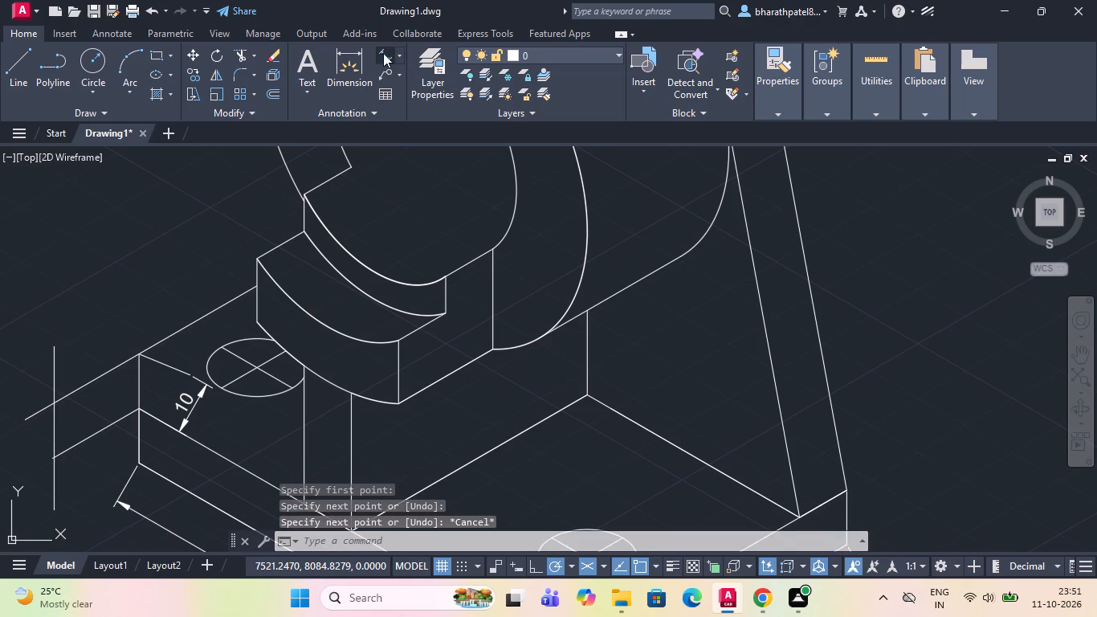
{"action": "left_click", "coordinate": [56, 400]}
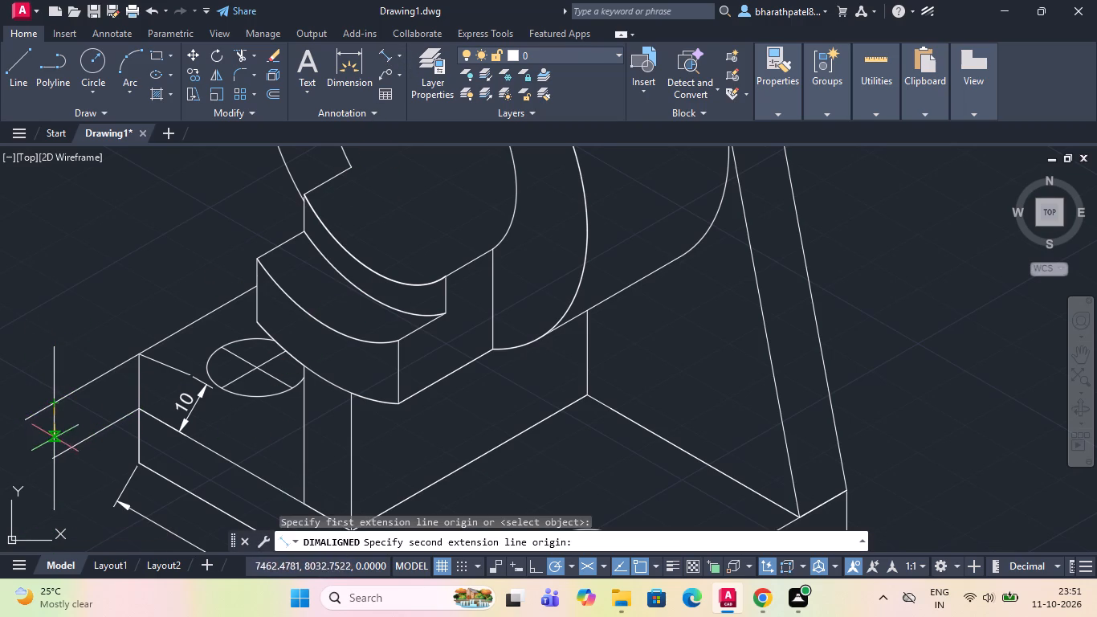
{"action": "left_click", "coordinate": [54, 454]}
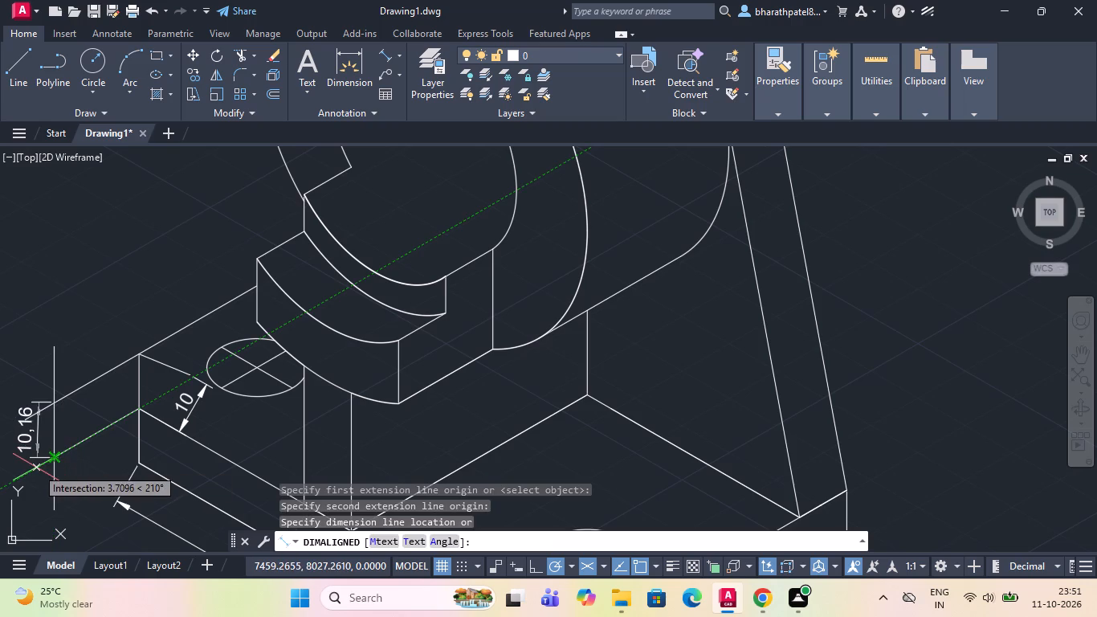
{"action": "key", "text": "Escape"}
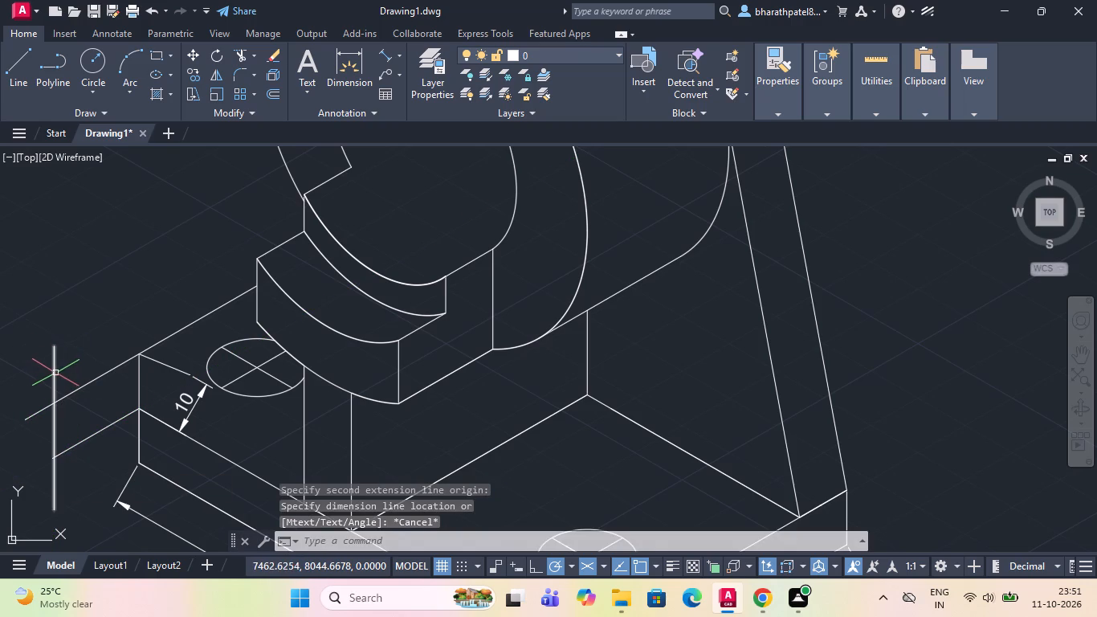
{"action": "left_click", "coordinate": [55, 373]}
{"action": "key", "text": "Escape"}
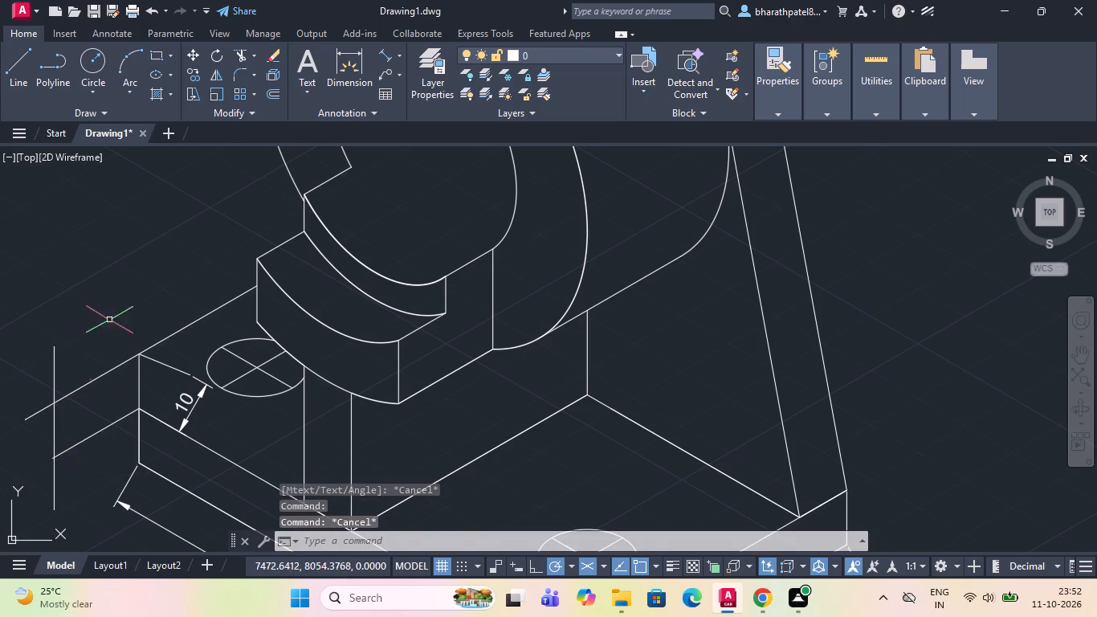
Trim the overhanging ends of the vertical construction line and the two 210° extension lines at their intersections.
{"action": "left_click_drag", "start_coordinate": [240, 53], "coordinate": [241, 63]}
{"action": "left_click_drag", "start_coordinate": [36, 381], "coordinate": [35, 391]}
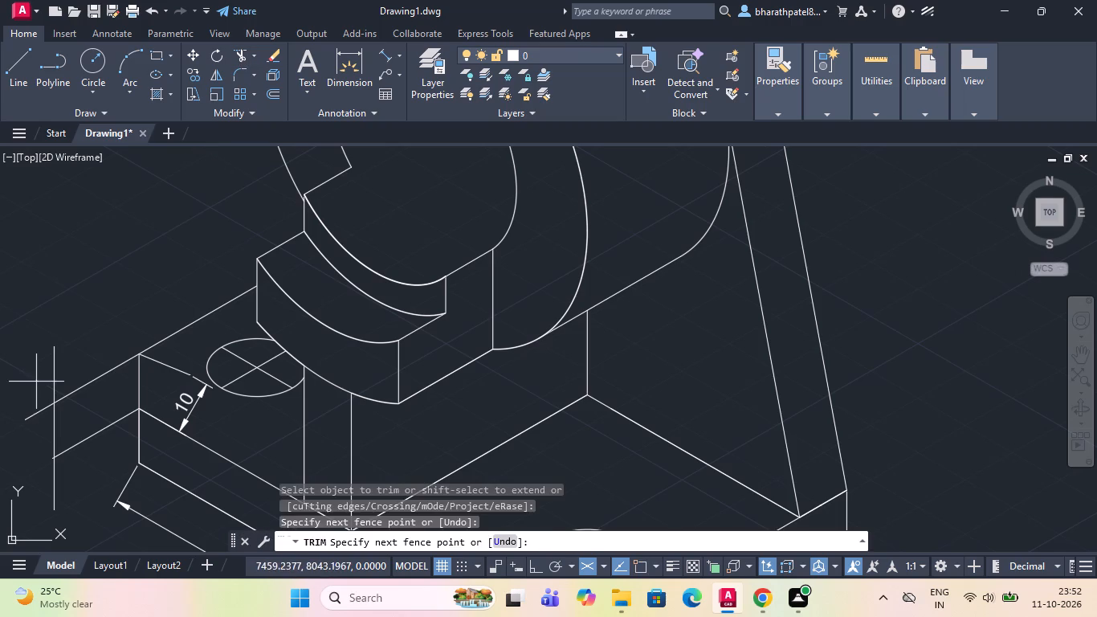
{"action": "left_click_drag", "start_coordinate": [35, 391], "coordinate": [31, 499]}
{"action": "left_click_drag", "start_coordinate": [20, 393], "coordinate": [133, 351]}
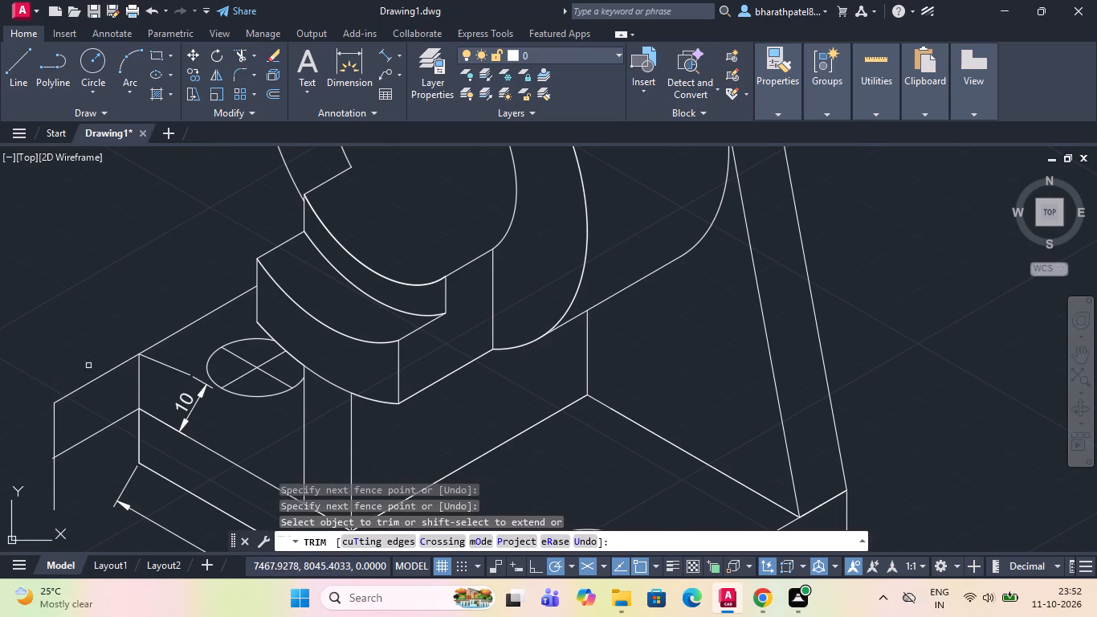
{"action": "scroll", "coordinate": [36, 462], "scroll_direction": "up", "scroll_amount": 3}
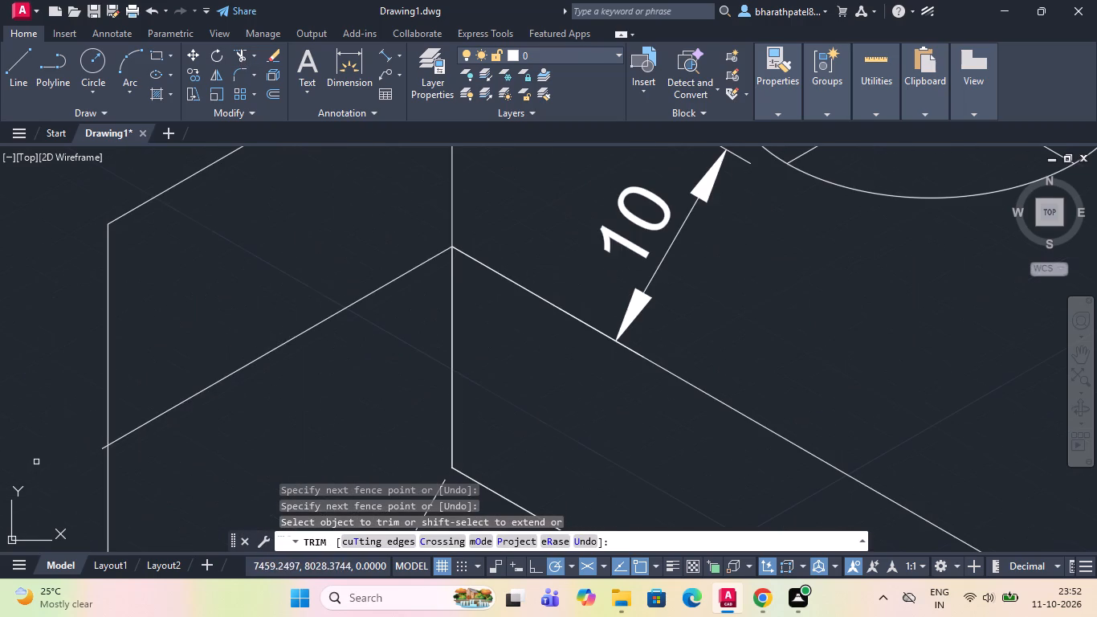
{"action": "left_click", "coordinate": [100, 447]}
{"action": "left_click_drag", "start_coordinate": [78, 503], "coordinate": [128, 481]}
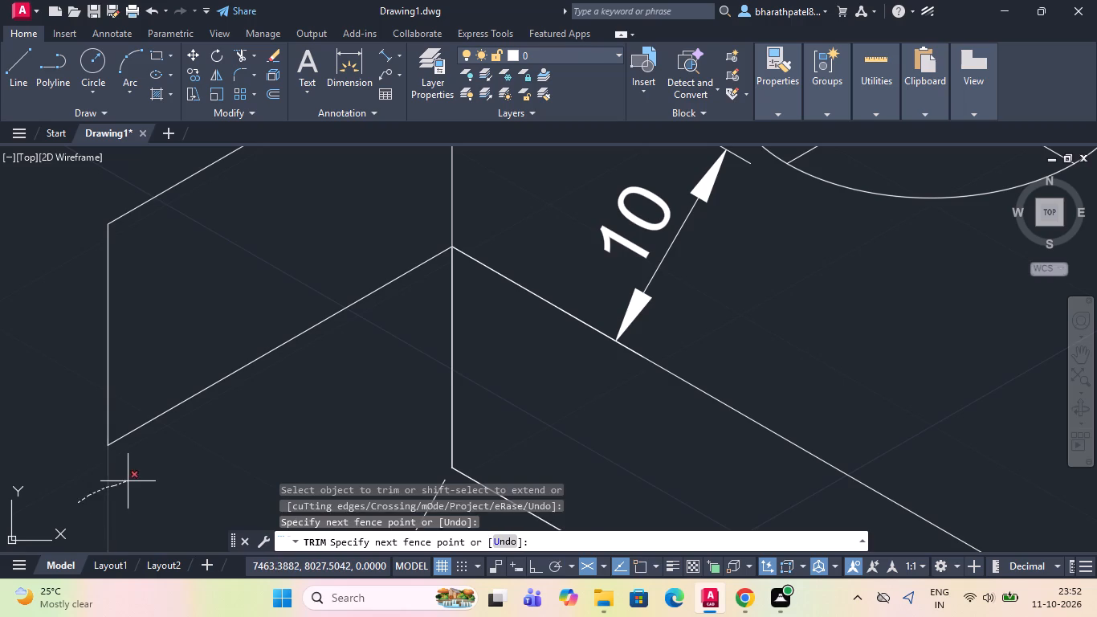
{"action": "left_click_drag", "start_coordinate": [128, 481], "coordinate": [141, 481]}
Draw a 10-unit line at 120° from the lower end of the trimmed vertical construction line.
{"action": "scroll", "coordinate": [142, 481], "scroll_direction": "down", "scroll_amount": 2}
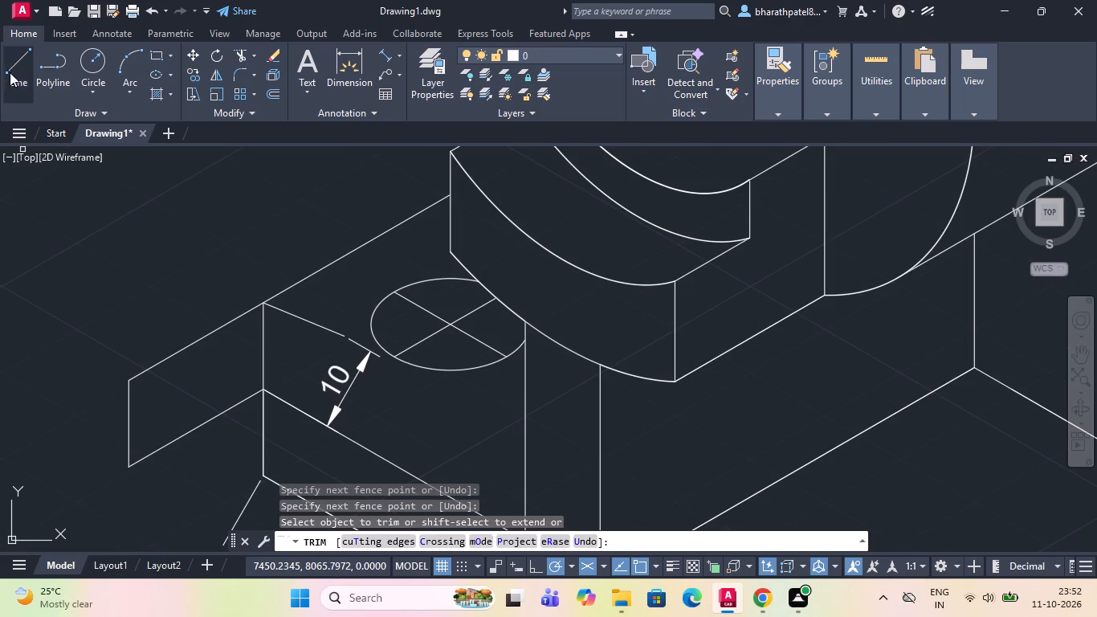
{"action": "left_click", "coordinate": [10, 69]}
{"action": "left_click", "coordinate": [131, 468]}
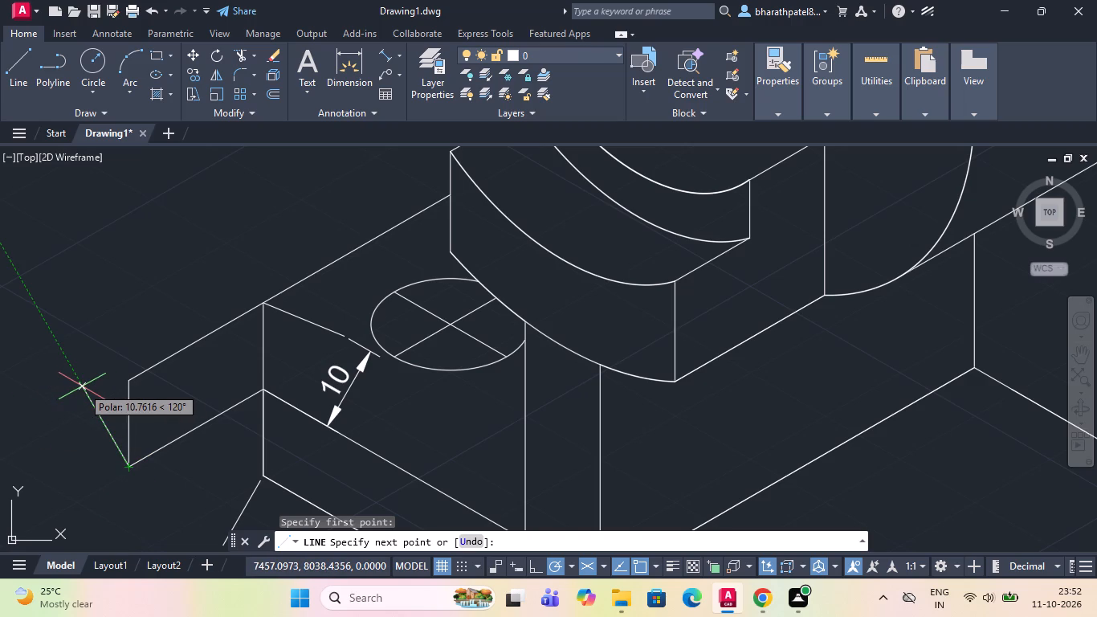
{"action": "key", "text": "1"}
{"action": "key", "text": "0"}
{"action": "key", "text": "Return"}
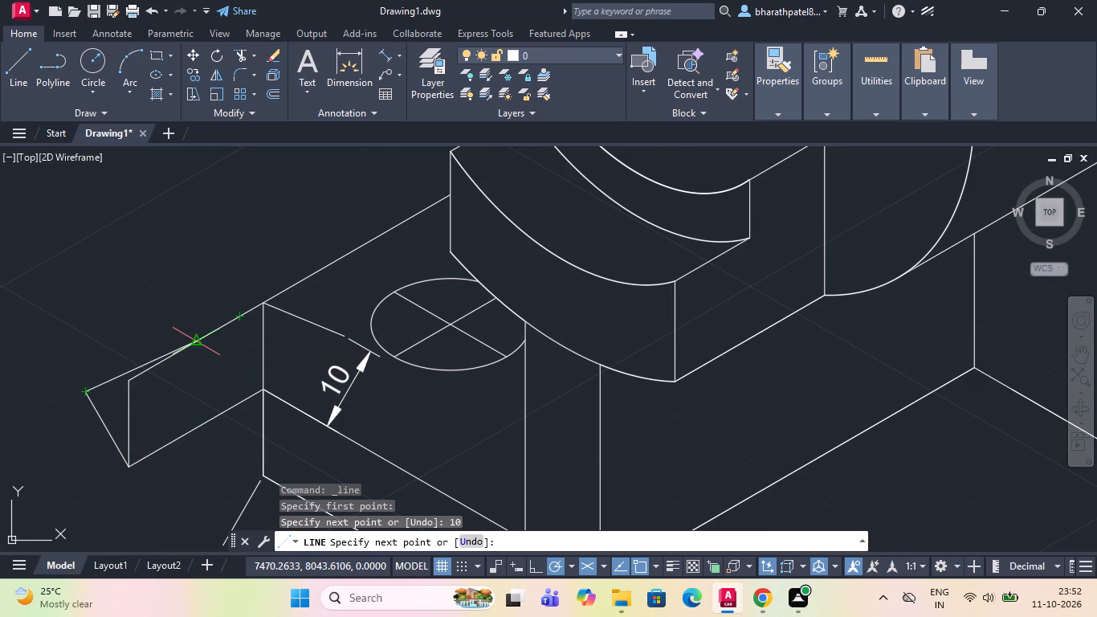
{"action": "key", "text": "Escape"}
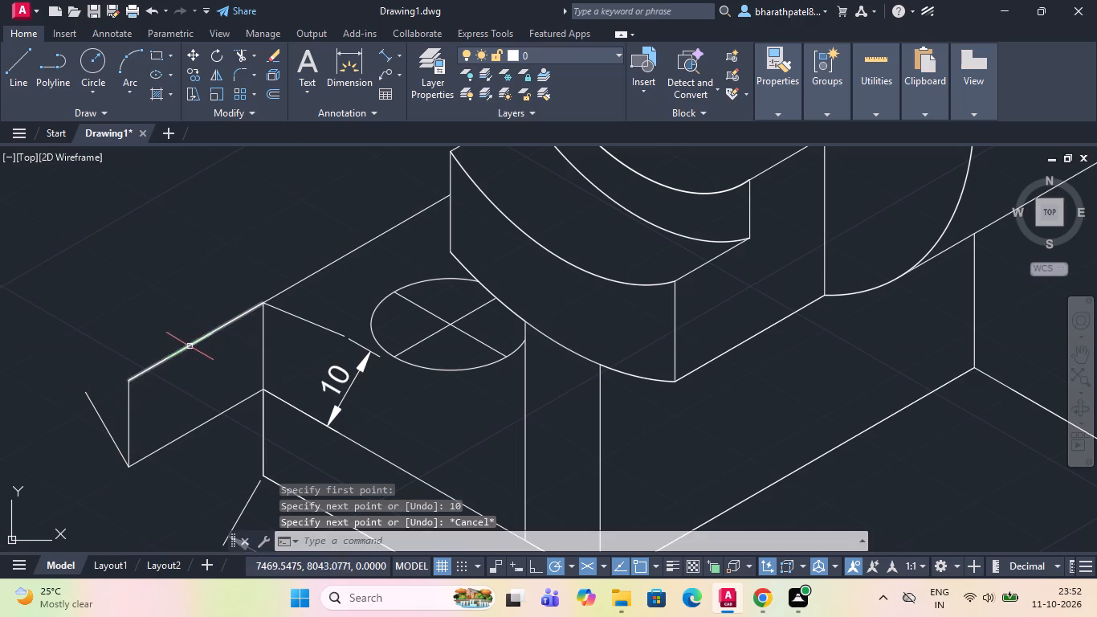
Delete the 120° line, the vertical construction line and both 210° extension lines outside the plate's left corner.
{"action": "left_click", "coordinate": [100, 419]}
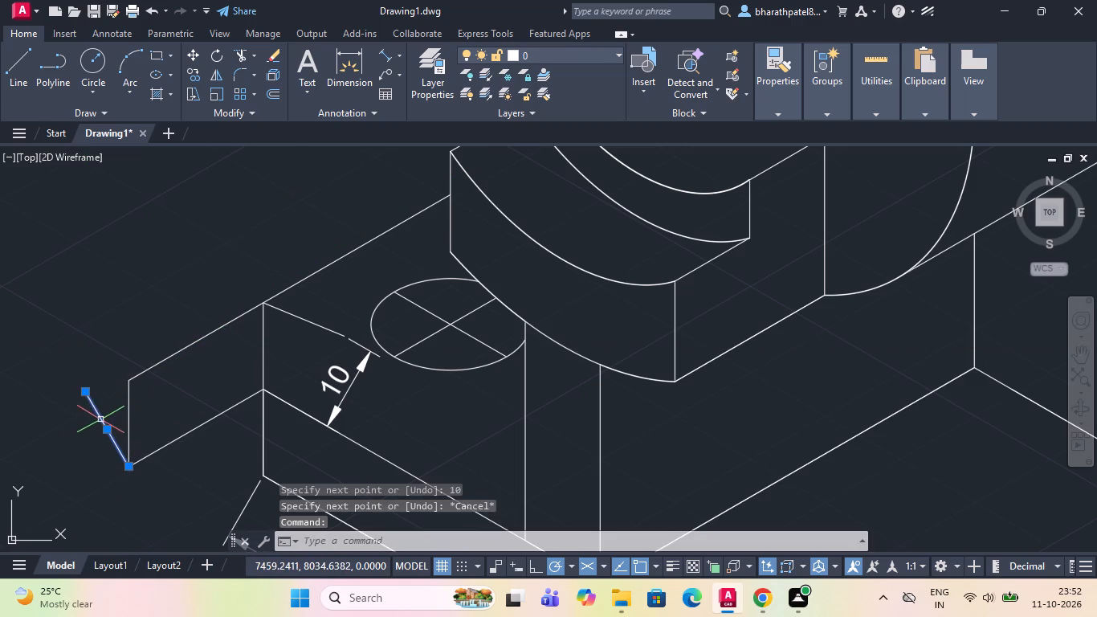
{"action": "left_click", "coordinate": [122, 407]}
{"action": "left_click_drag", "start_coordinate": [145, 390], "coordinate": [149, 378]}
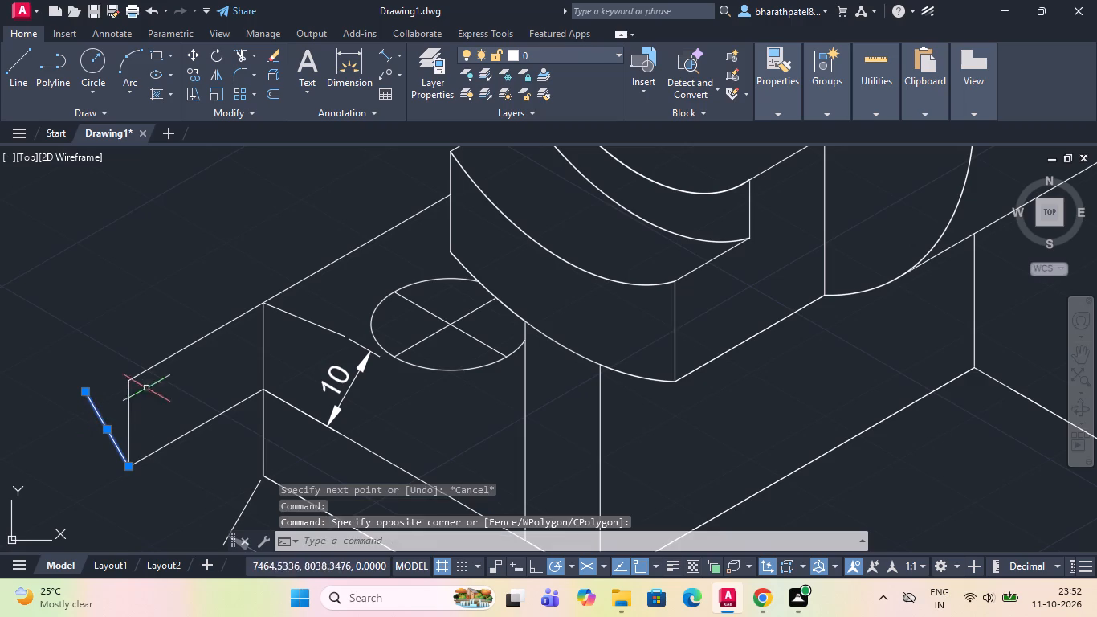
{"action": "left_click_drag", "start_coordinate": [149, 378], "coordinate": [149, 379]}
{"action": "left_click_drag", "start_coordinate": [152, 367], "coordinate": [145, 374]}
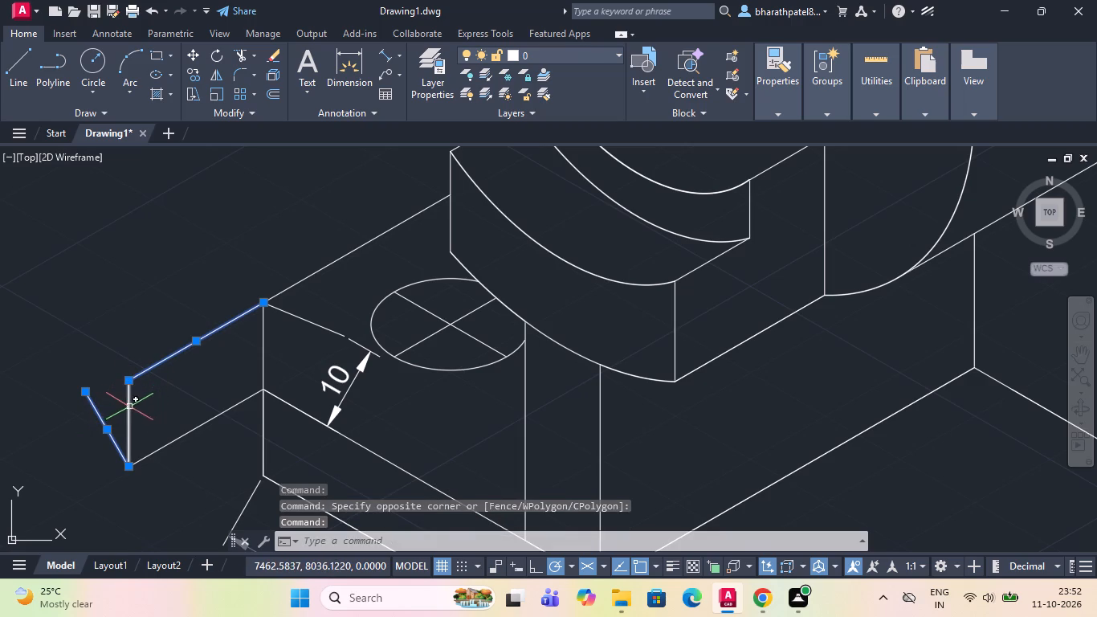
{"action": "left_click", "coordinate": [129, 407]}
{"action": "left_click", "coordinate": [159, 452]}
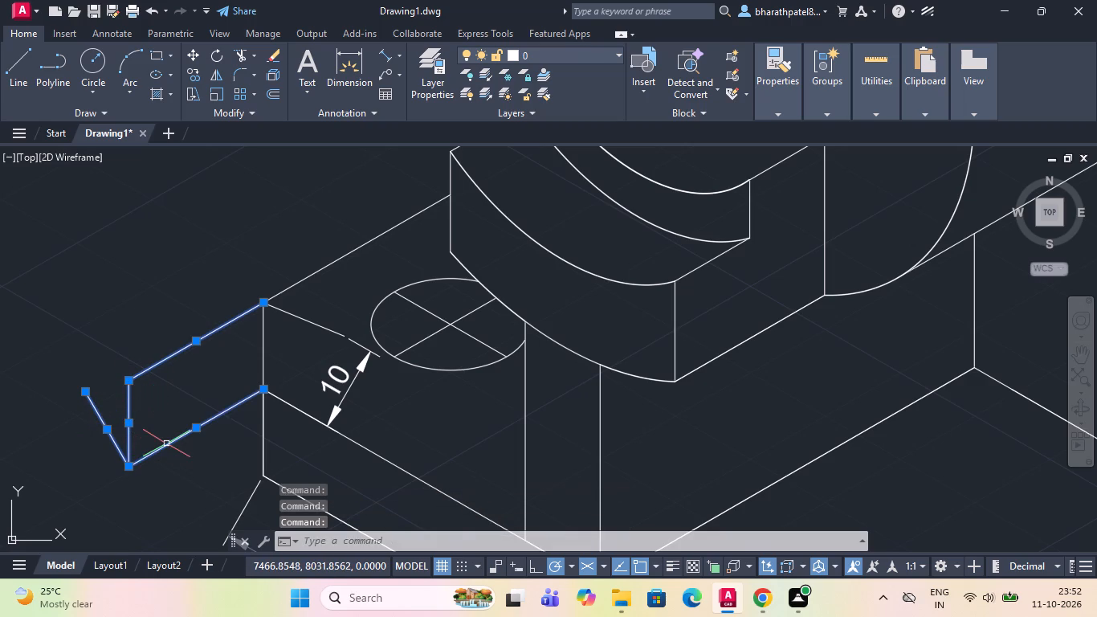
{"action": "key", "text": "Delete"}
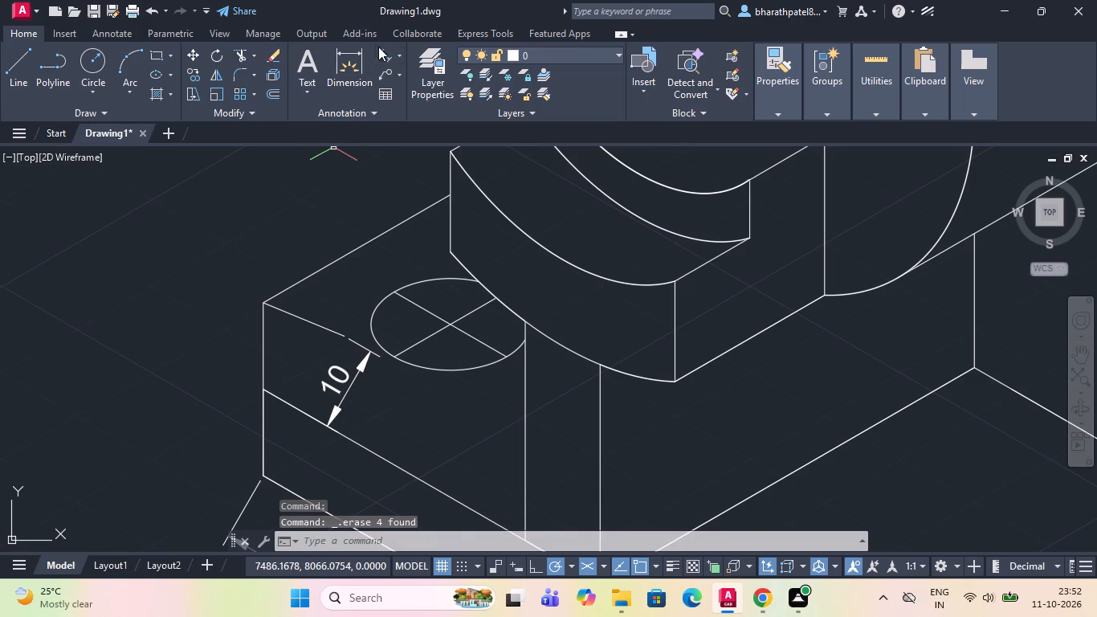
Add an aligned dimension to the upper vertical segment of the plate's left corner, placed outside the plate.
{"action": "left_click", "coordinate": [381, 51]}
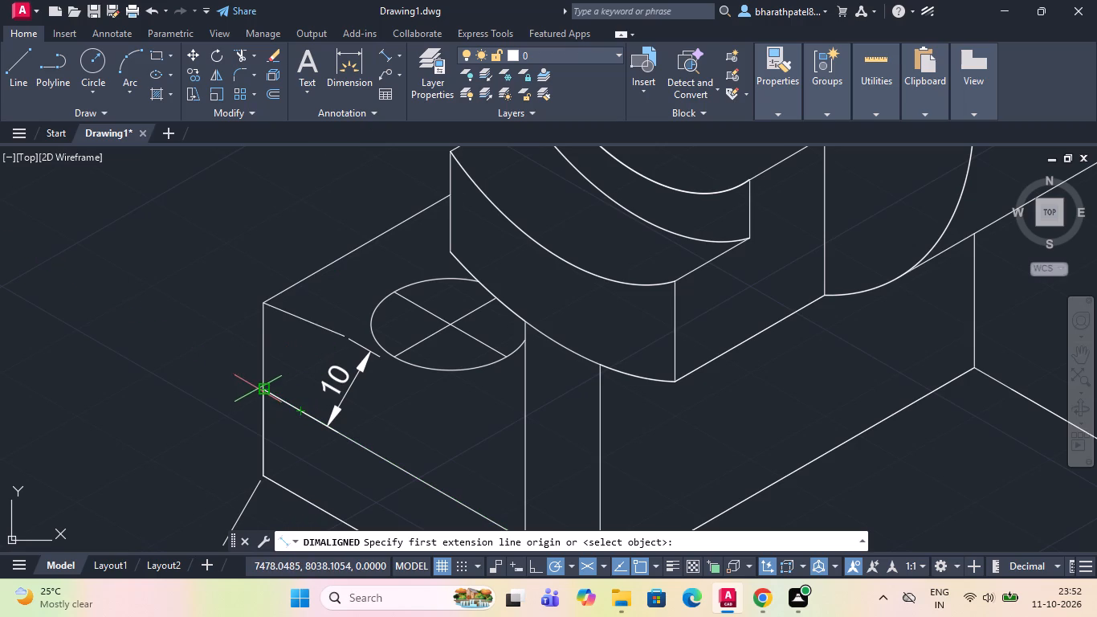
{"action": "left_click", "coordinate": [261, 390]}
{"action": "left_click", "coordinate": [267, 307]}
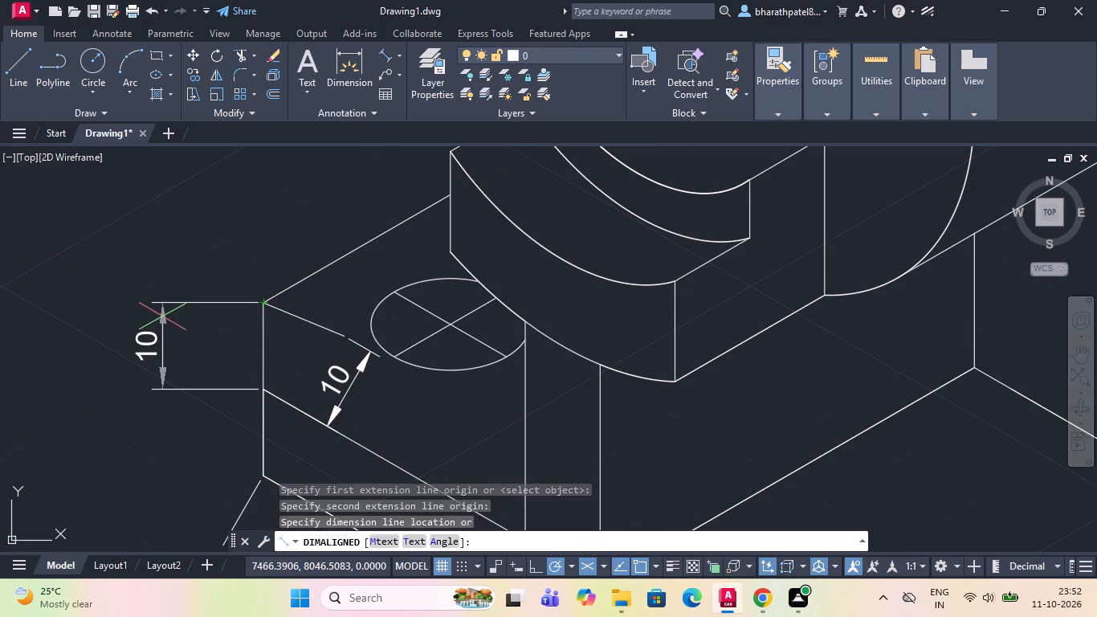
{"action": "left_click", "coordinate": [152, 325]}
Trim the piece of the boss's curved lower edge lying between the two vertical edges of the upright's support.
{"action": "scroll", "coordinate": [161, 308], "scroll_direction": "down", "scroll_amount": 4}
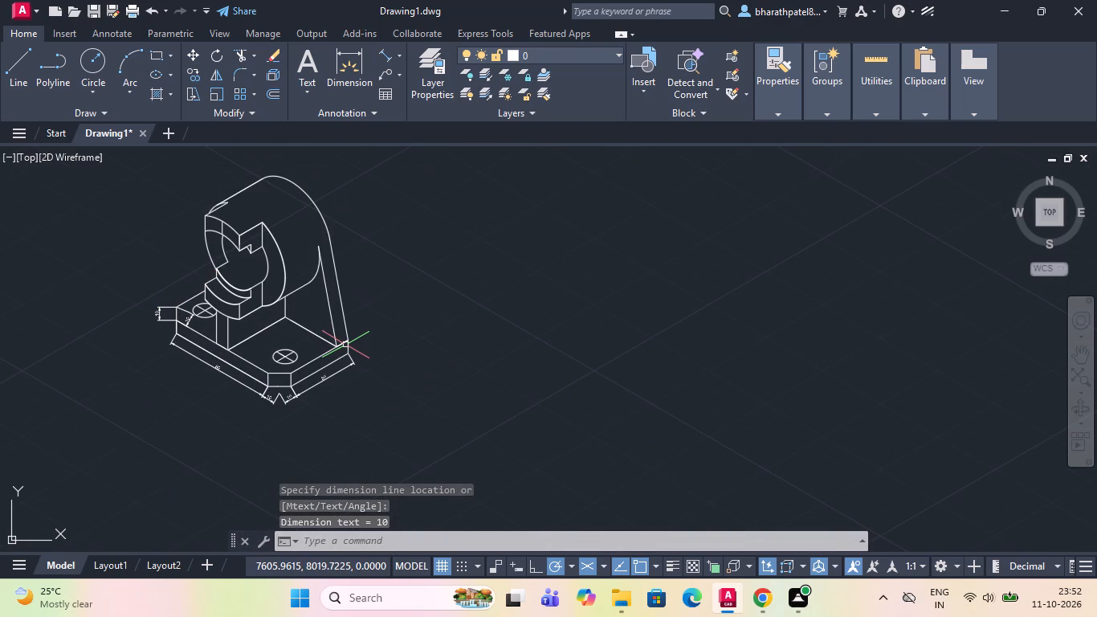
{"action": "left_click", "coordinate": [243, 58]}
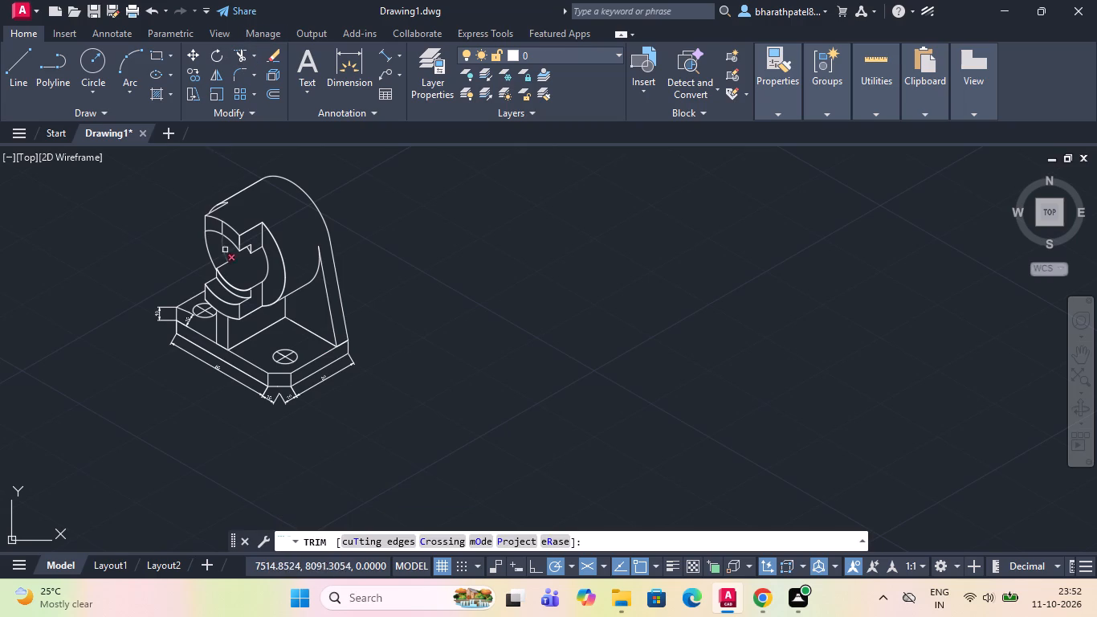
{"action": "left_click", "coordinate": [223, 314]}
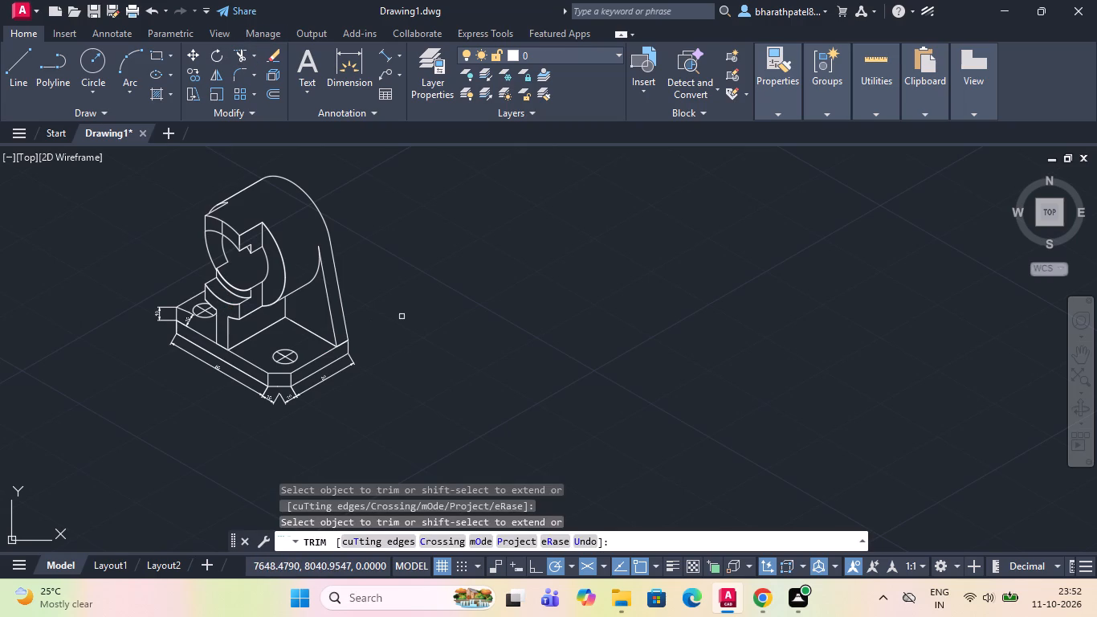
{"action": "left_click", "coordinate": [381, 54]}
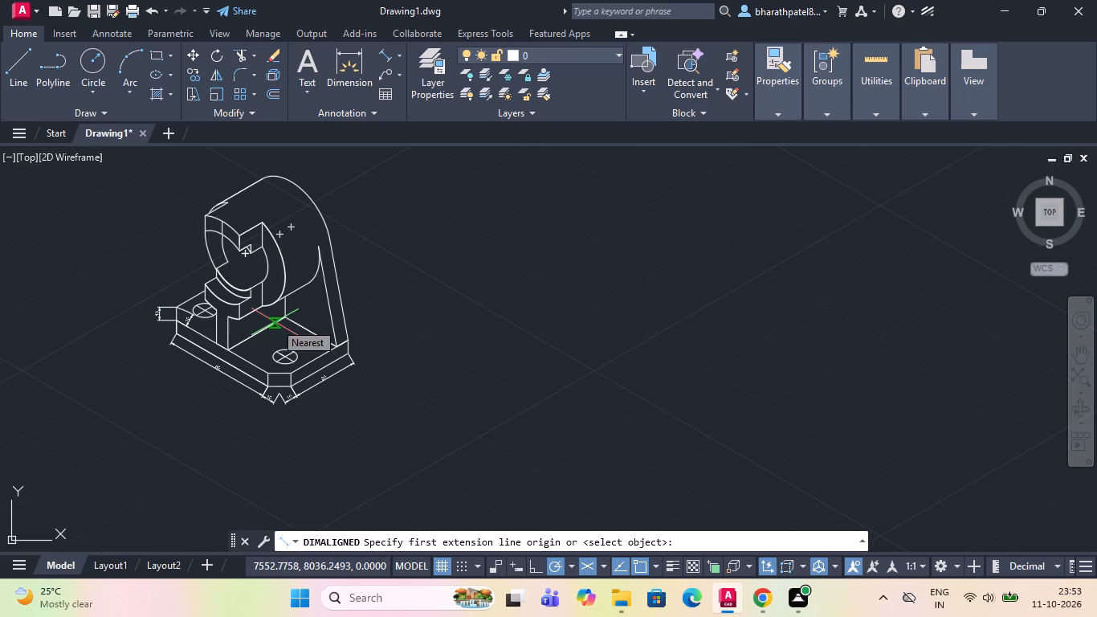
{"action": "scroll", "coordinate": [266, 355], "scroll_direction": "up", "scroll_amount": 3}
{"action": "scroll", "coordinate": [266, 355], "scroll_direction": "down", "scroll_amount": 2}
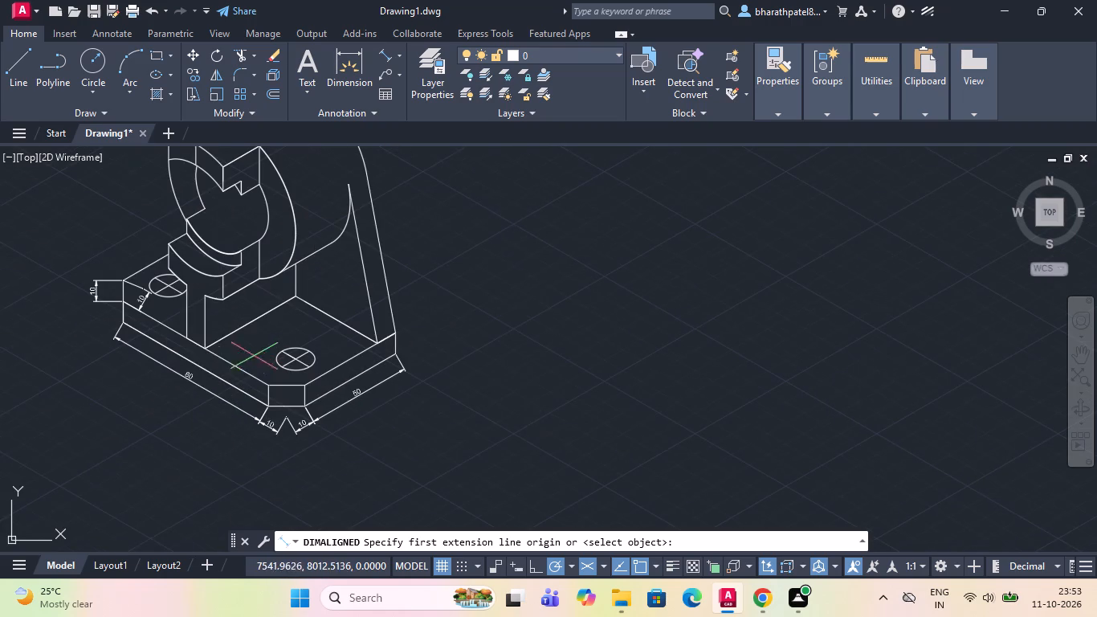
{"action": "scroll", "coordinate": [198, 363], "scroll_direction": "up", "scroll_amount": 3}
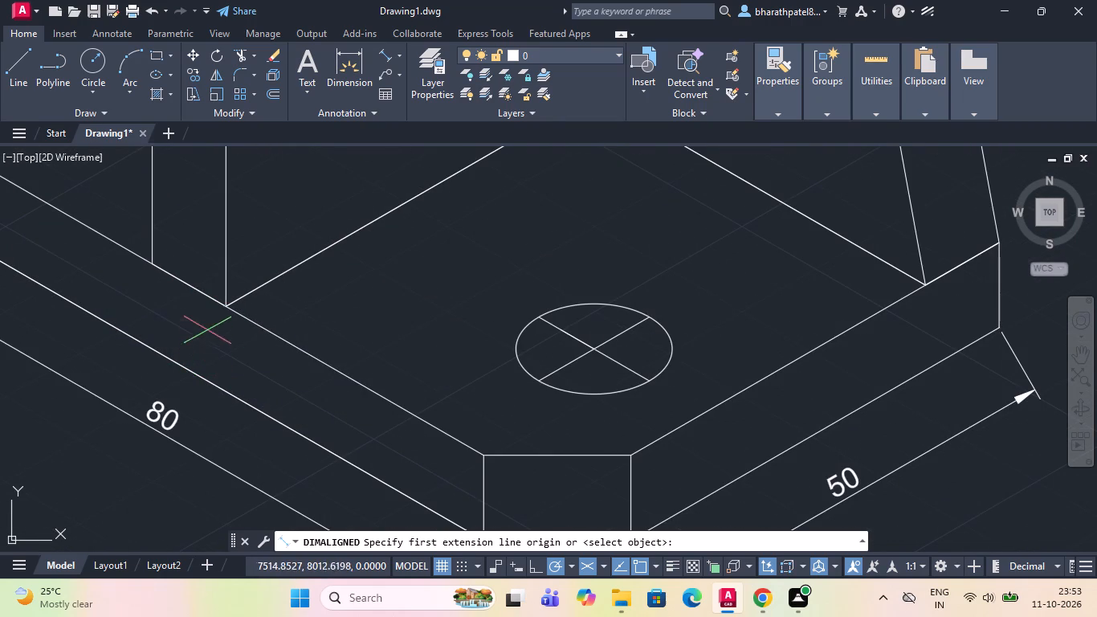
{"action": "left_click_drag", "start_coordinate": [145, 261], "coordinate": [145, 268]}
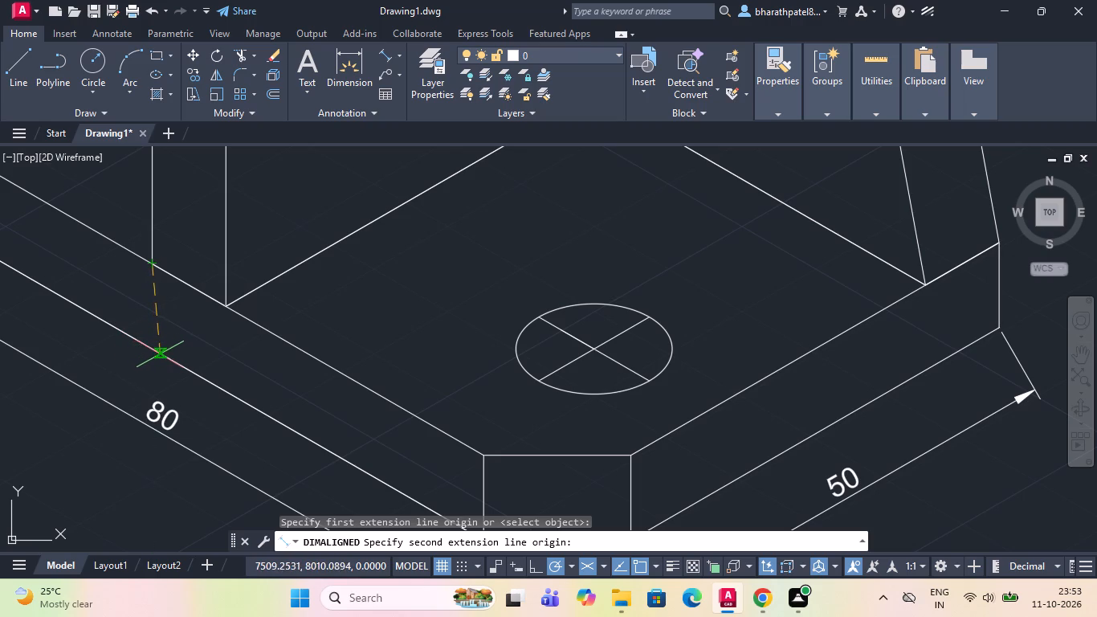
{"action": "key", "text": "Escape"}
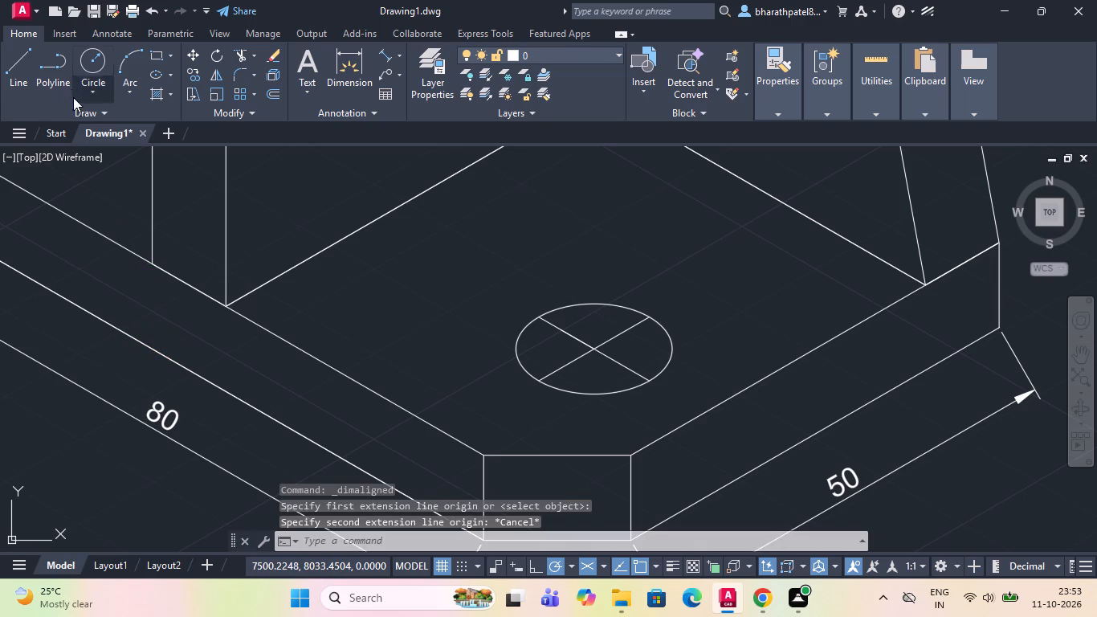
Draw a 10-unit vertical line straight down the plate's long front face, starting on its top edge just left of the upright's support.
{"action": "left_click", "coordinate": [15, 59]}
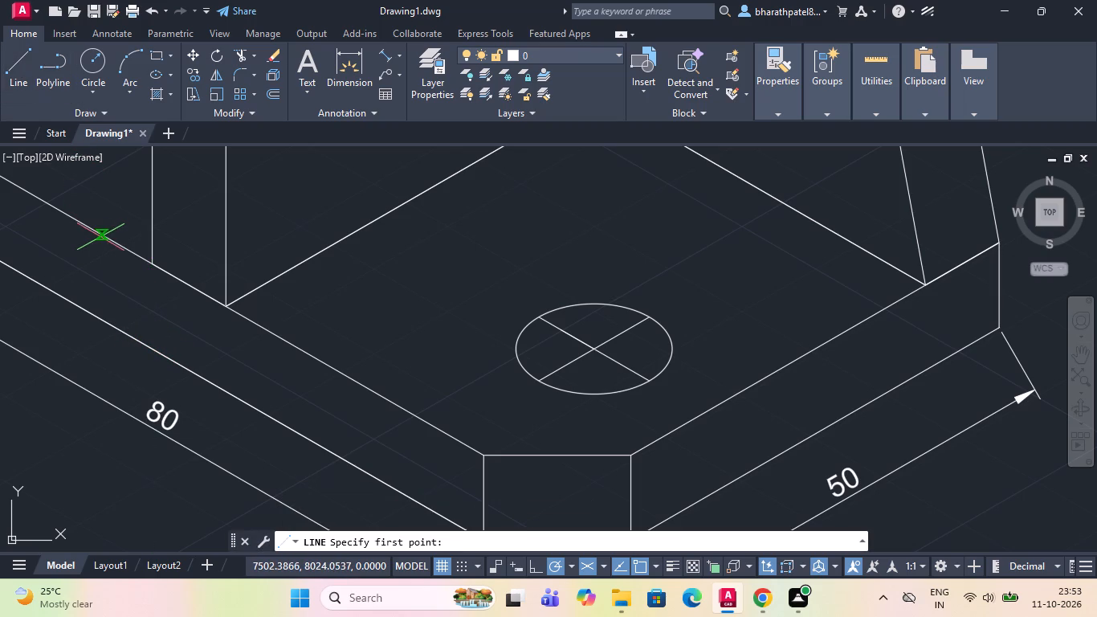
{"action": "left_click", "coordinate": [100, 232]}
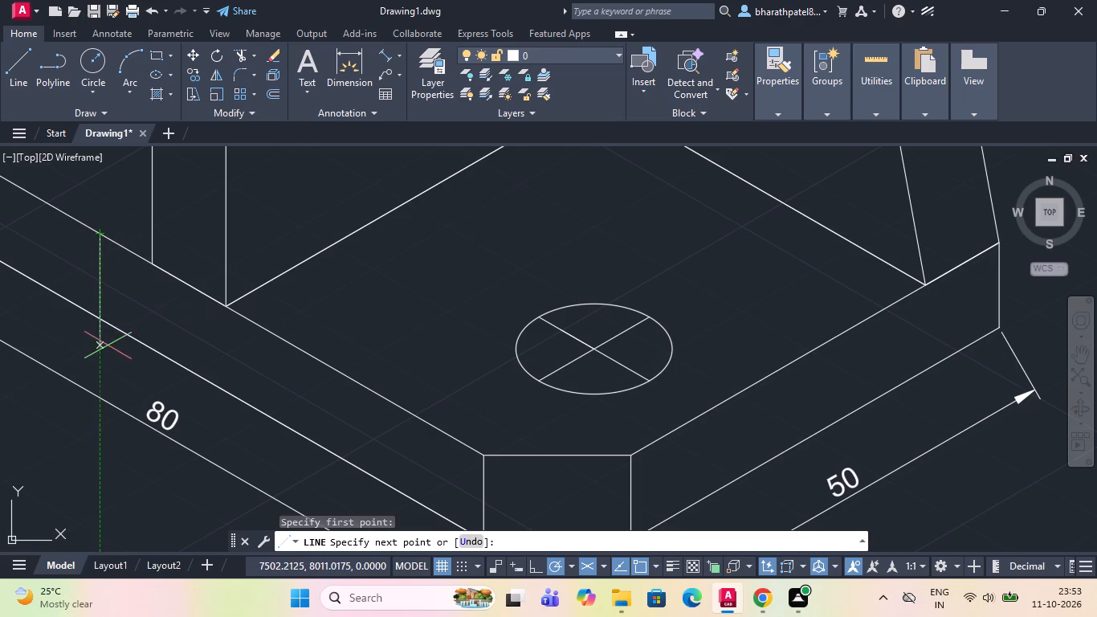
{"action": "key", "text": "1"}
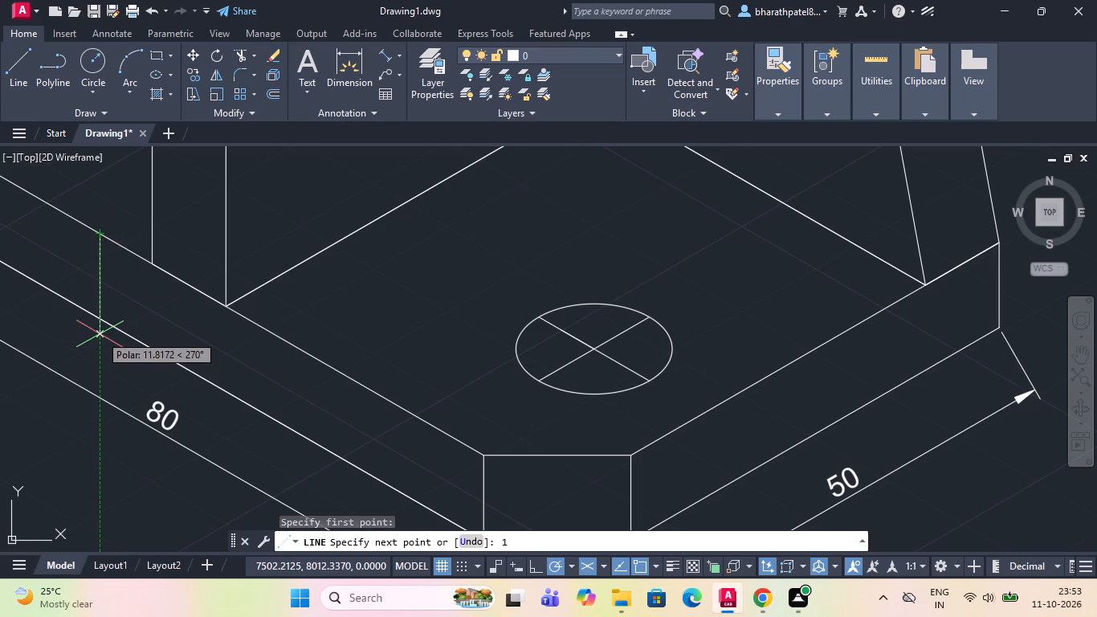
{"action": "key", "text": "0"}
{"action": "key", "text": "Return"}
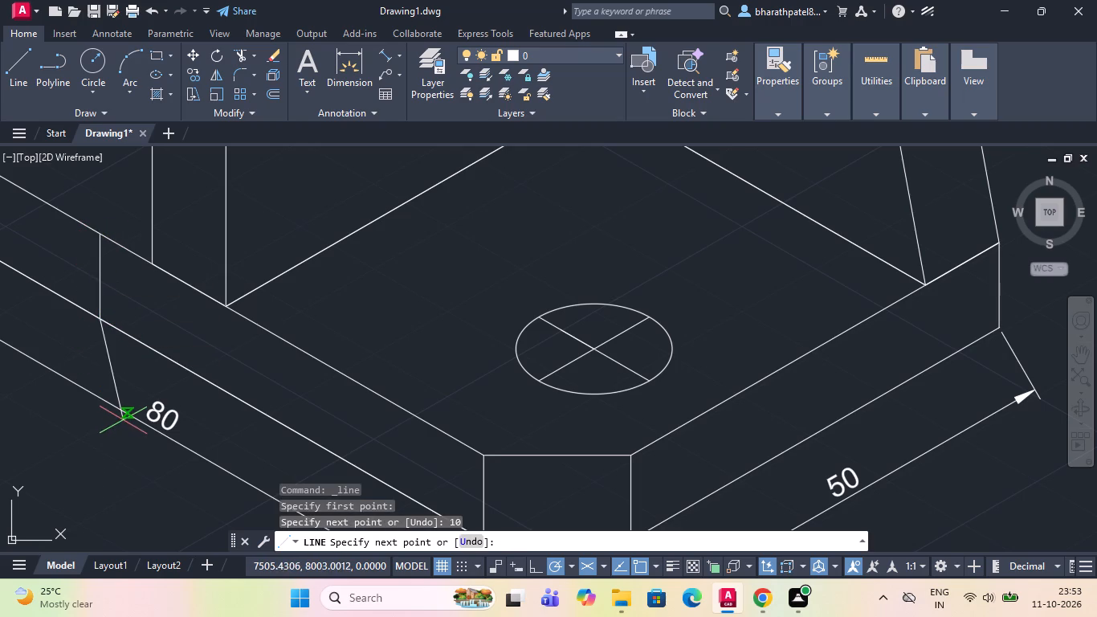
{"action": "key", "text": "Escape"}
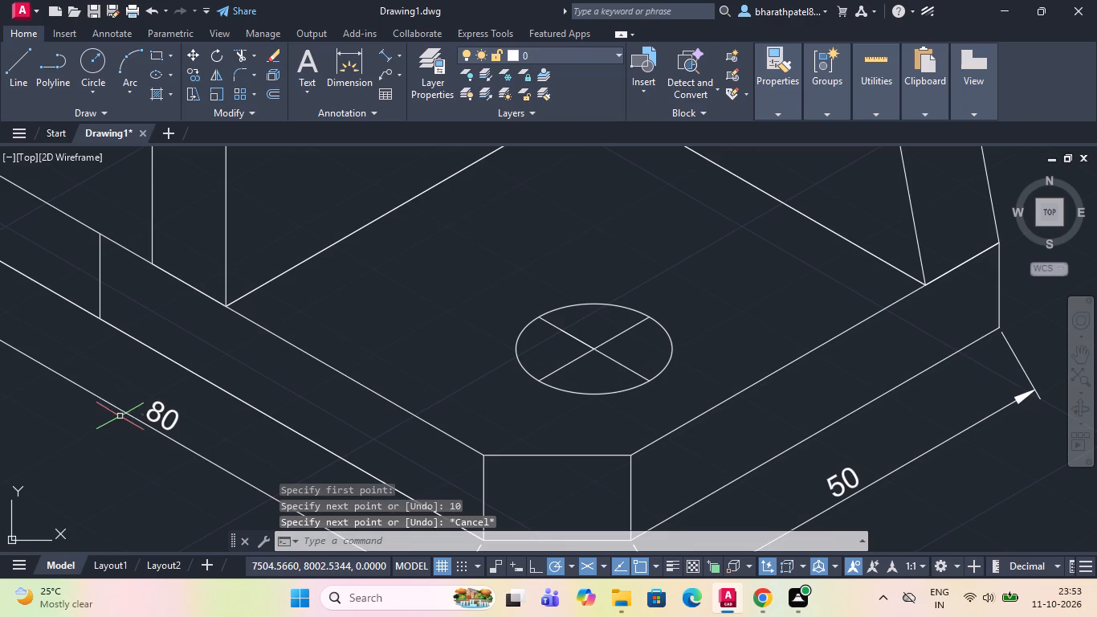
Add an aligned dimension to the short vertical line on the plate's front face, placing the dimension directly over the line.
{"action": "left_click", "coordinate": [387, 56]}
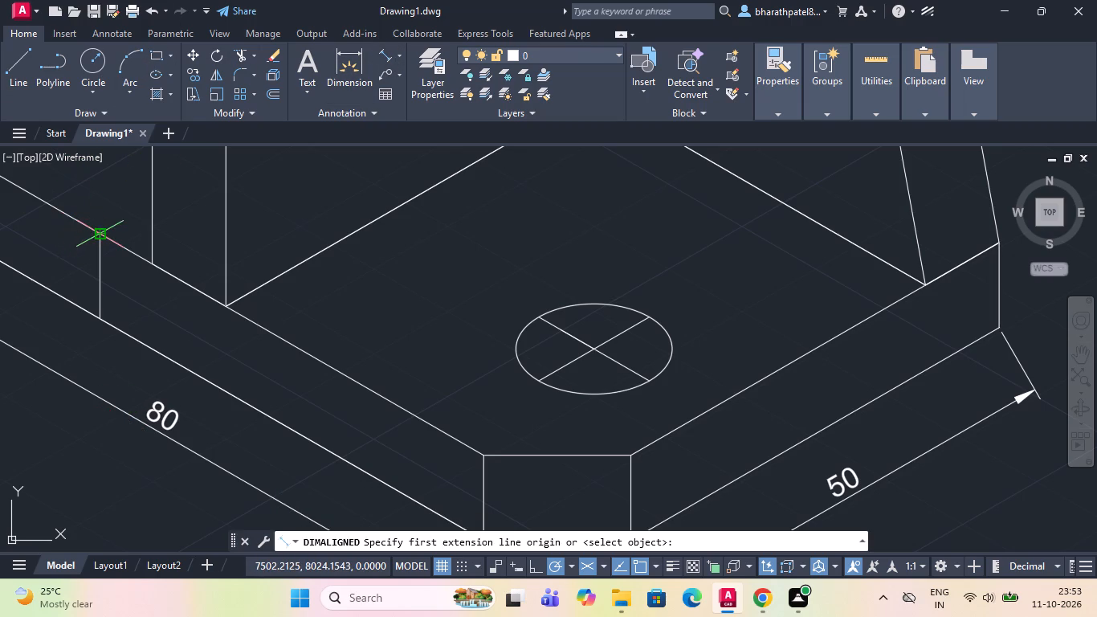
{"action": "left_click_drag", "start_coordinate": [97, 236], "coordinate": [97, 259]}
{"action": "left_click", "coordinate": [96, 315]}
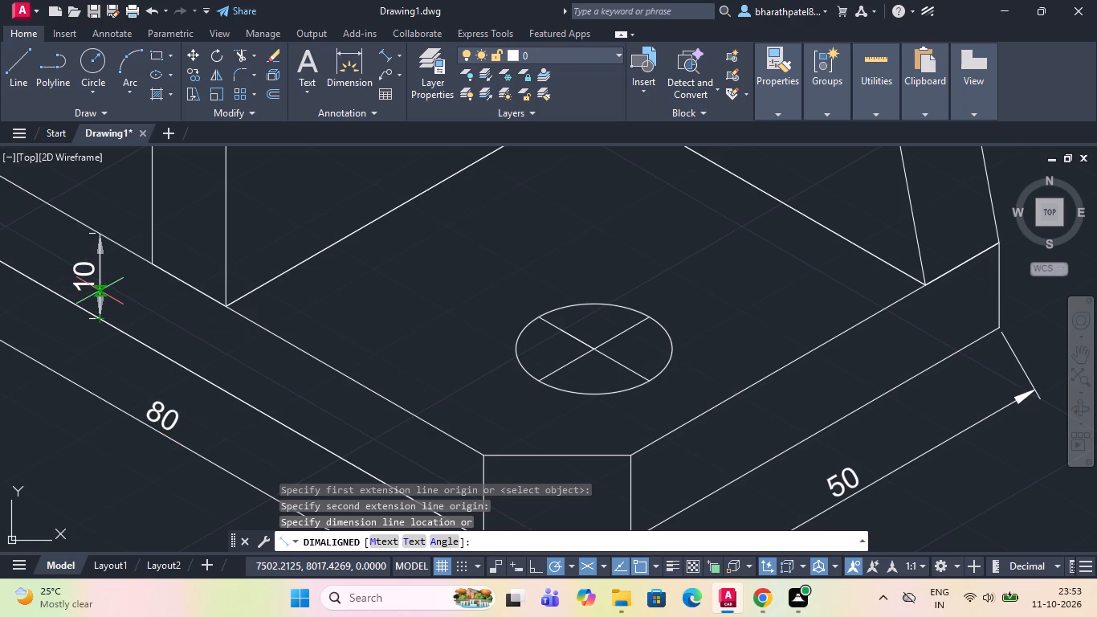
{"action": "left_click", "coordinate": [100, 291]}
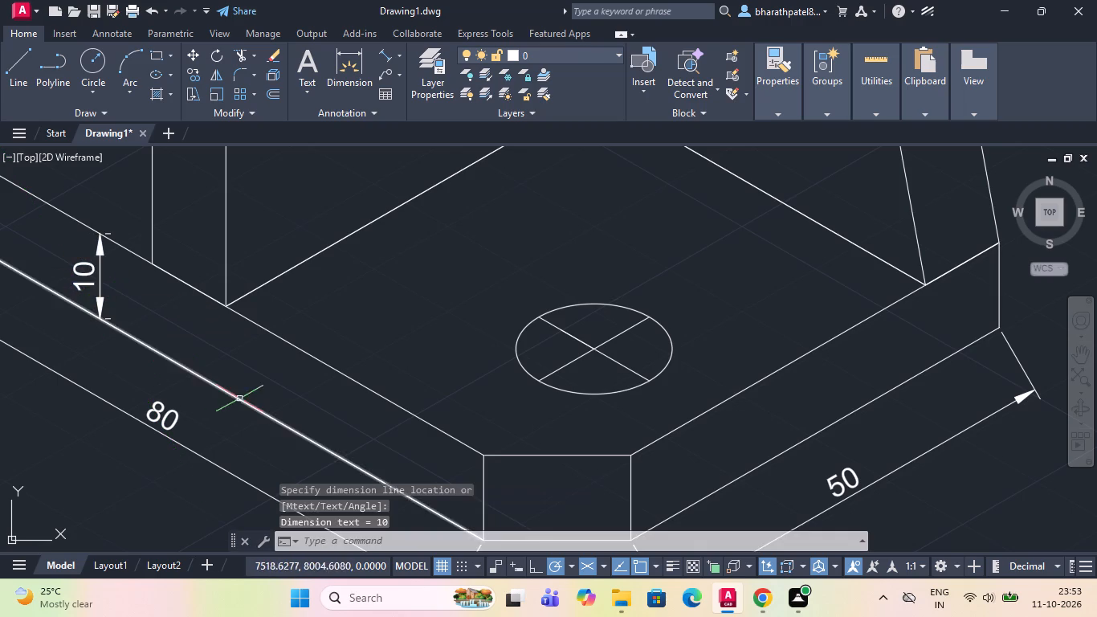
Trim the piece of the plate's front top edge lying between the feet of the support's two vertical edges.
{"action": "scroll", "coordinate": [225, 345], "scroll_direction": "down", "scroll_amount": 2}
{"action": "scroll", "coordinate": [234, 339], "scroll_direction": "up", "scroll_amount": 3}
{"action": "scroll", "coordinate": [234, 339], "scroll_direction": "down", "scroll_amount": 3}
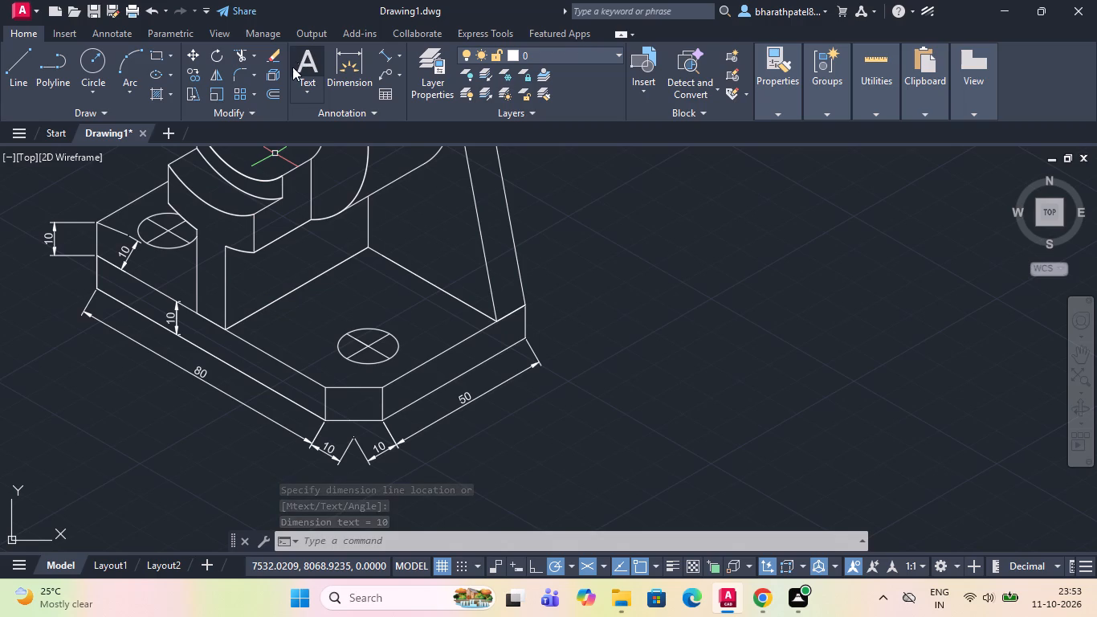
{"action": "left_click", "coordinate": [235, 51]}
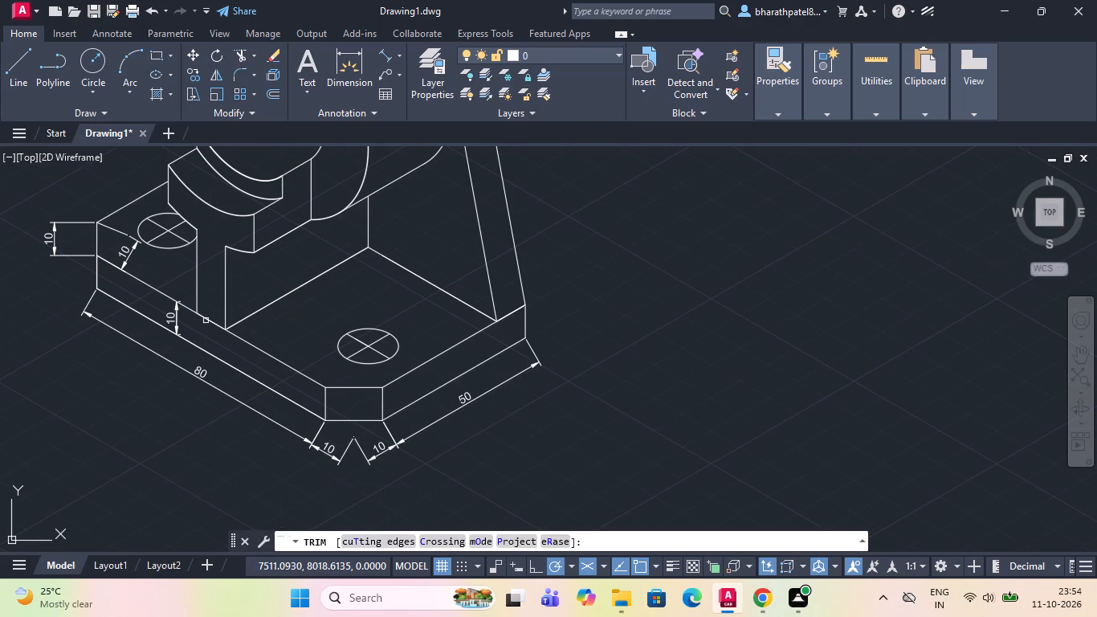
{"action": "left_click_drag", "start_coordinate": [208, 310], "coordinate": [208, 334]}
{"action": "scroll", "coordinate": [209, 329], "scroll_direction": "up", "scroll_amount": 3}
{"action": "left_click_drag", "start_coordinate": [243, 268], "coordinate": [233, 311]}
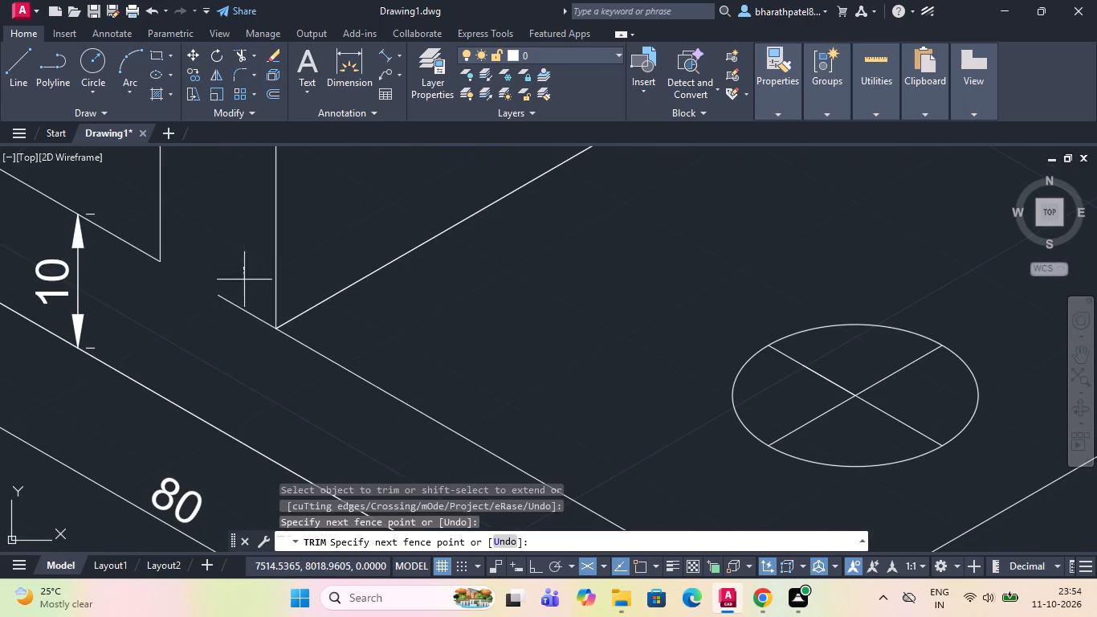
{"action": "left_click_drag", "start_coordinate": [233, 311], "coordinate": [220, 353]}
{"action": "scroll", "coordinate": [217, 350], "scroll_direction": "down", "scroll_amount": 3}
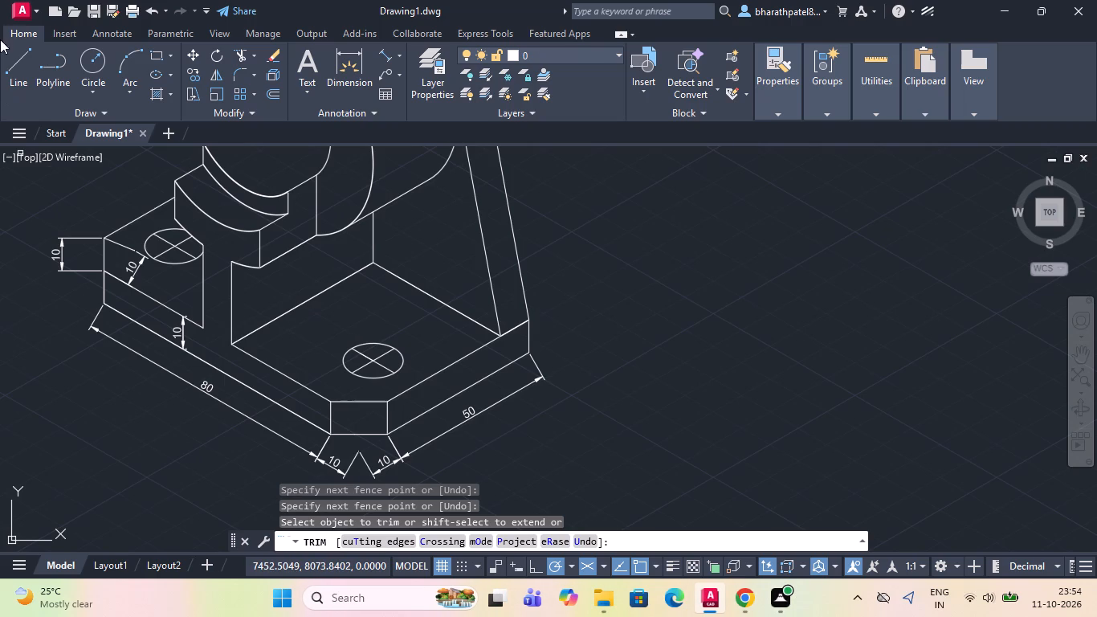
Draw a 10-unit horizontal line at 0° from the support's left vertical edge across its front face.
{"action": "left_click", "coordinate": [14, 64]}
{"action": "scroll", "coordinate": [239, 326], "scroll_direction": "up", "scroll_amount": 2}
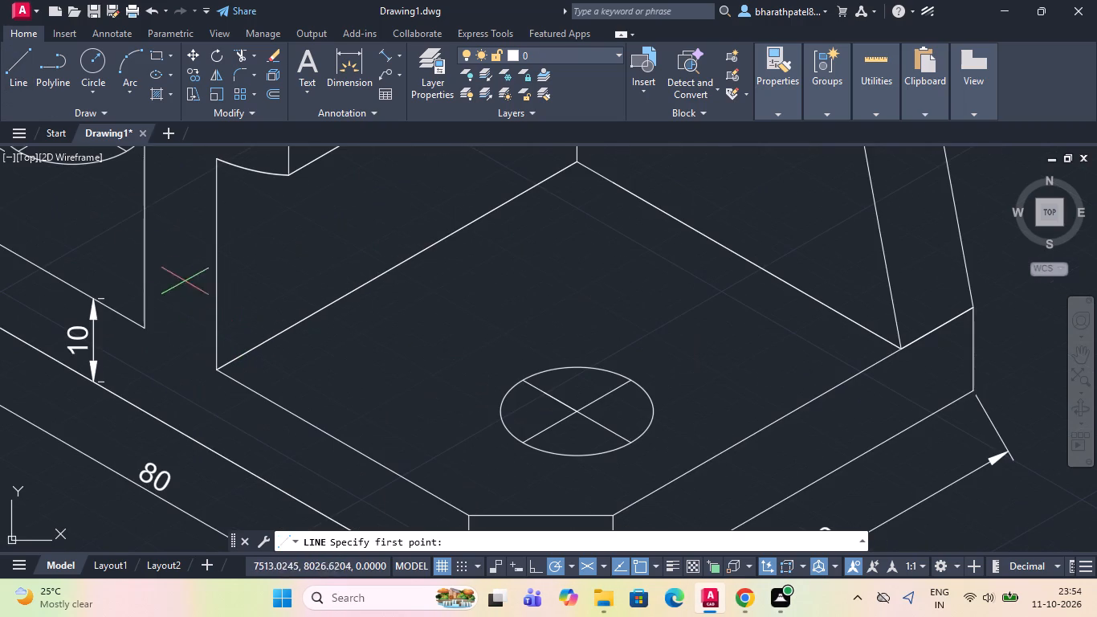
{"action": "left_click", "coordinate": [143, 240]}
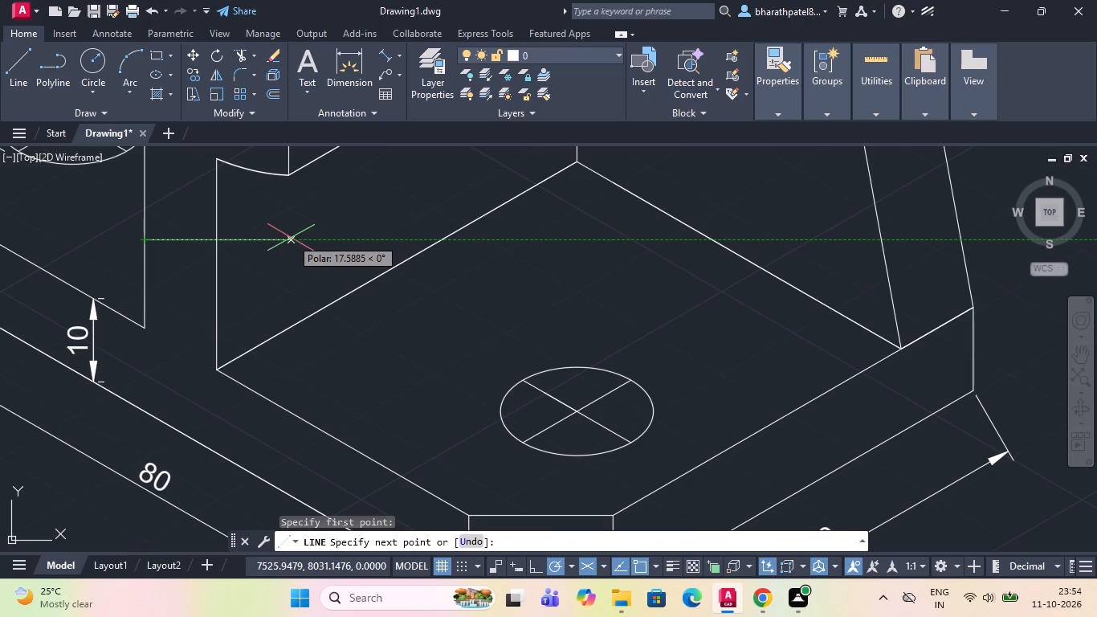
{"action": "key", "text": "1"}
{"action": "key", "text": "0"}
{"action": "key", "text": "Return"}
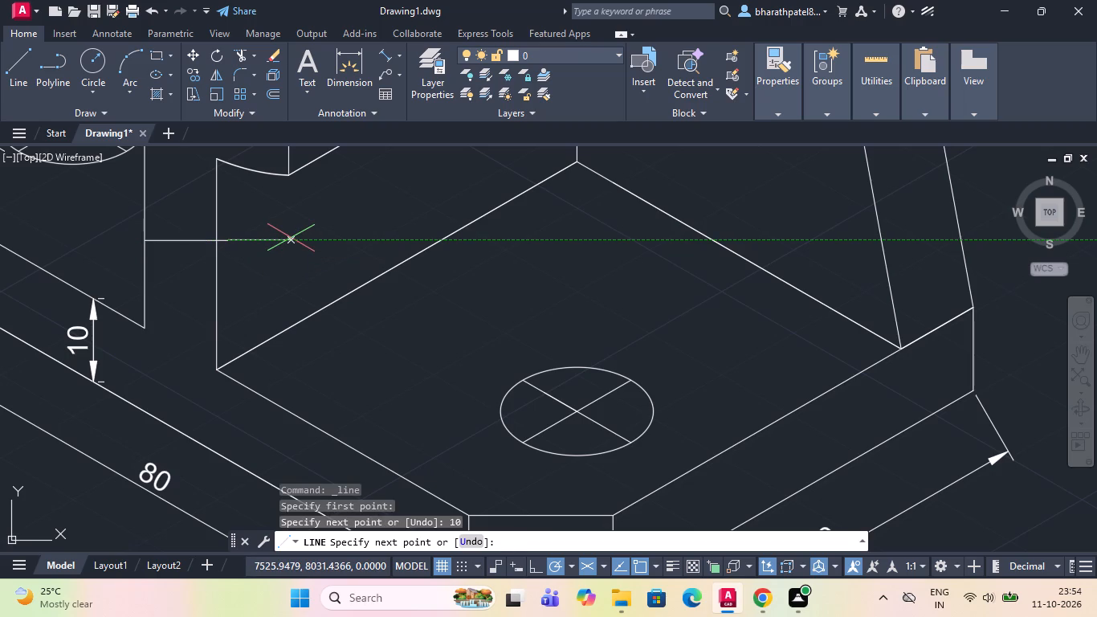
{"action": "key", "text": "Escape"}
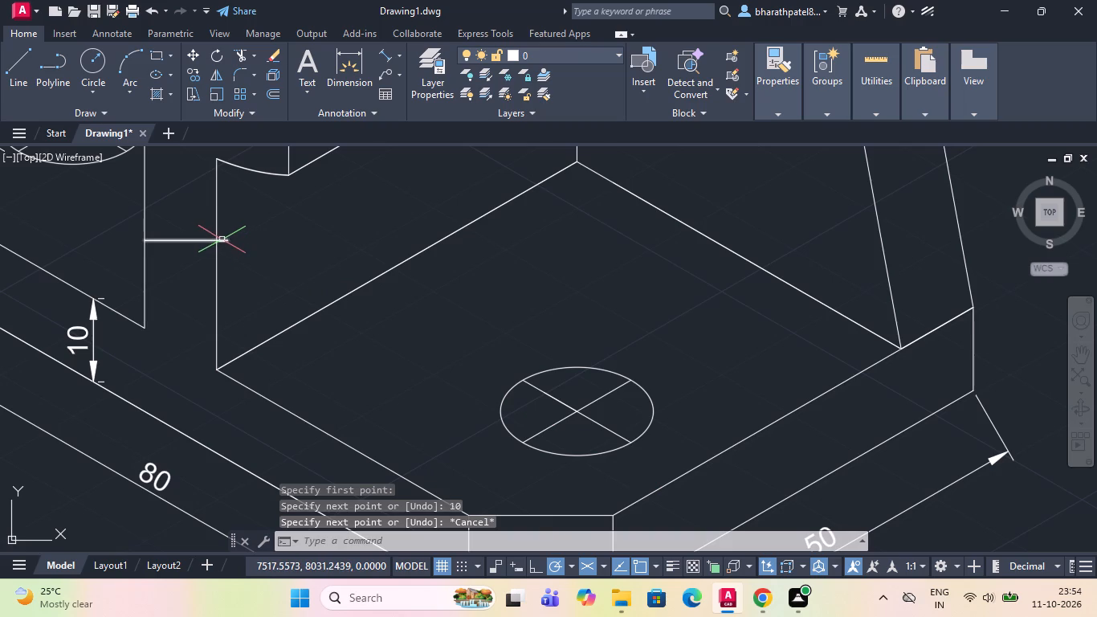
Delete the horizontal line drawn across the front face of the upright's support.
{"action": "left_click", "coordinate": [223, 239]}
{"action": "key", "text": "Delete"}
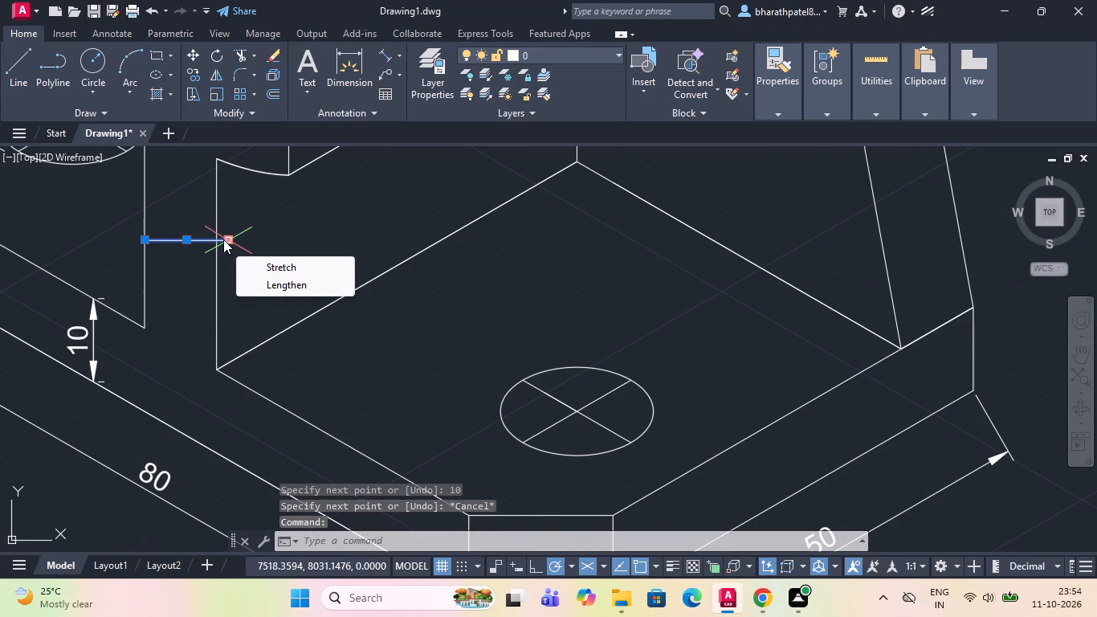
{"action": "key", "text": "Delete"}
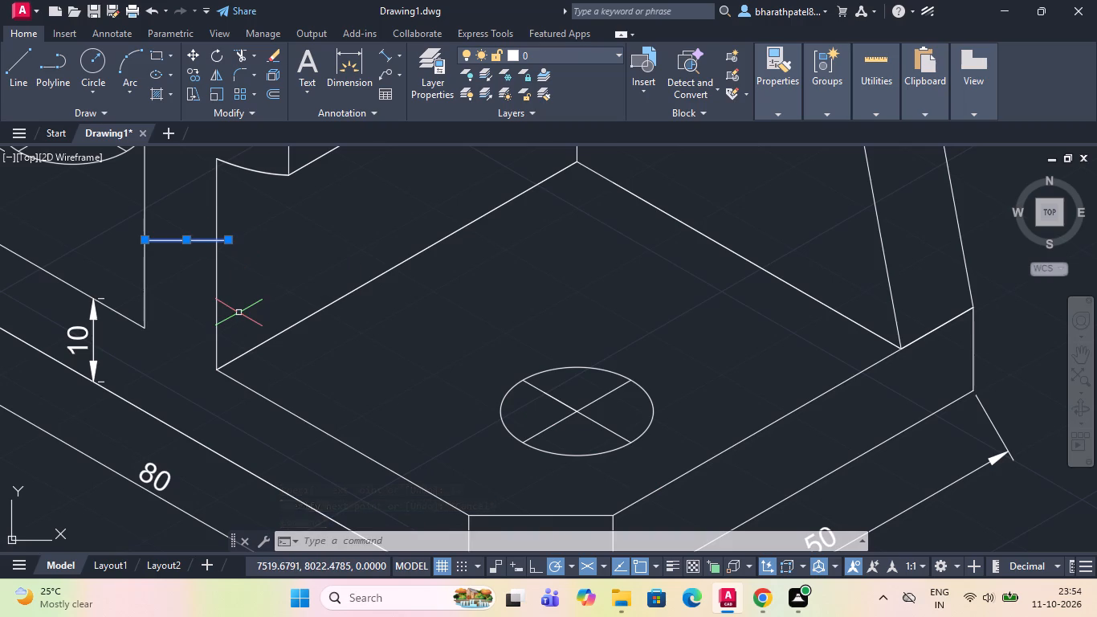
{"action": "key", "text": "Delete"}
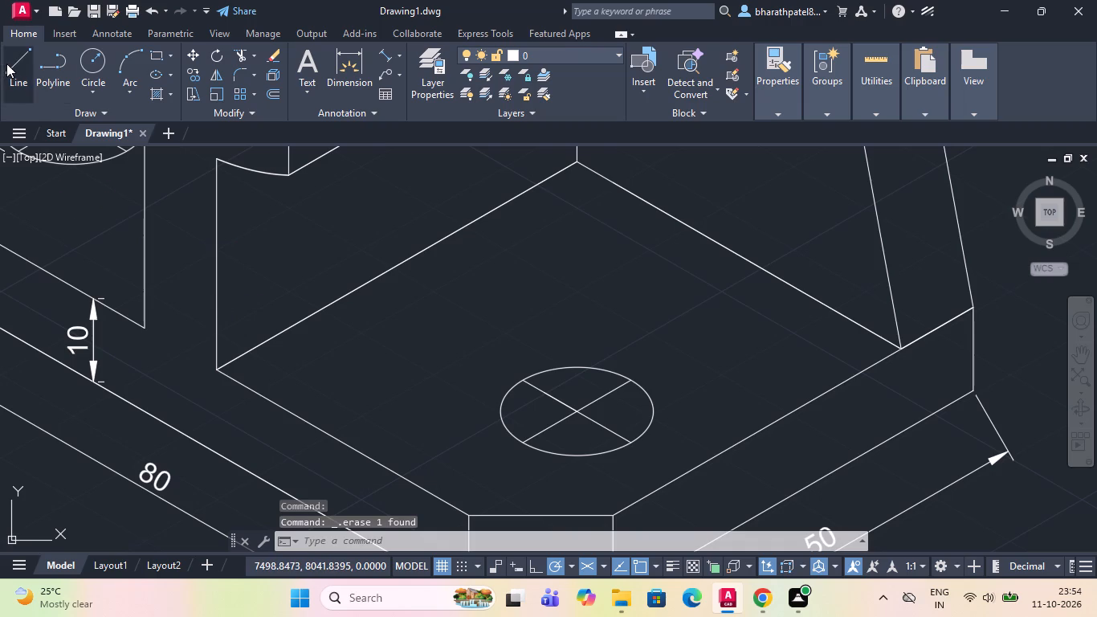
Draw a 10-unit line from the foot of the support's right vertical edge to the foot of its left vertical edge.
{"action": "left_click", "coordinate": [8, 62]}
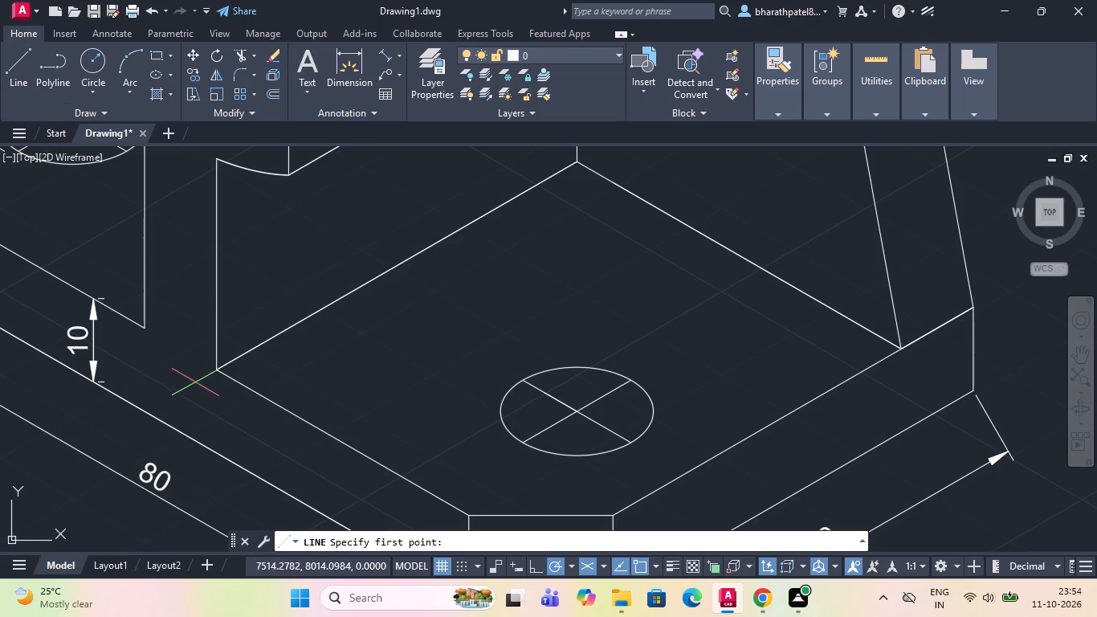
{"action": "left_click", "coordinate": [221, 367]}
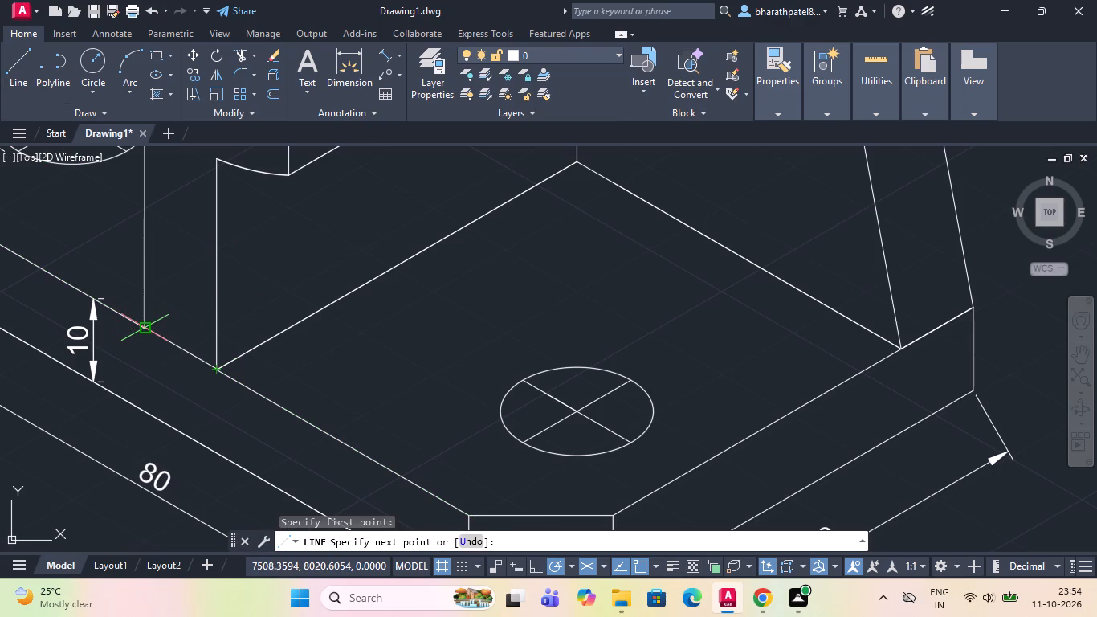
{"action": "key", "text": "1"}
{"action": "key", "text": "0"}
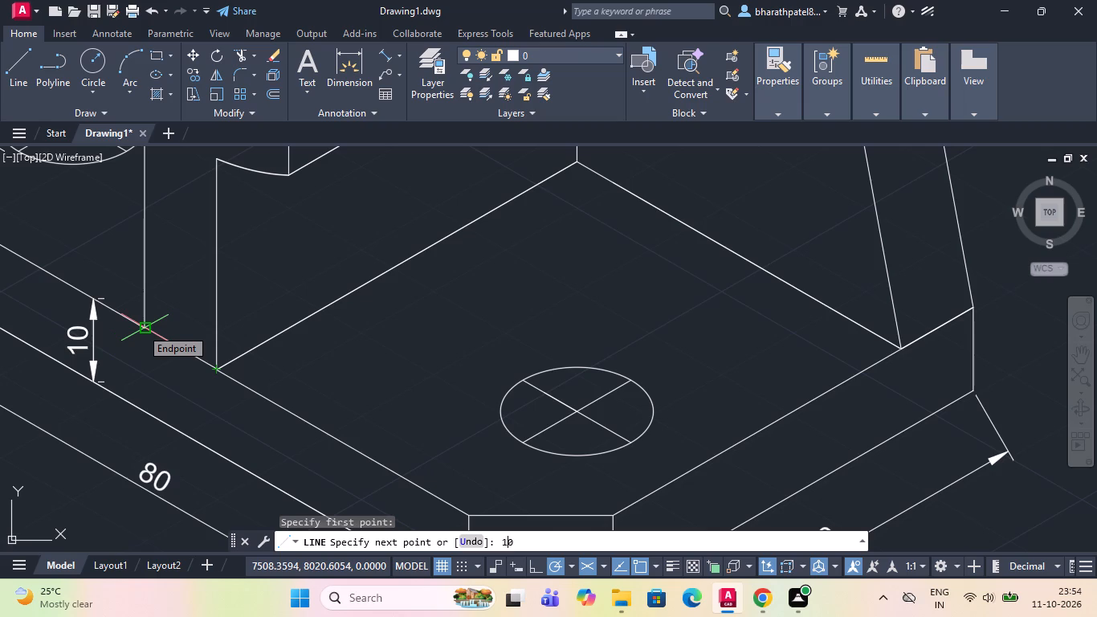
{"action": "key", "text": "Return"}
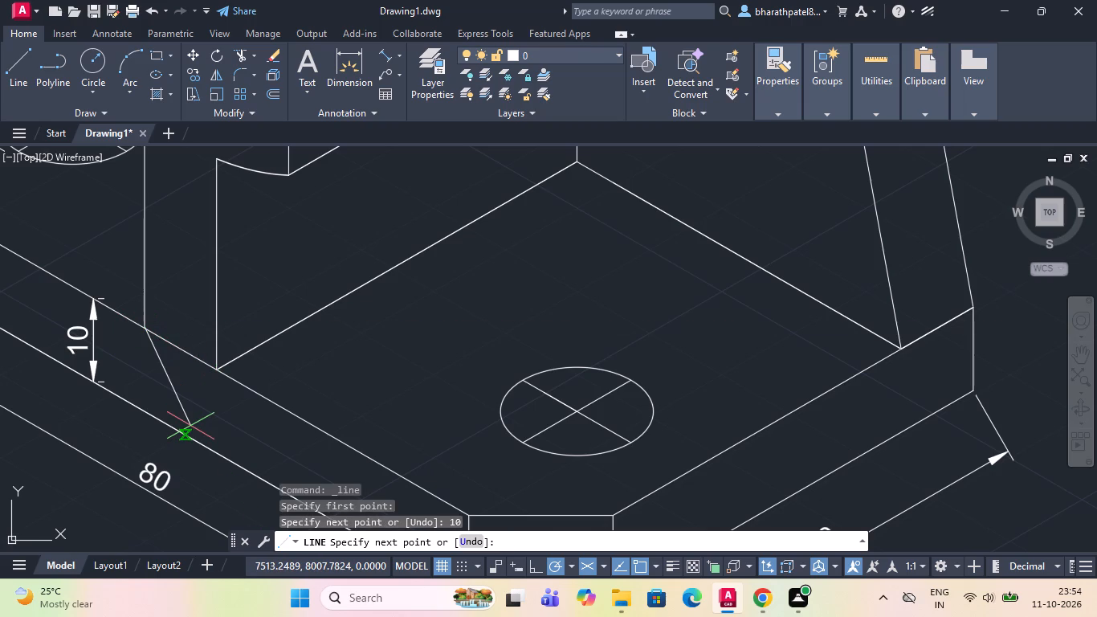
{"action": "key", "text": "Escape"}
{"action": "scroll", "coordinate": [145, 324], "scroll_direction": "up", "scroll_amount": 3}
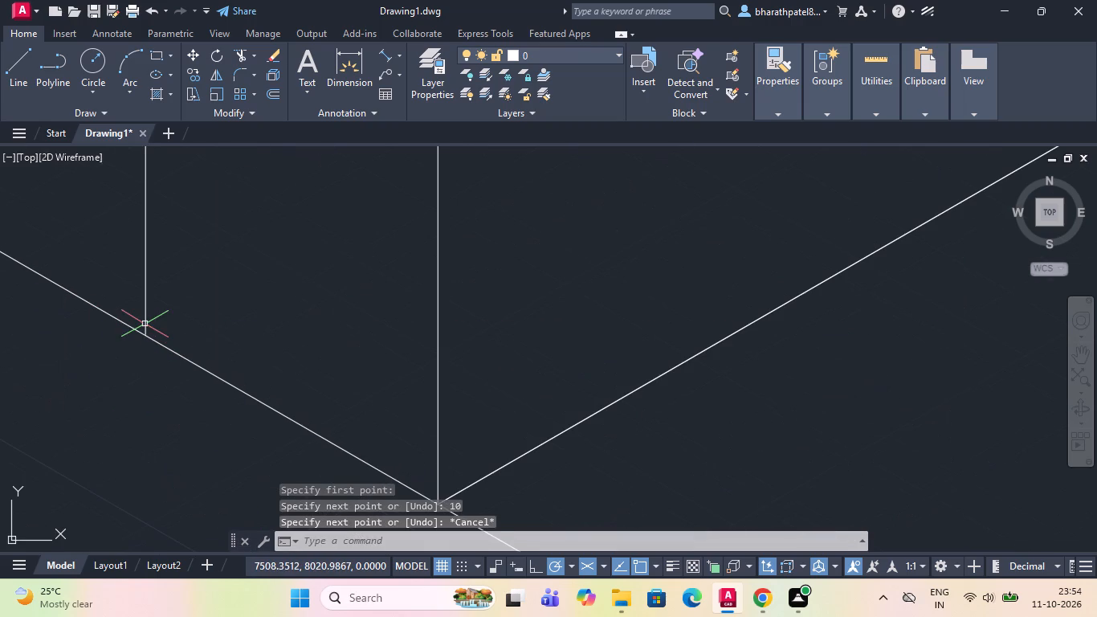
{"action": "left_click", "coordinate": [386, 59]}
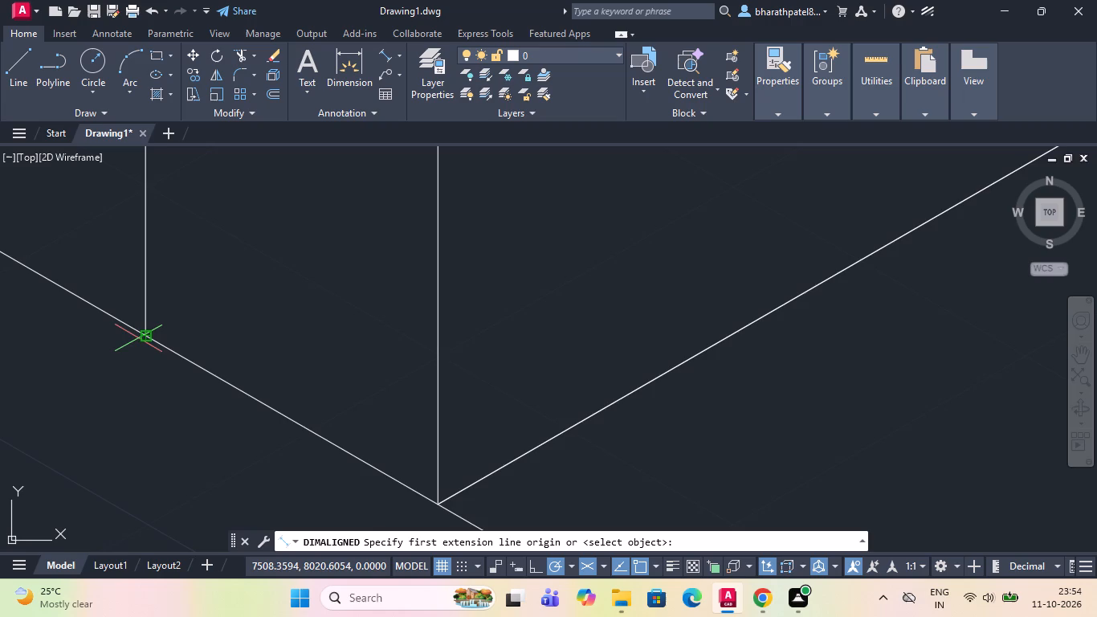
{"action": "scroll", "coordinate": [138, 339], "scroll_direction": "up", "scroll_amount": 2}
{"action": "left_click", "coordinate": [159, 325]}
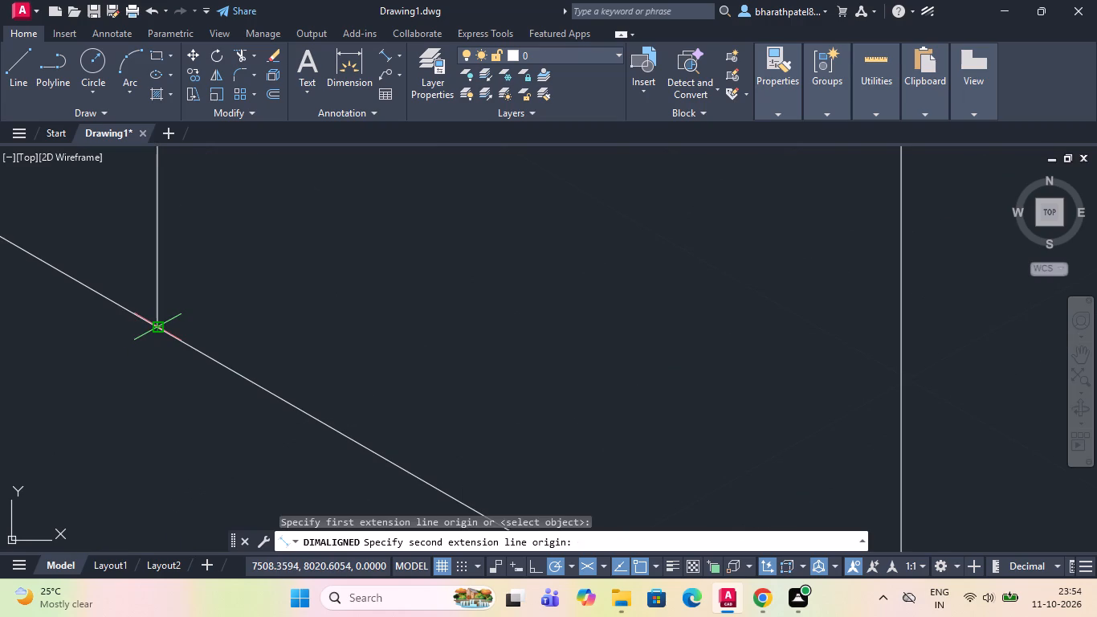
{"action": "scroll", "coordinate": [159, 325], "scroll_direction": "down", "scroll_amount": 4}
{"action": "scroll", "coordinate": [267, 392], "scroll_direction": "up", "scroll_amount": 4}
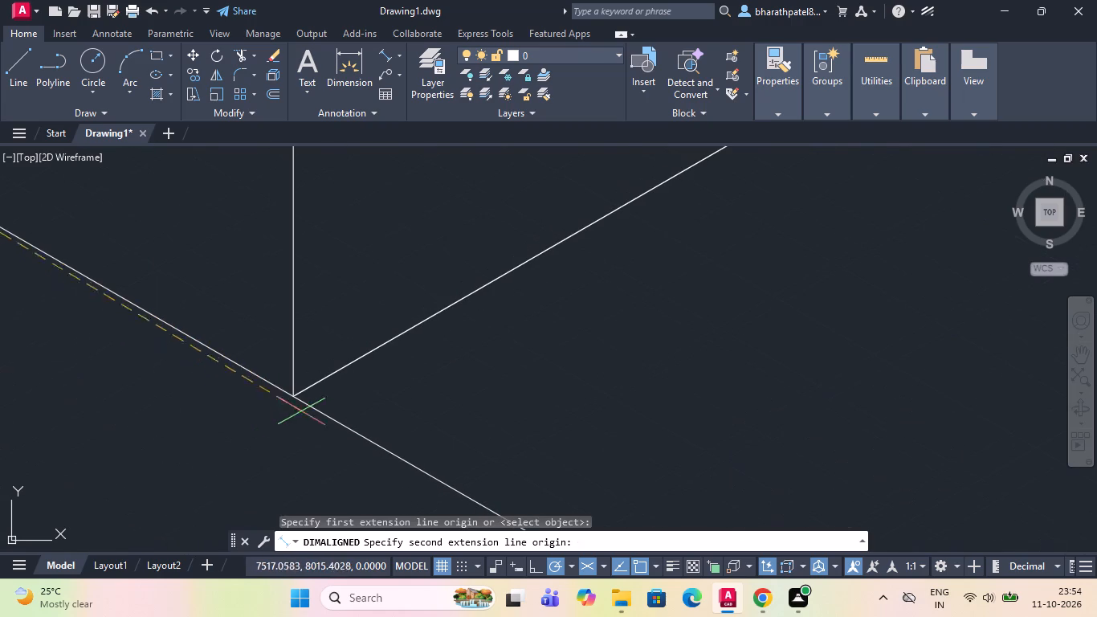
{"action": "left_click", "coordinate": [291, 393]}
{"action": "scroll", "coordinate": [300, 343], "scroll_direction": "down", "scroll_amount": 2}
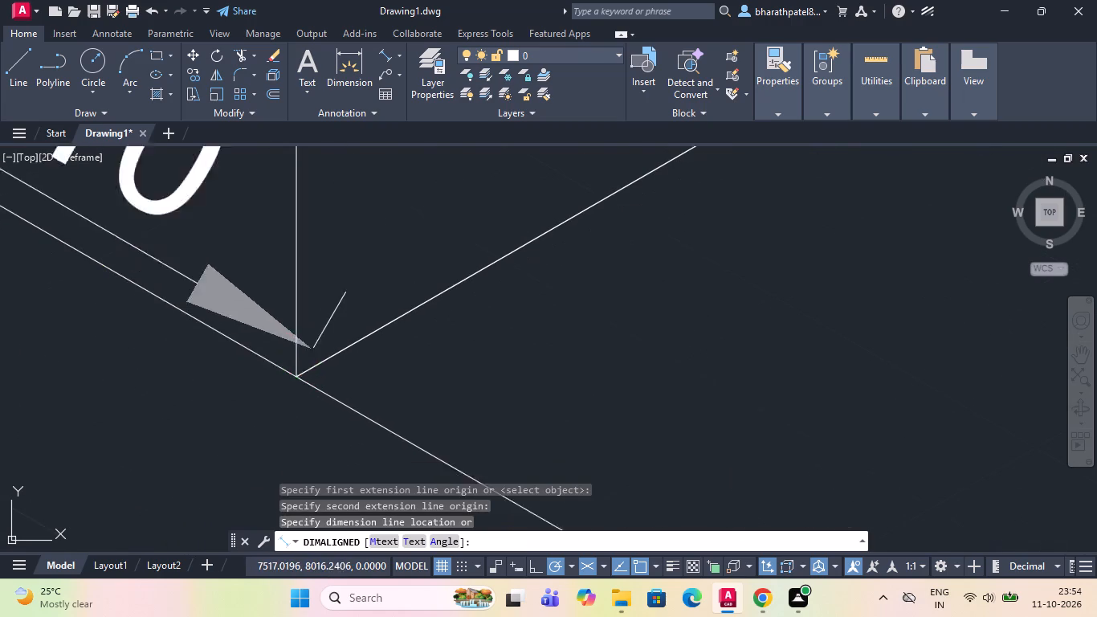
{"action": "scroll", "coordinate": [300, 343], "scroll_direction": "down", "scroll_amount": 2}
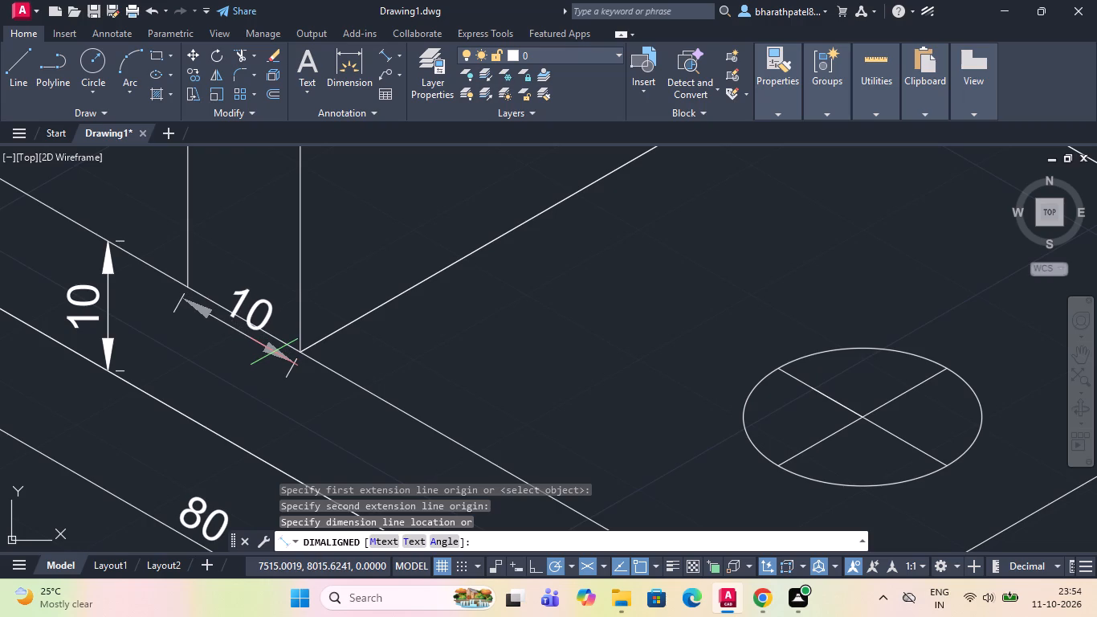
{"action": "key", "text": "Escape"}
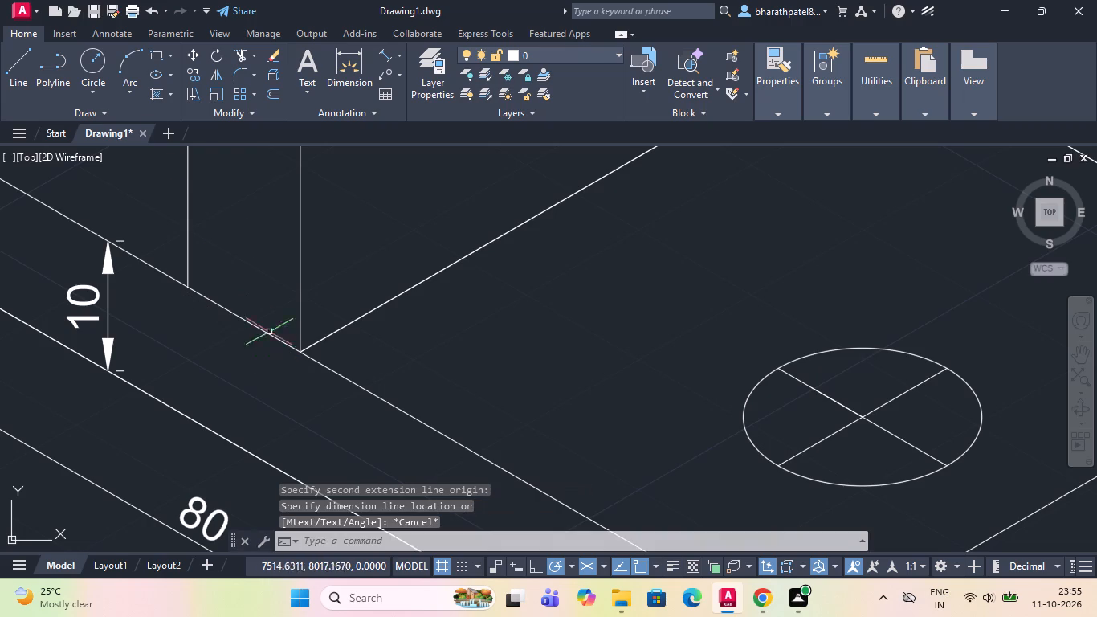
Draw a 10-unit line at 330° from the support's left vertical edge across to its right vertical edge, above their feet.
{"action": "left_click", "coordinate": [12, 67]}
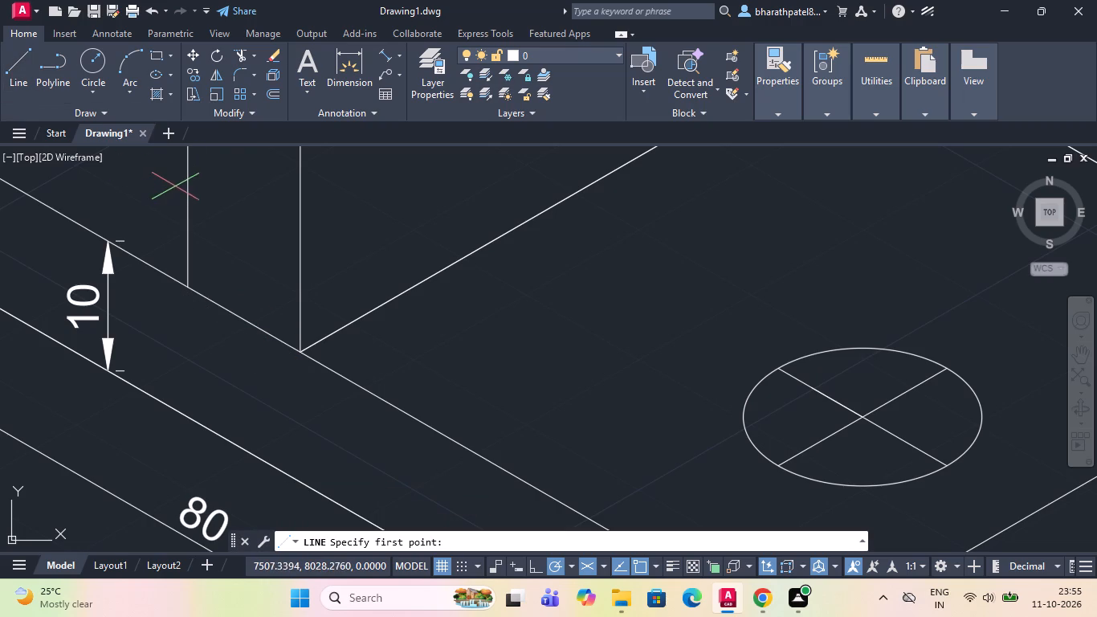
{"action": "left_click", "coordinate": [184, 176]}
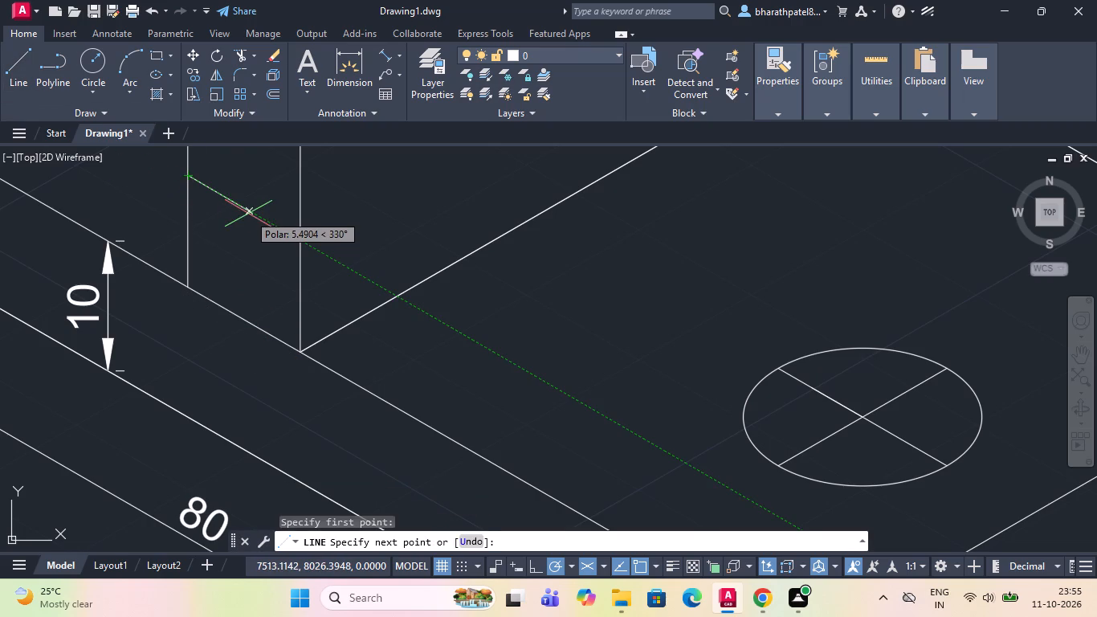
{"action": "type", "text": "10"}
{"action": "key", "text": "Return"}
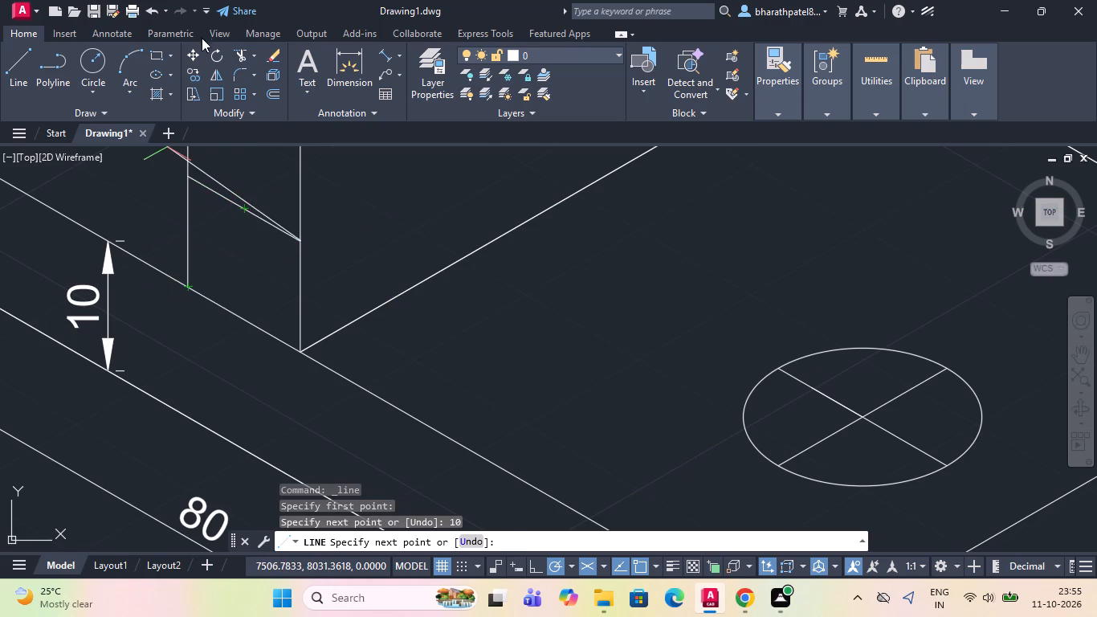
{"action": "key", "text": "Escape"}
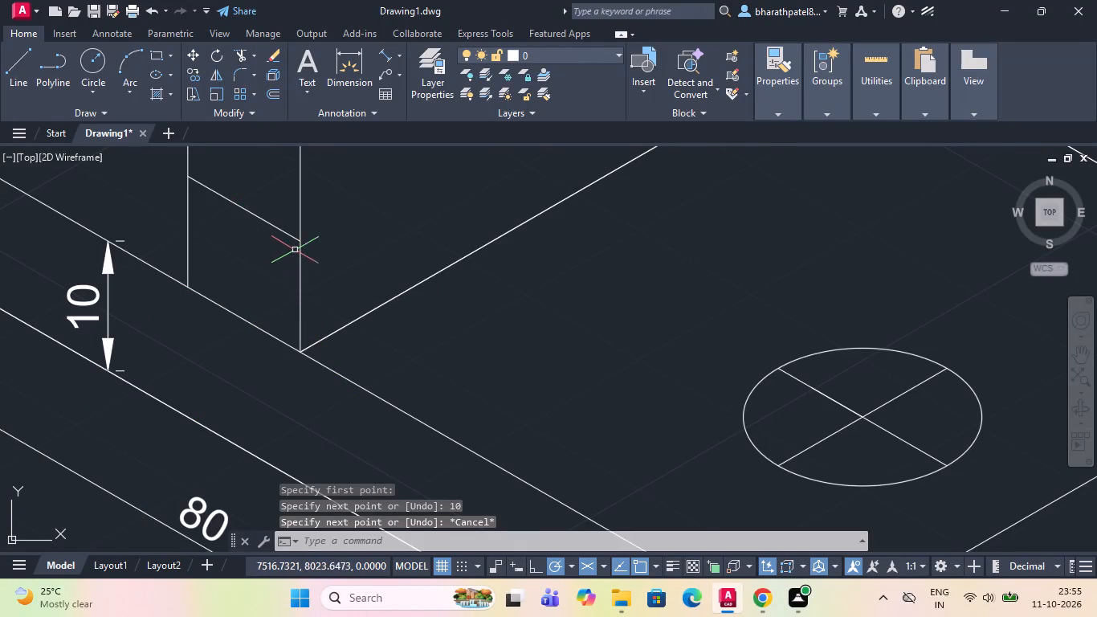
Add an aligned dimension to the new slanted line across the support's front face, placing the dimension line directly over it.
{"action": "left_click", "coordinate": [386, 55]}
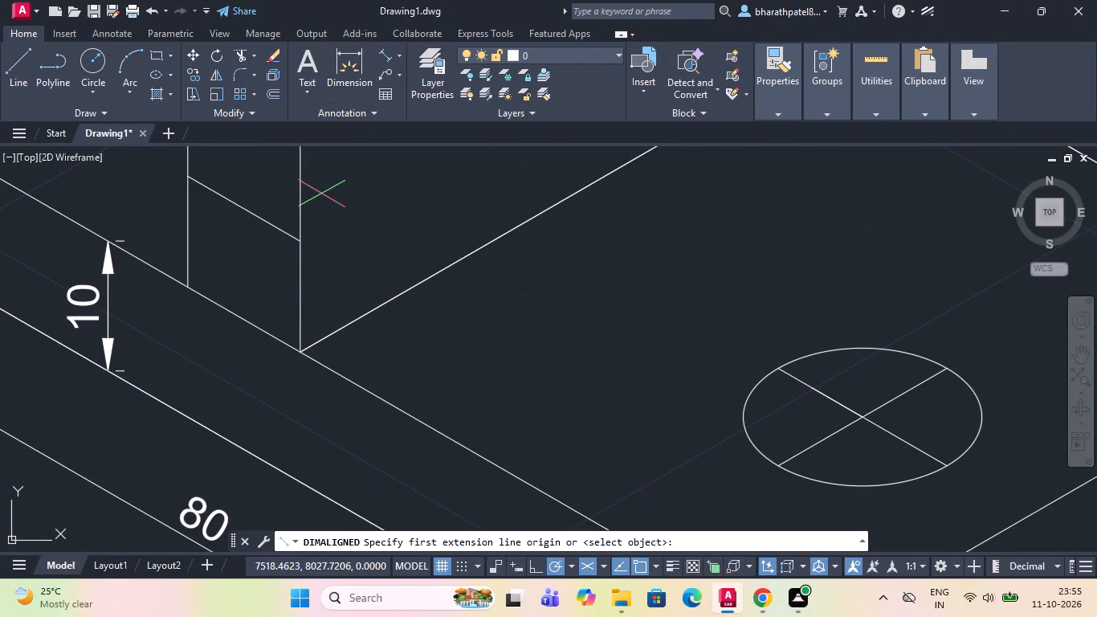
{"action": "scroll", "coordinate": [319, 202], "scroll_direction": "down", "scroll_amount": 2}
{"action": "scroll", "coordinate": [261, 194], "scroll_direction": "up", "scroll_amount": 4}
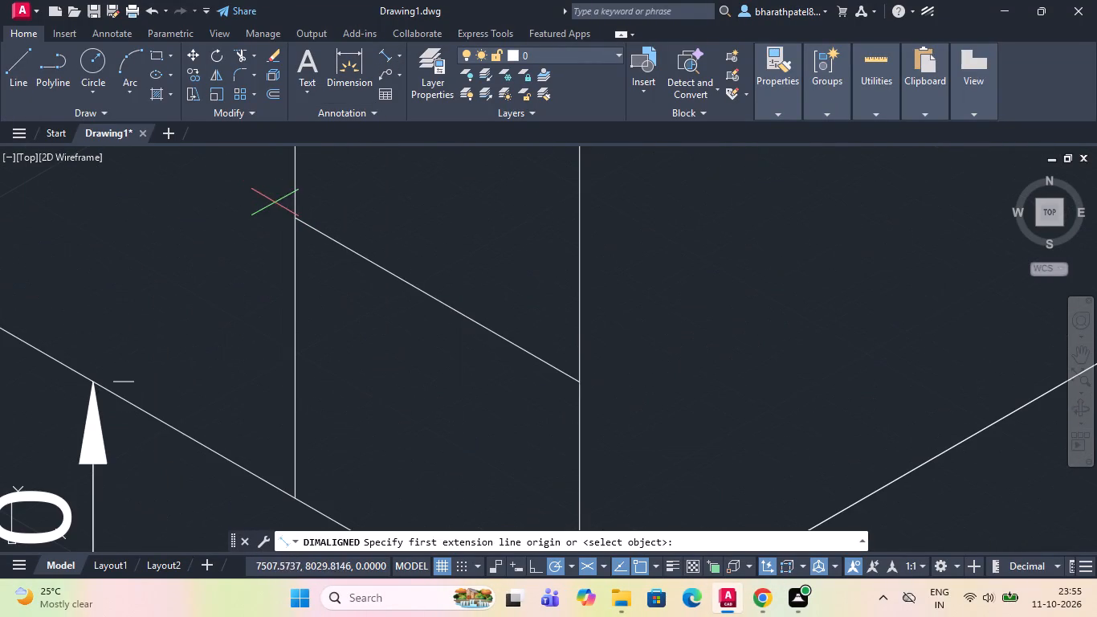
{"action": "left_click", "coordinate": [291, 217]}
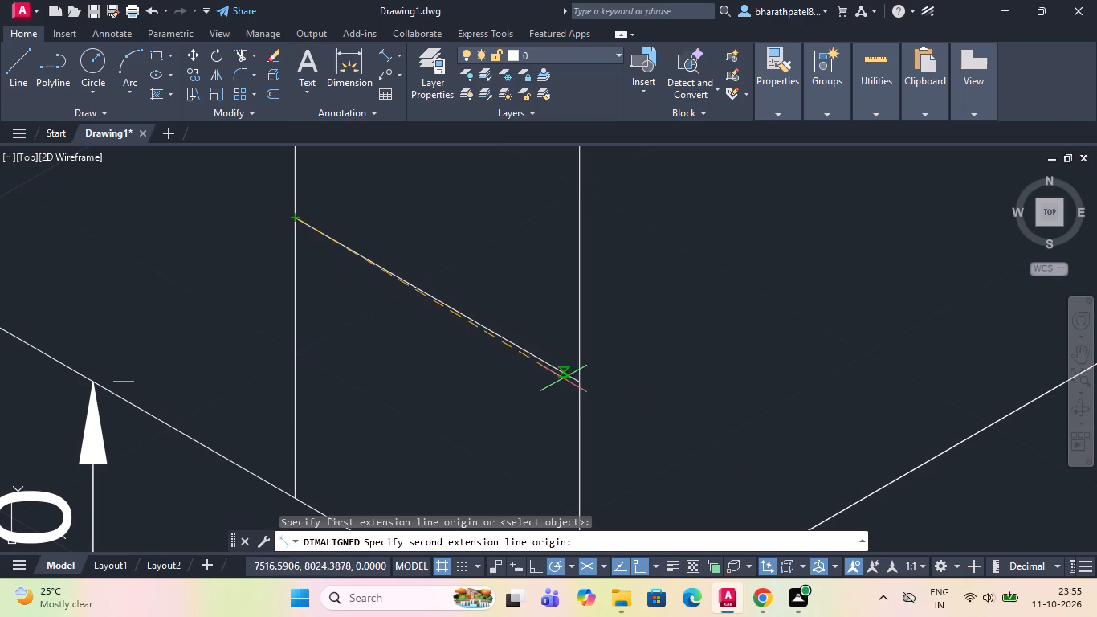
{"action": "left_click", "coordinate": [579, 379]}
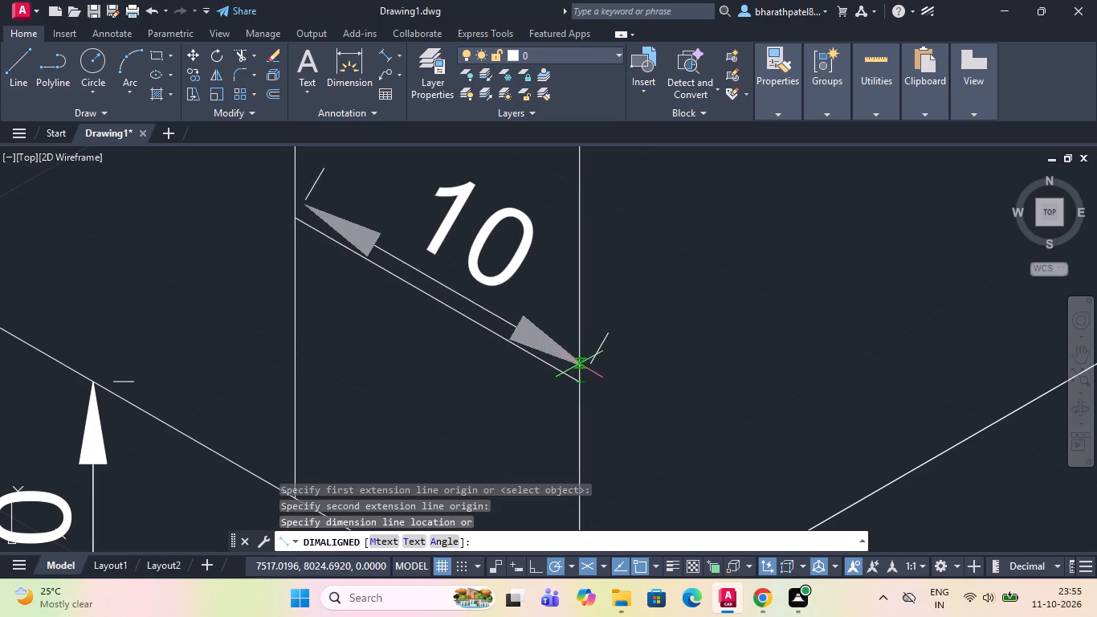
{"action": "left_click", "coordinate": [574, 379]}
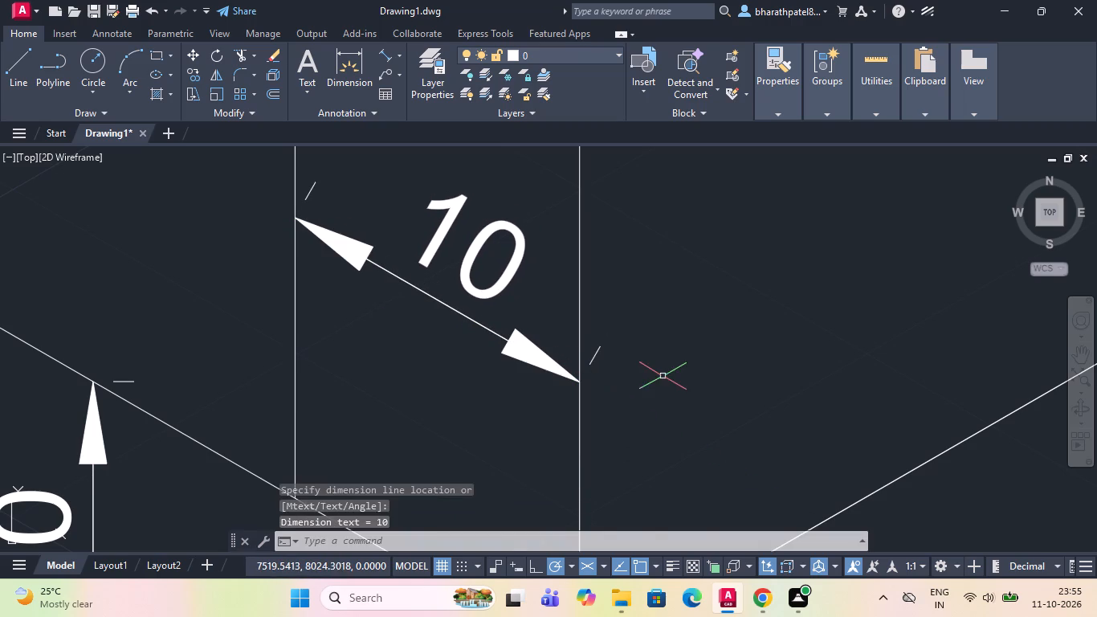
Delete the line joining the feet of the support's two vertical edges.
{"action": "scroll", "coordinate": [663, 371], "scroll_direction": "down", "scroll_amount": 2}
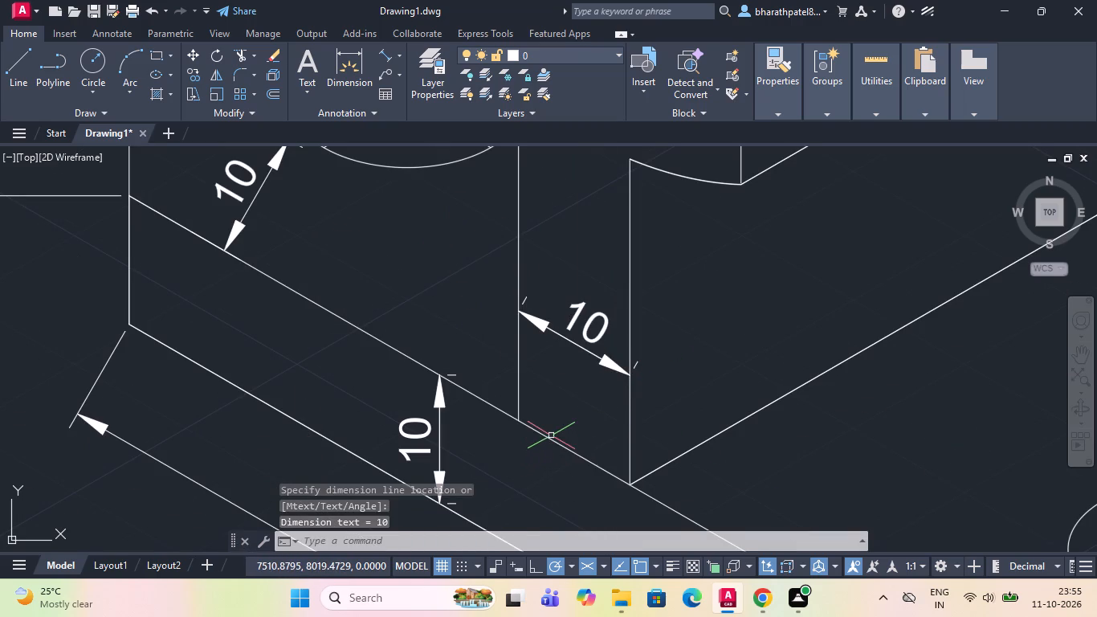
{"action": "left_click", "coordinate": [550, 440]}
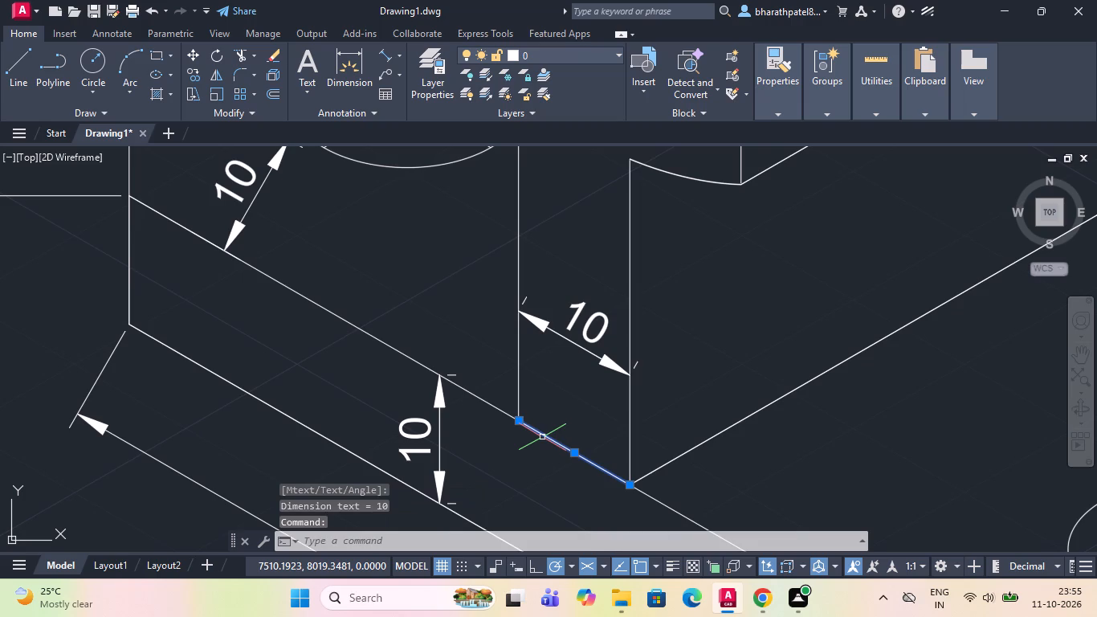
{"action": "key", "text": "Delete"}
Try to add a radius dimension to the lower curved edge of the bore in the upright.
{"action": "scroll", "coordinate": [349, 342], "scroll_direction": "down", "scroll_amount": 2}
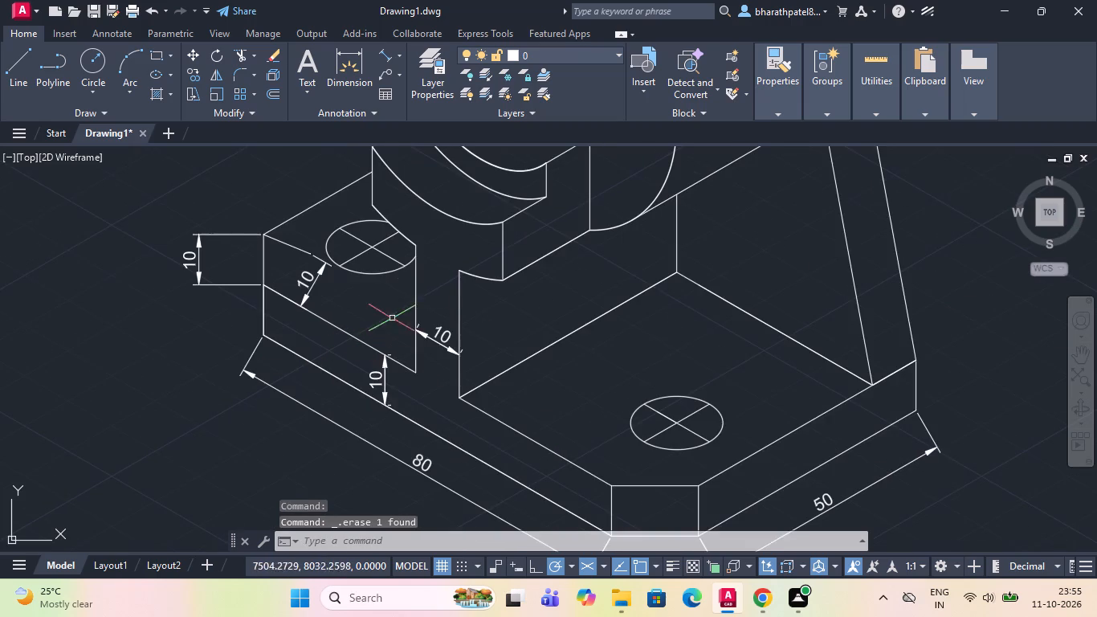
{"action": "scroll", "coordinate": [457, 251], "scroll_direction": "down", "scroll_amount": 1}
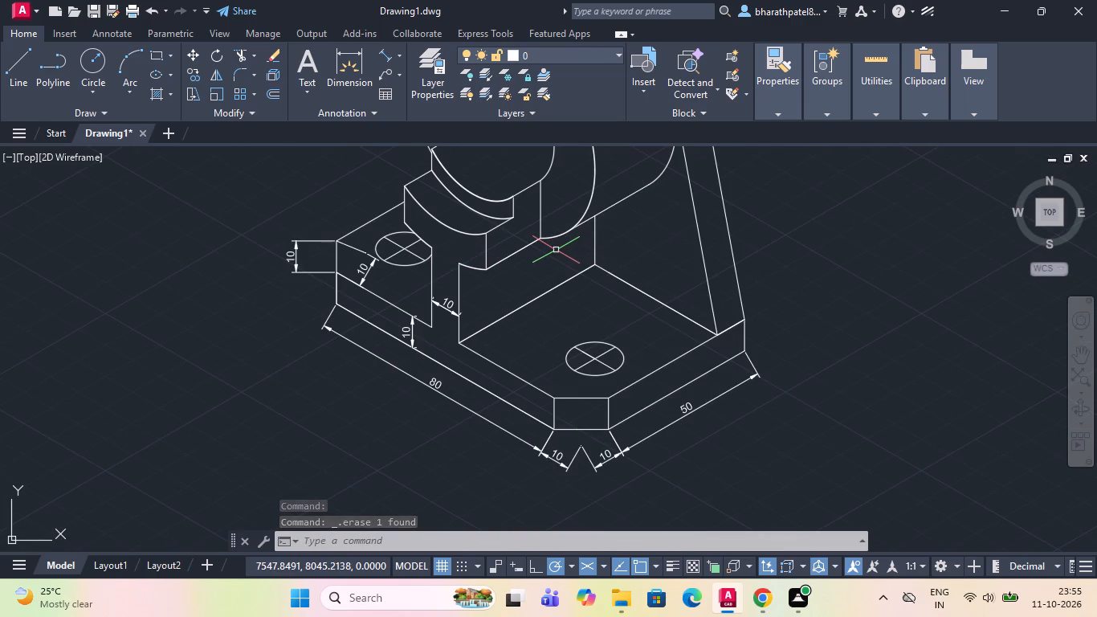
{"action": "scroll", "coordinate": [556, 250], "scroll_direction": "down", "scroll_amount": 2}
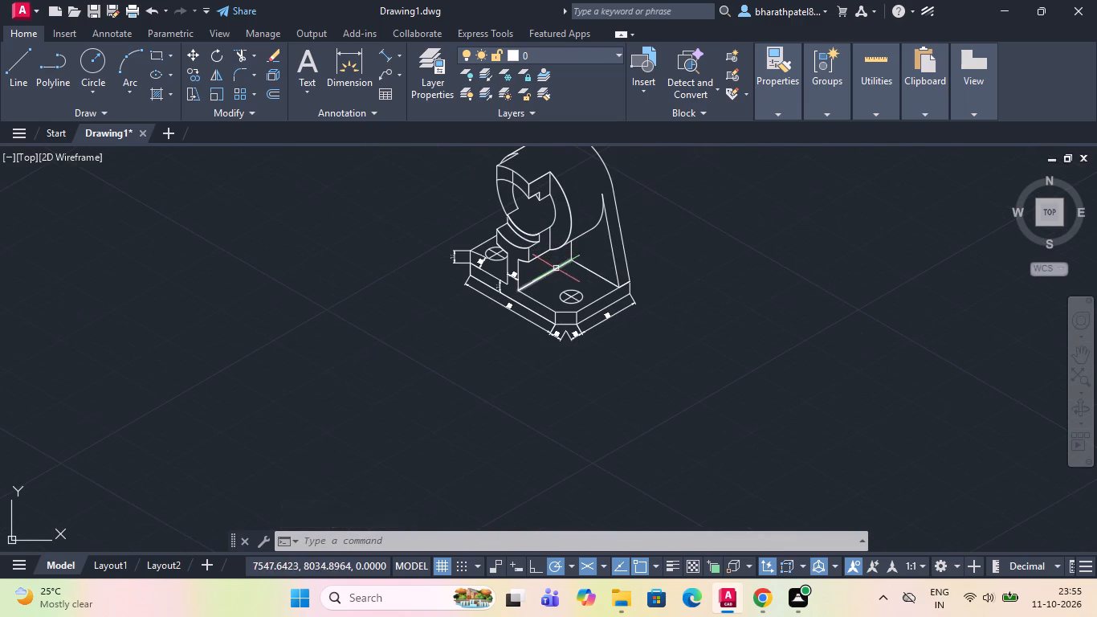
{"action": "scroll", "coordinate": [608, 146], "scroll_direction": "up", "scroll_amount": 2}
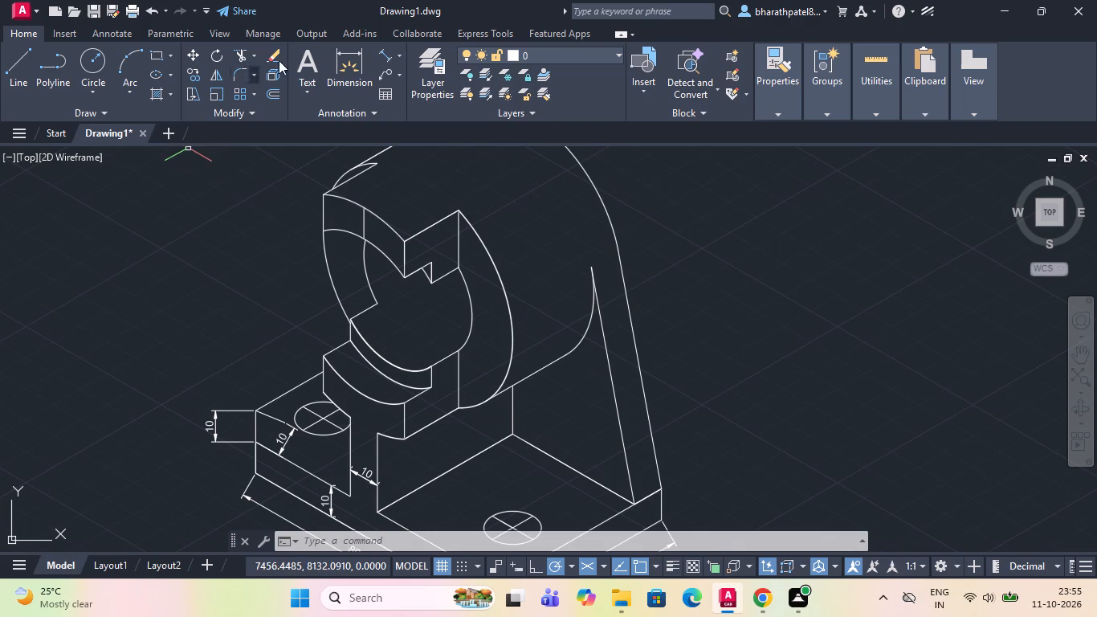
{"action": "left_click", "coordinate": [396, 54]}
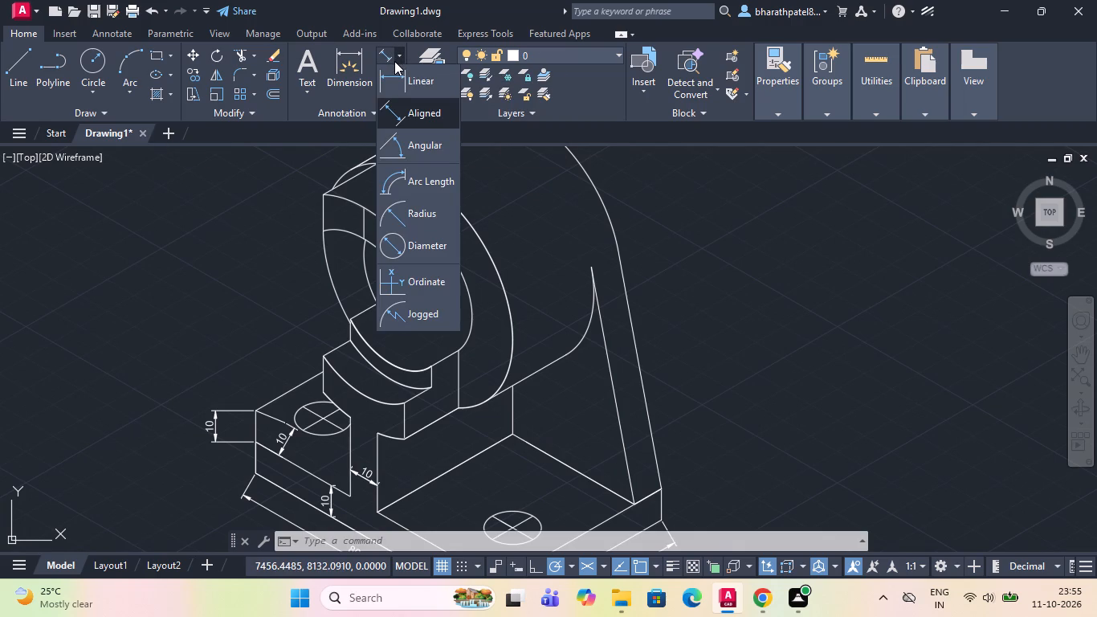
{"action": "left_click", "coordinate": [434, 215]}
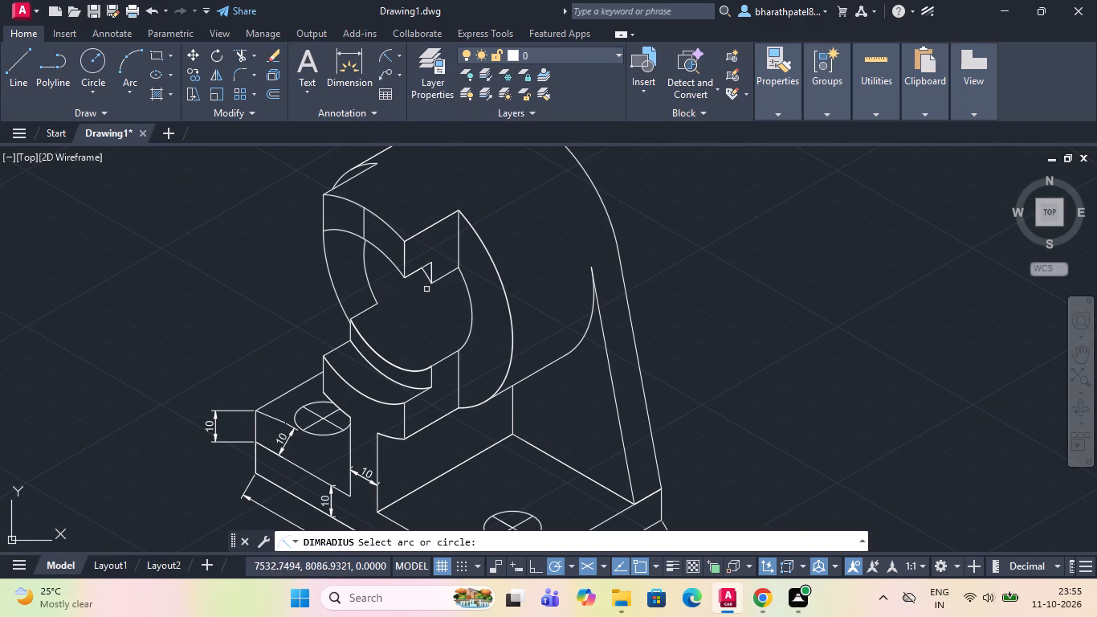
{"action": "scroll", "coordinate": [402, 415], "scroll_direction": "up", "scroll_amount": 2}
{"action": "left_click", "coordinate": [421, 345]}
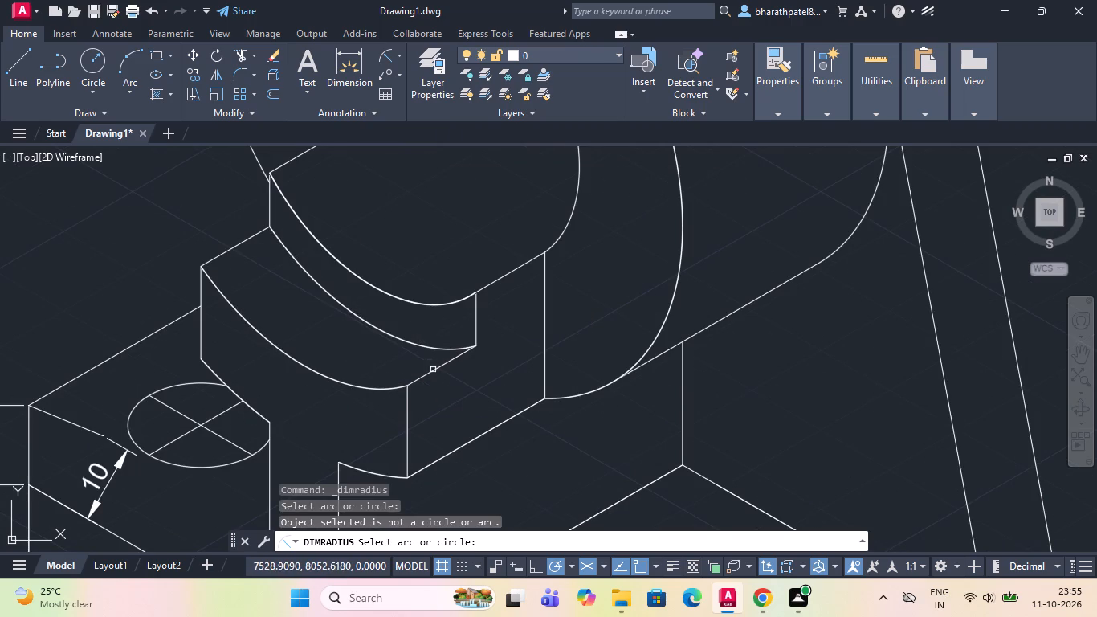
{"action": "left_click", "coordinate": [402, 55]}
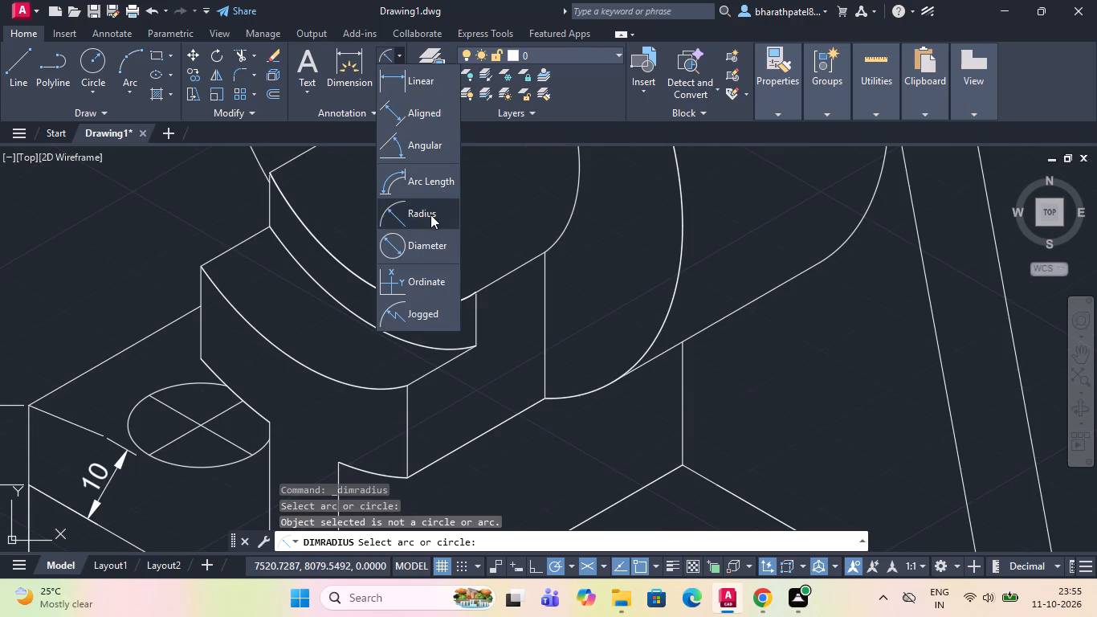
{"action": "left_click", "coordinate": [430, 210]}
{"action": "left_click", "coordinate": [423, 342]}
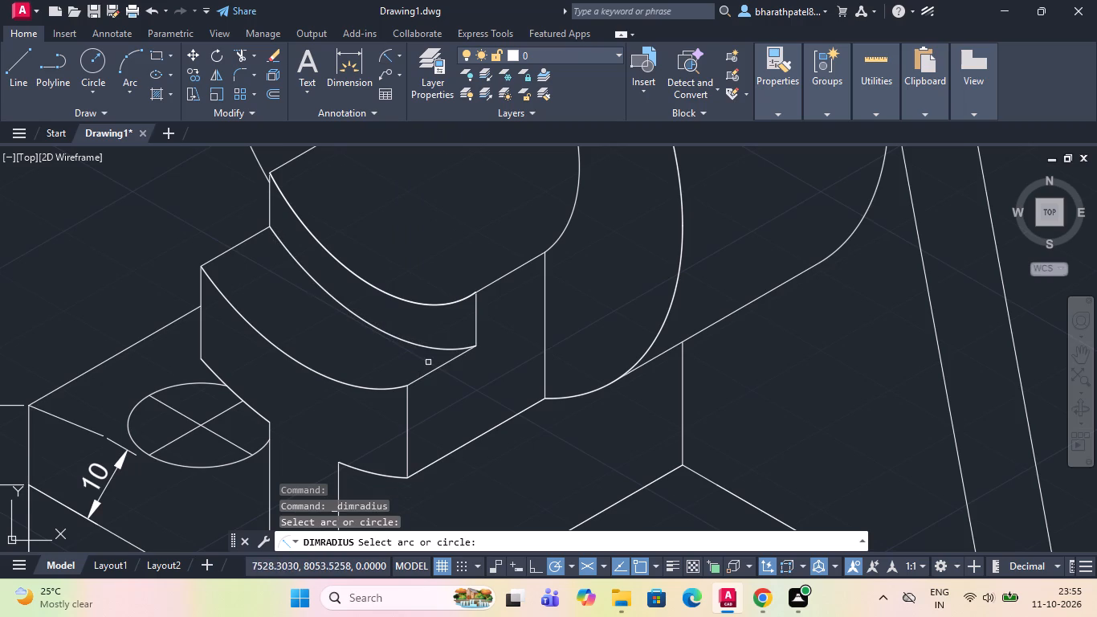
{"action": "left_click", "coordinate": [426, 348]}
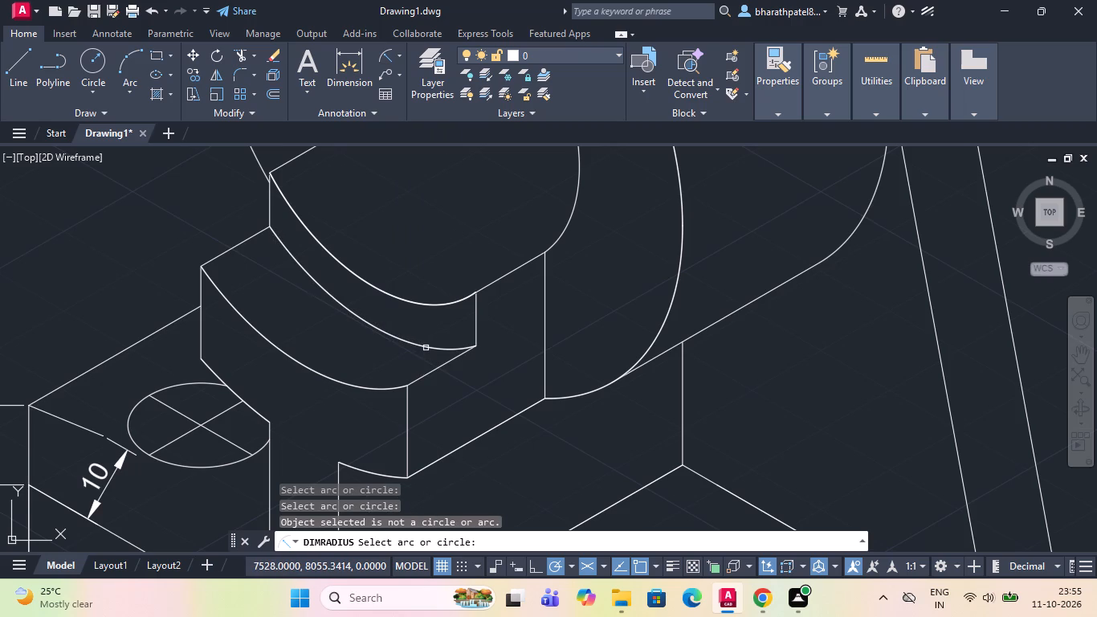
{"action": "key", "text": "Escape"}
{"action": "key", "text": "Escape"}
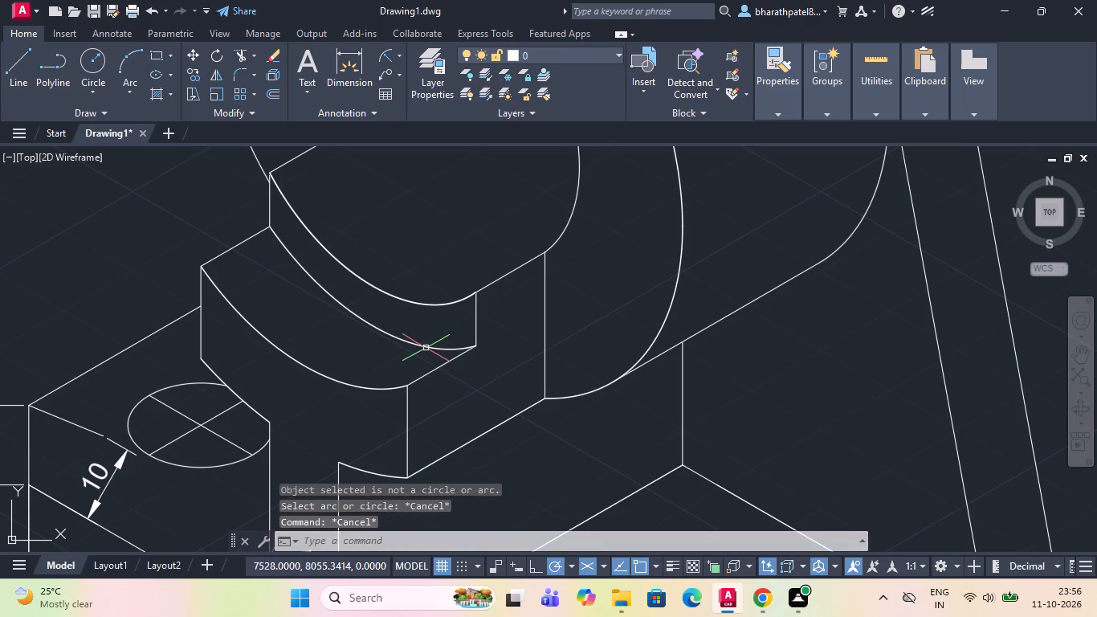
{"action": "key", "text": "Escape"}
Add a multileader labelled R25 pointing to the lower curved edge beneath the bore in the upright.
{"action": "left_click", "coordinate": [389, 67]}
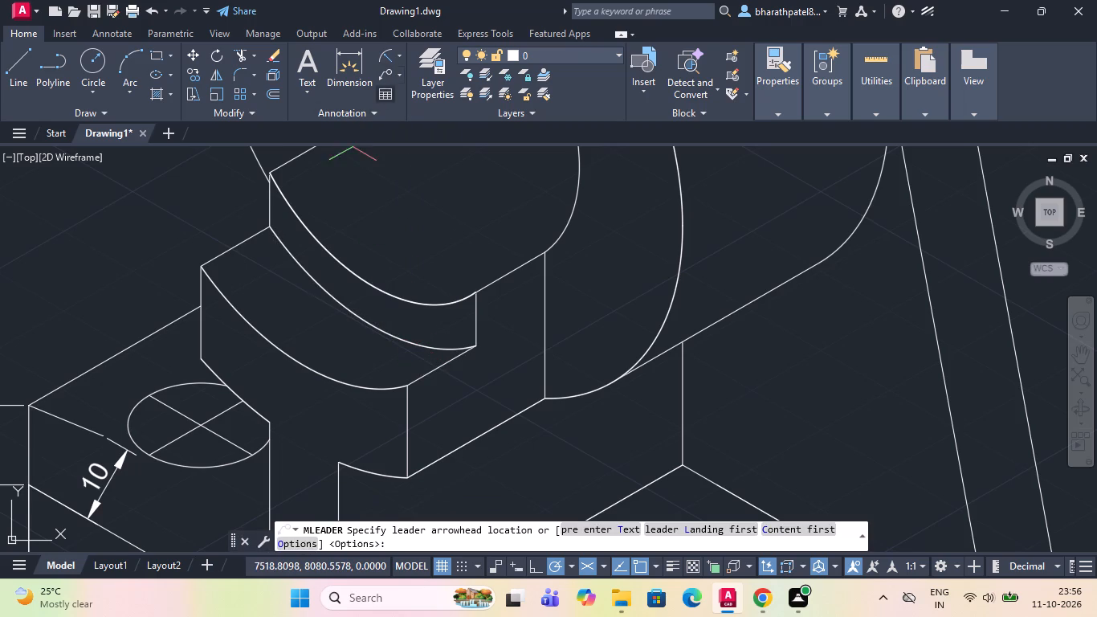
{"action": "left_click", "coordinate": [398, 339]}
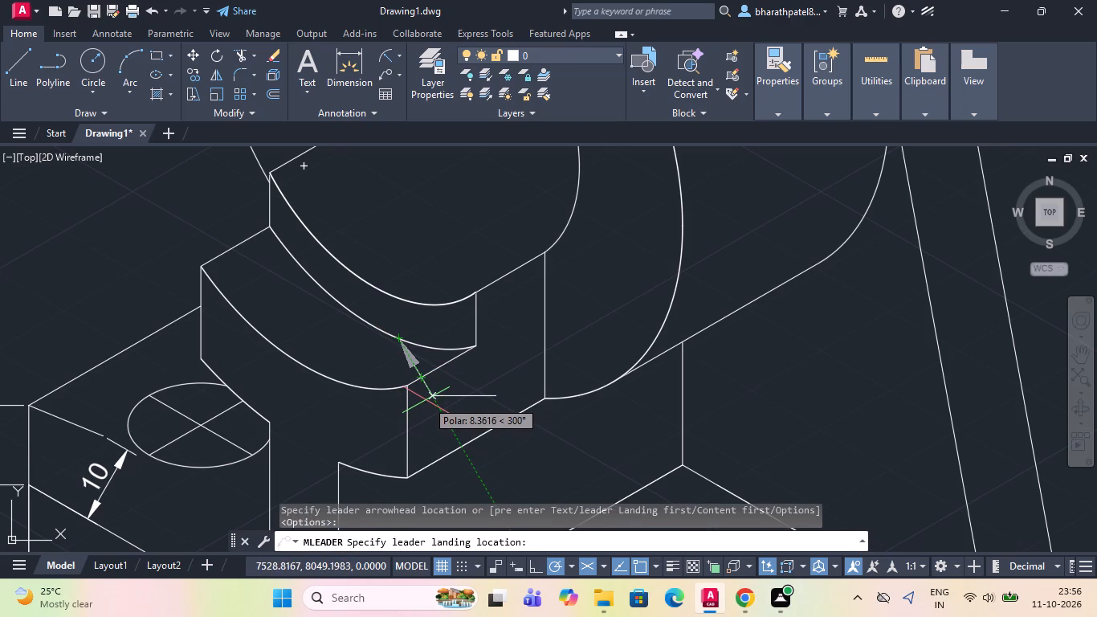
{"action": "left_click", "coordinate": [426, 400]}
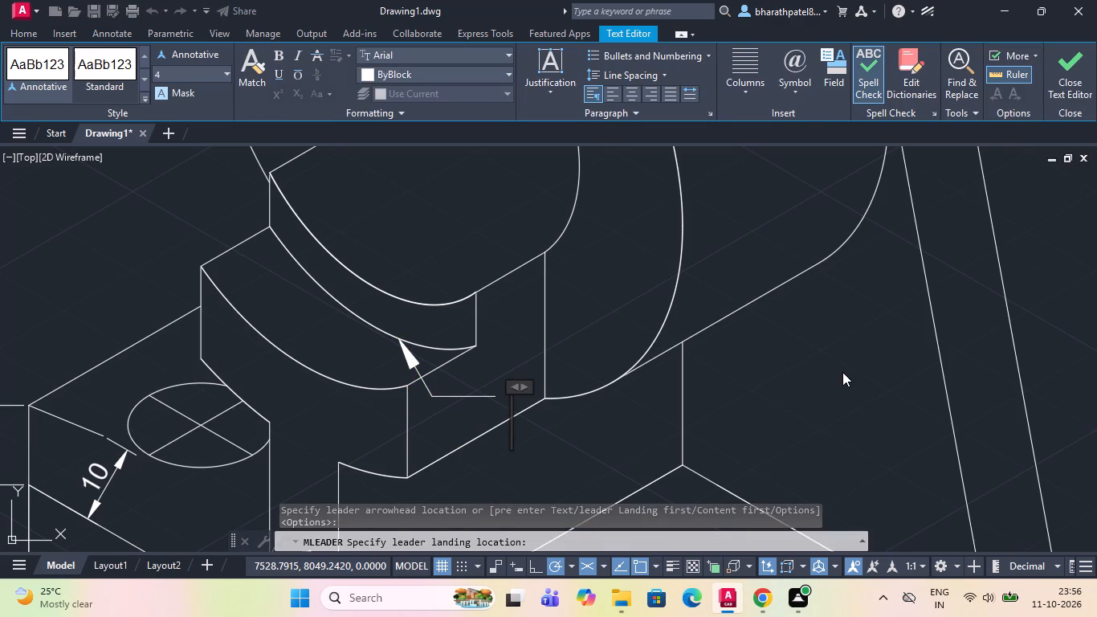
{"action": "key", "text": "r"}
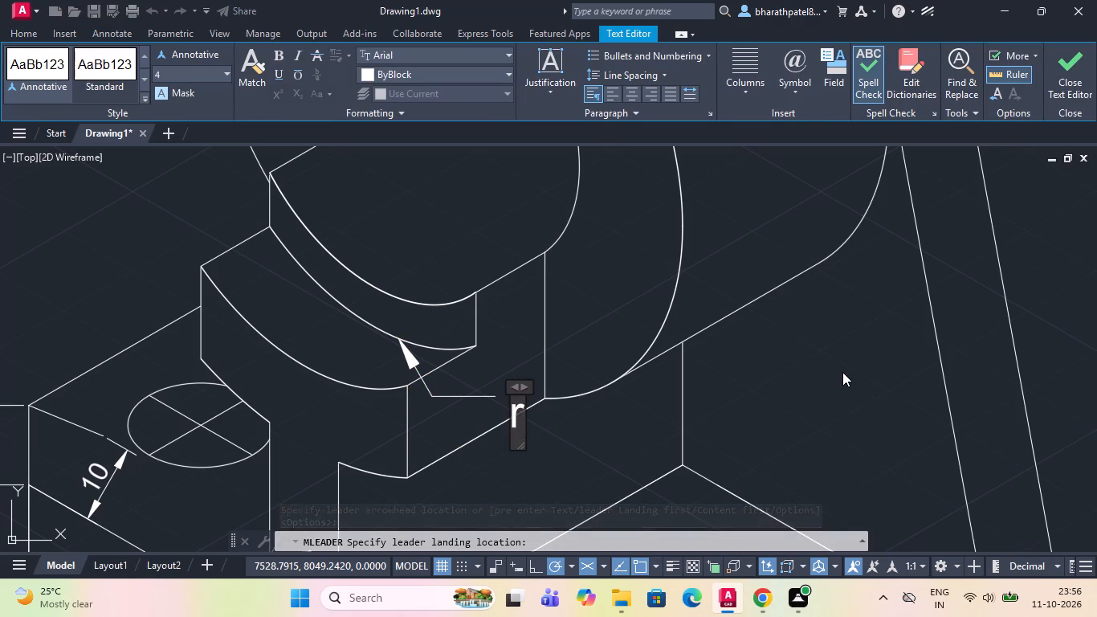
{"action": "type", "text": "25"}
{"action": "key", "text": "Return"}
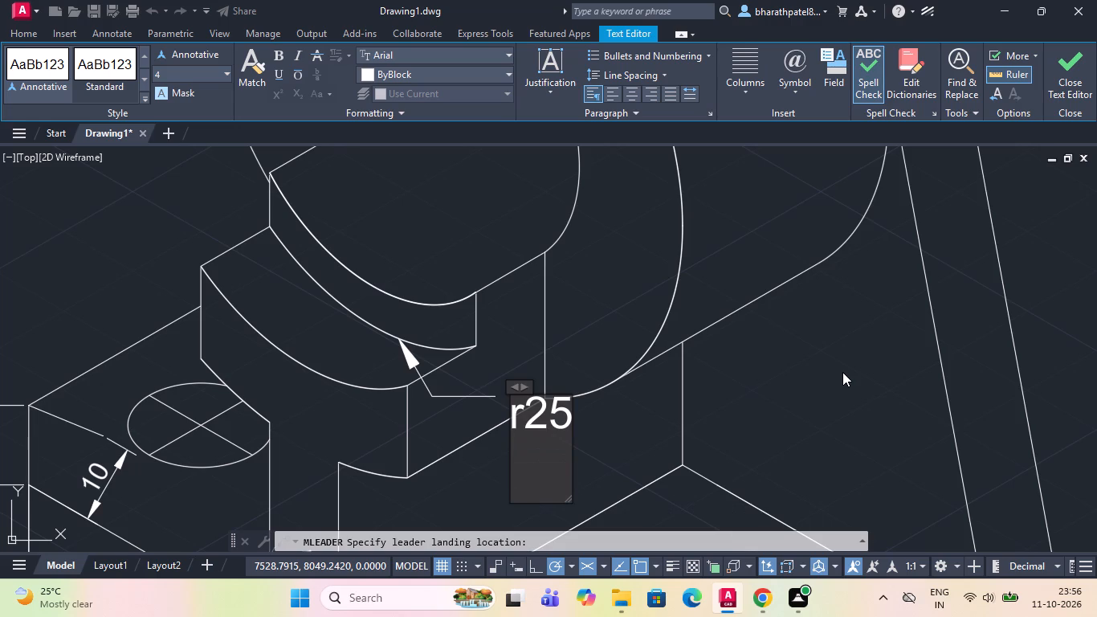
{"action": "key", "text": "BackSpace"}
{"action": "key", "text": "BackSpace"}
{"action": "key", "text": "BackSpace"}
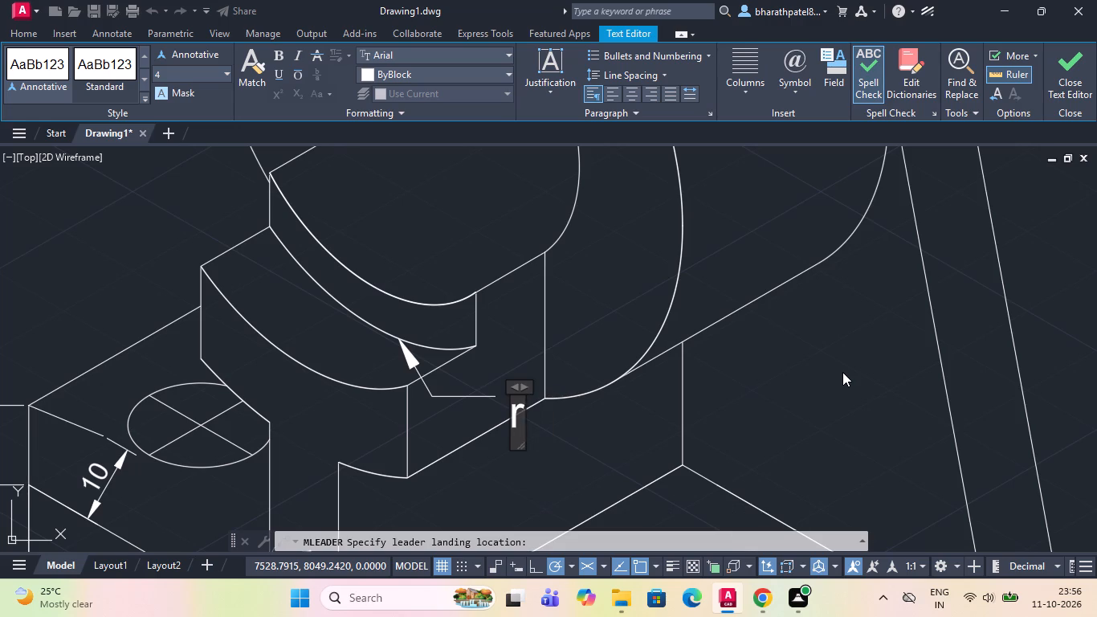
{"action": "key", "text": "BackSpace"}
{"action": "key", "text": "BackSpace"}
{"action": "key", "text": "shift+r"}
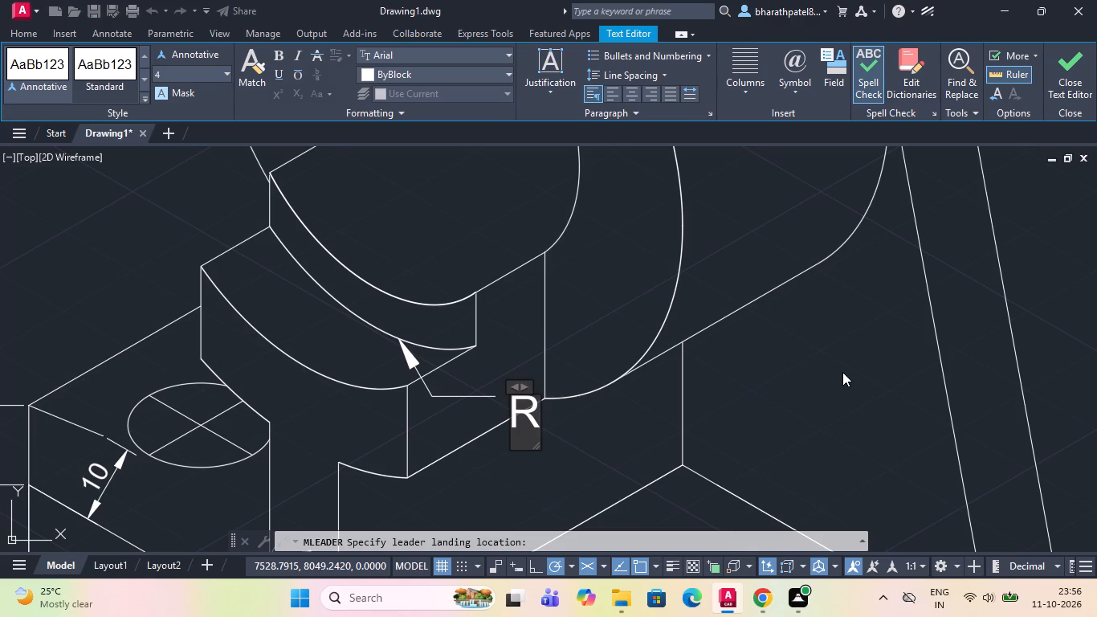
{"action": "key", "text": "2"}
{"action": "key", "text": "5"}
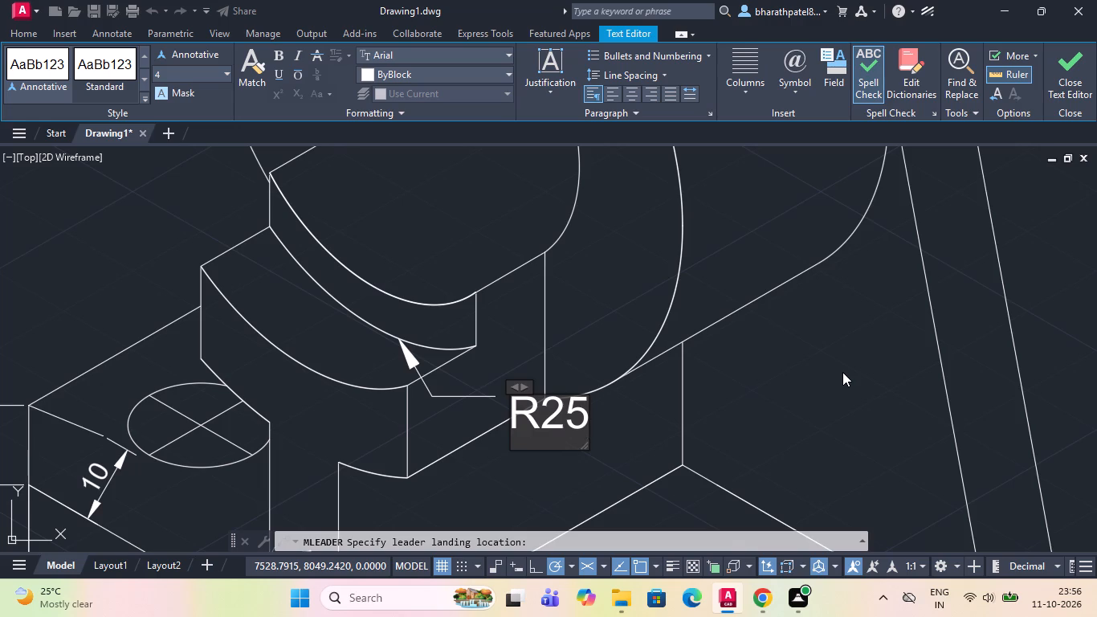
{"action": "key", "text": "Return"}
{"action": "left_click", "coordinate": [809, 371]}
Add a multileader labelled R20 pointing to the bore's inner curved edge on the side facing the sloping rib.
{"action": "scroll", "coordinate": [686, 394], "scroll_direction": "down", "scroll_amount": 1}
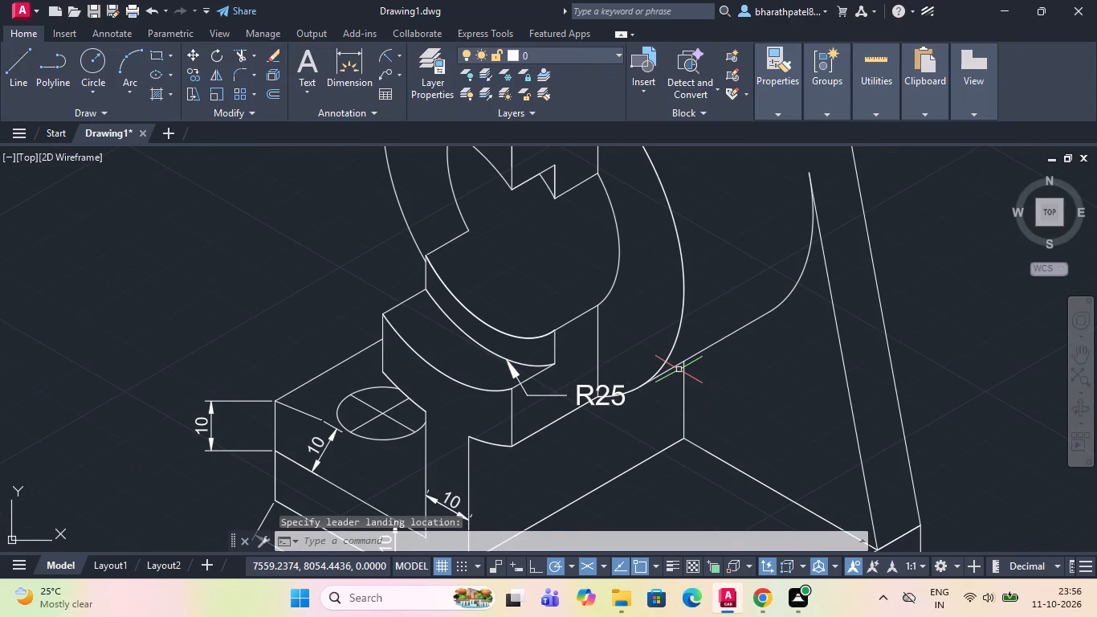
{"action": "left_click", "coordinate": [379, 73]}
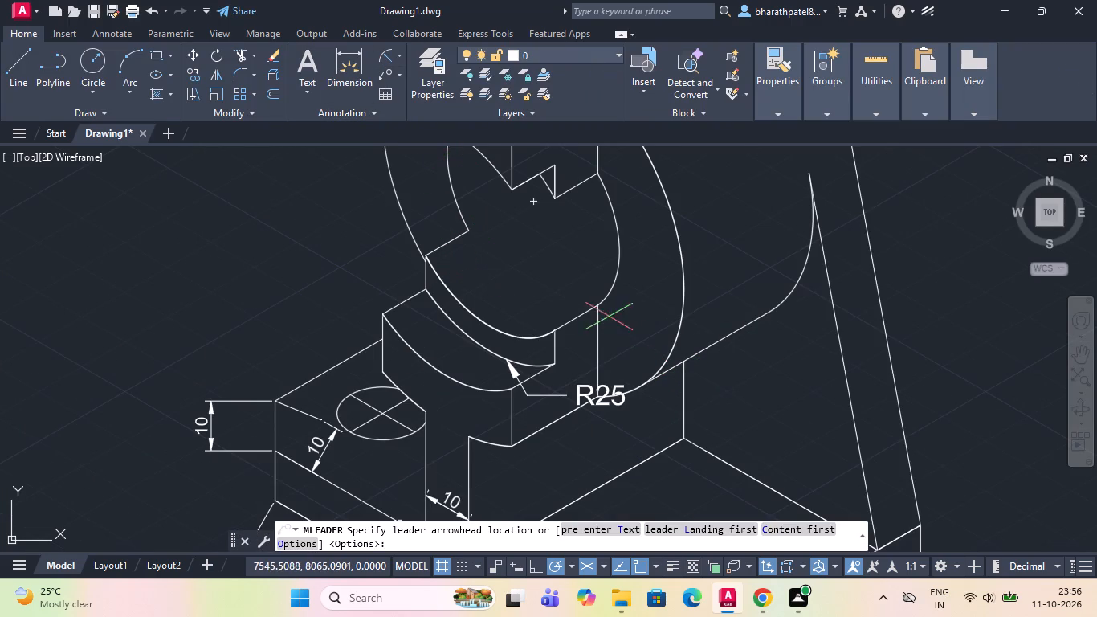
{"action": "scroll", "coordinate": [528, 301], "scroll_direction": "down", "scroll_amount": 2}
{"action": "scroll", "coordinate": [611, 300], "scroll_direction": "up", "scroll_amount": 3}
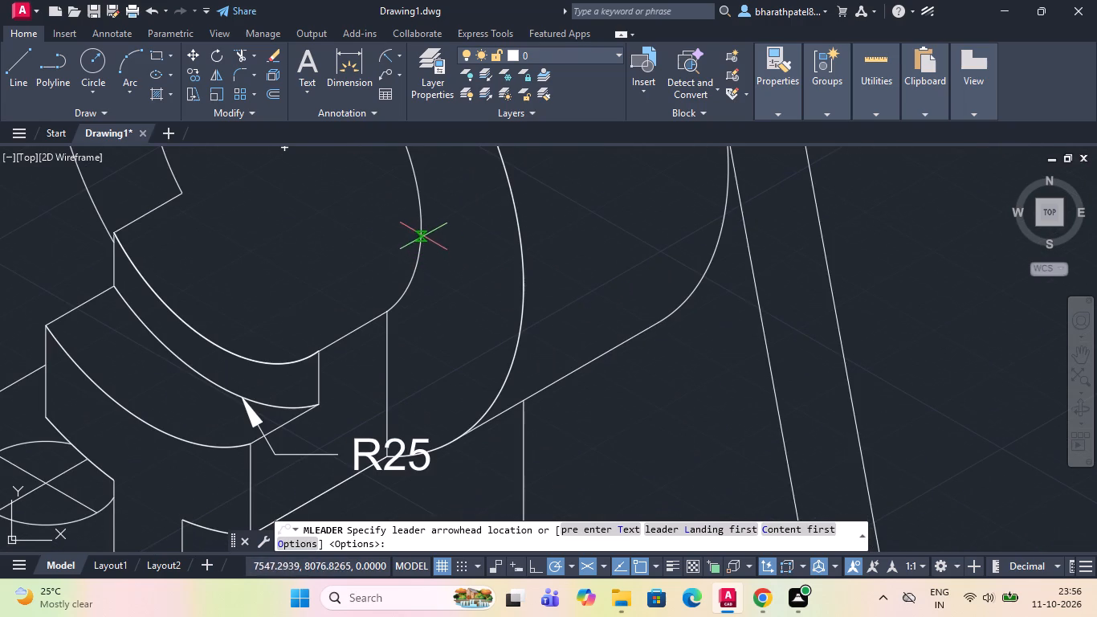
{"action": "left_click", "coordinate": [421, 231]}
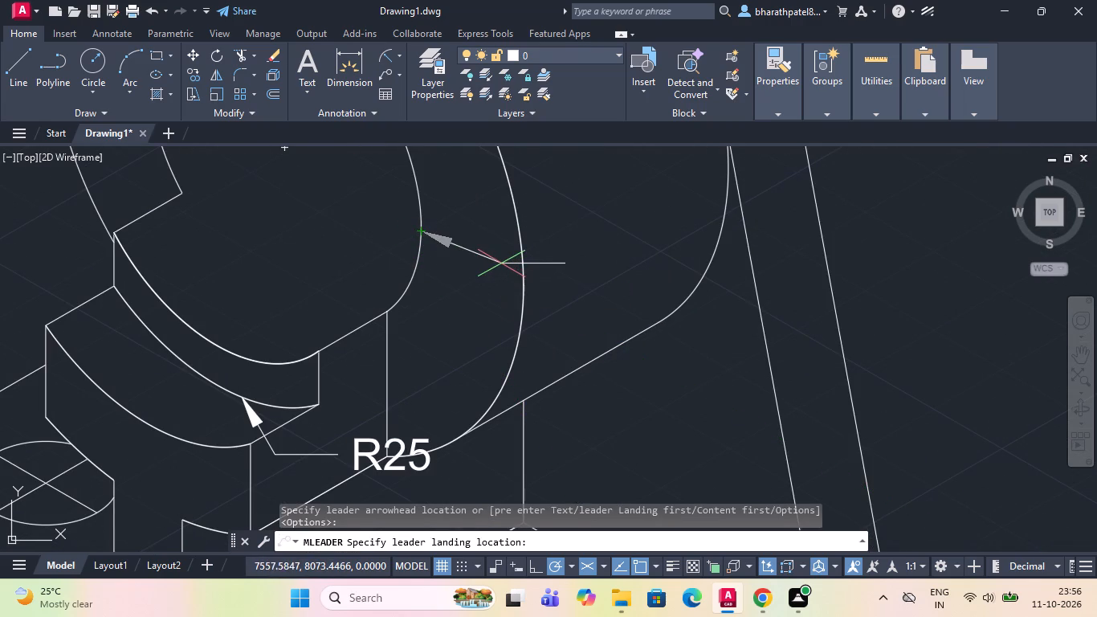
{"action": "left_click", "coordinate": [495, 268]}
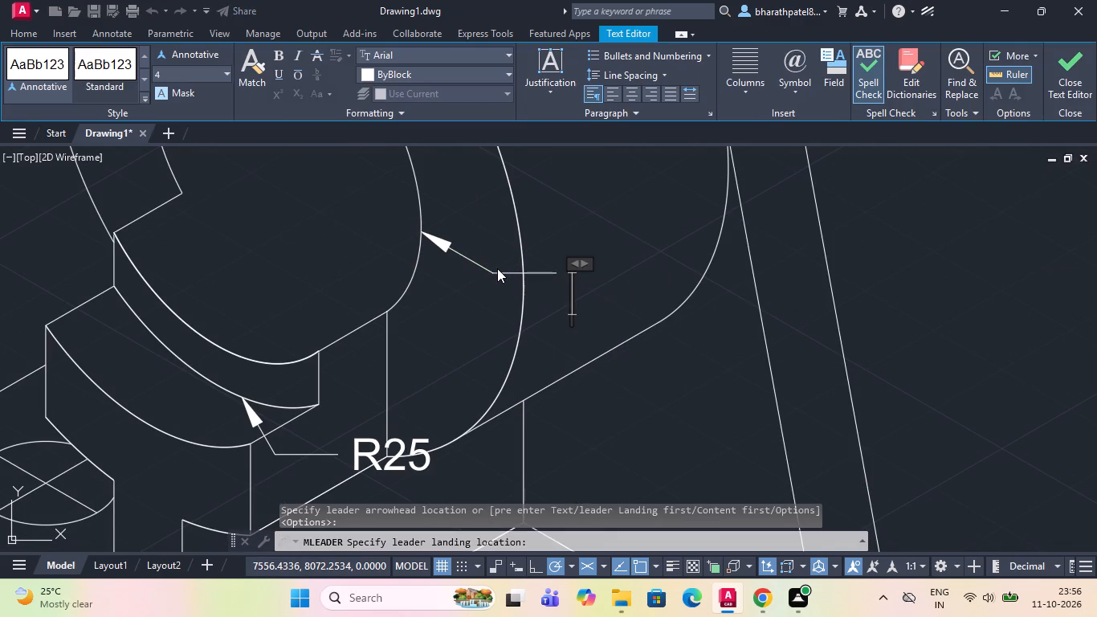
{"action": "key", "text": "shift+r"}
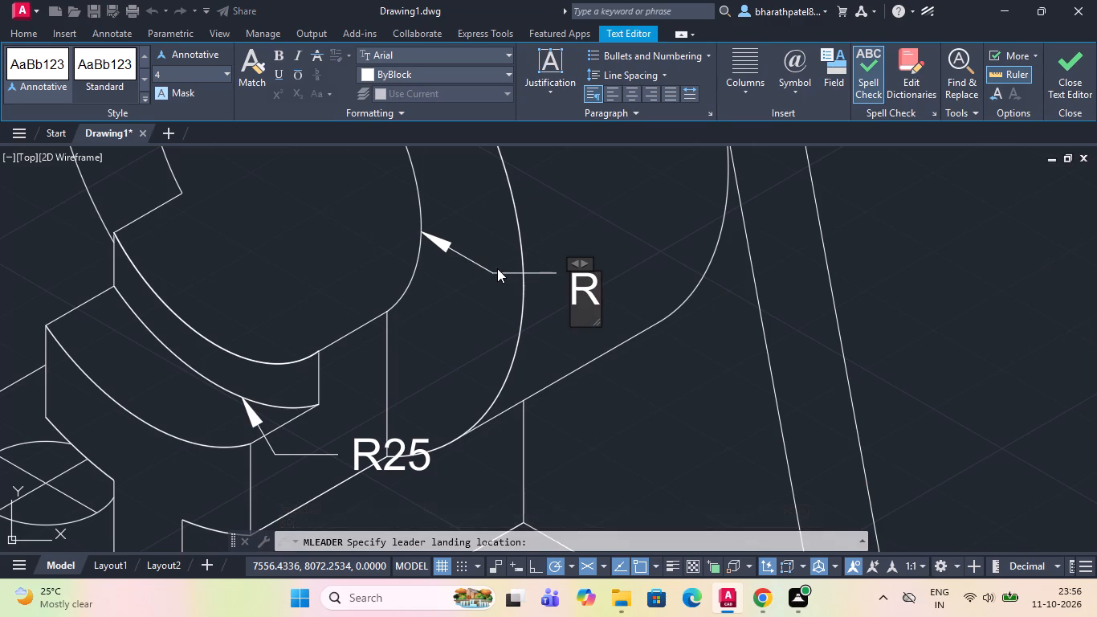
{"action": "key", "text": "2"}
{"action": "key", "text": "0"}
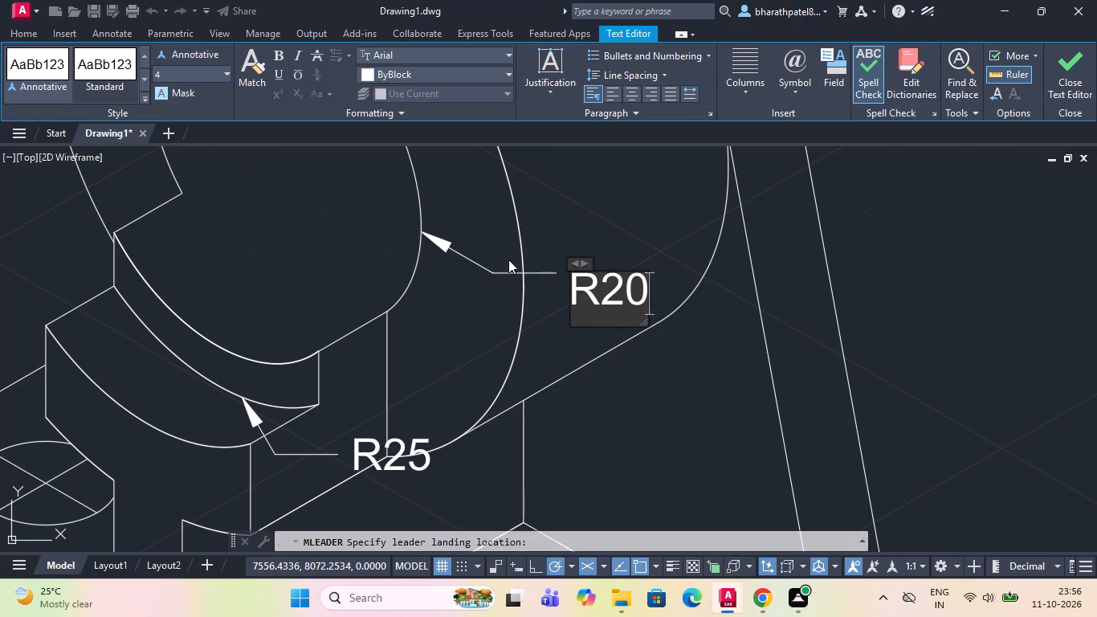
{"action": "left_click", "coordinate": [564, 221]}
Add a multileader labelled R35 pointing to the large outer arc at the rounded top of the upright, with its text outside.
{"action": "scroll", "coordinate": [553, 248], "scroll_direction": "down", "scroll_amount": 3}
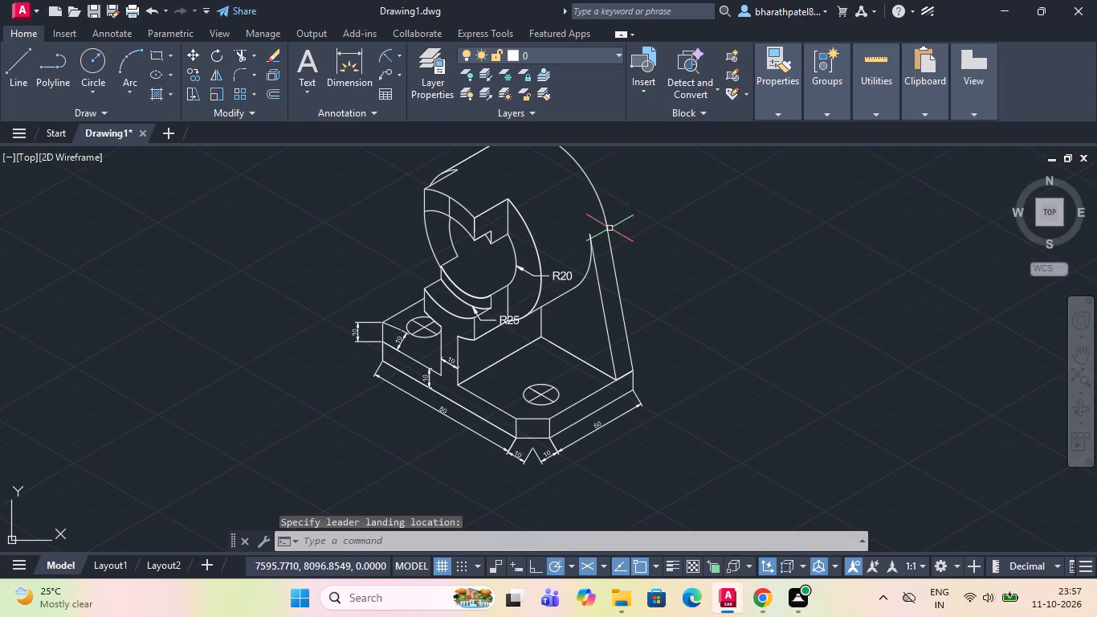
{"action": "scroll", "coordinate": [610, 234], "scroll_direction": "down", "scroll_amount": 1}
{"action": "scroll", "coordinate": [618, 209], "scroll_direction": "up", "scroll_amount": 2}
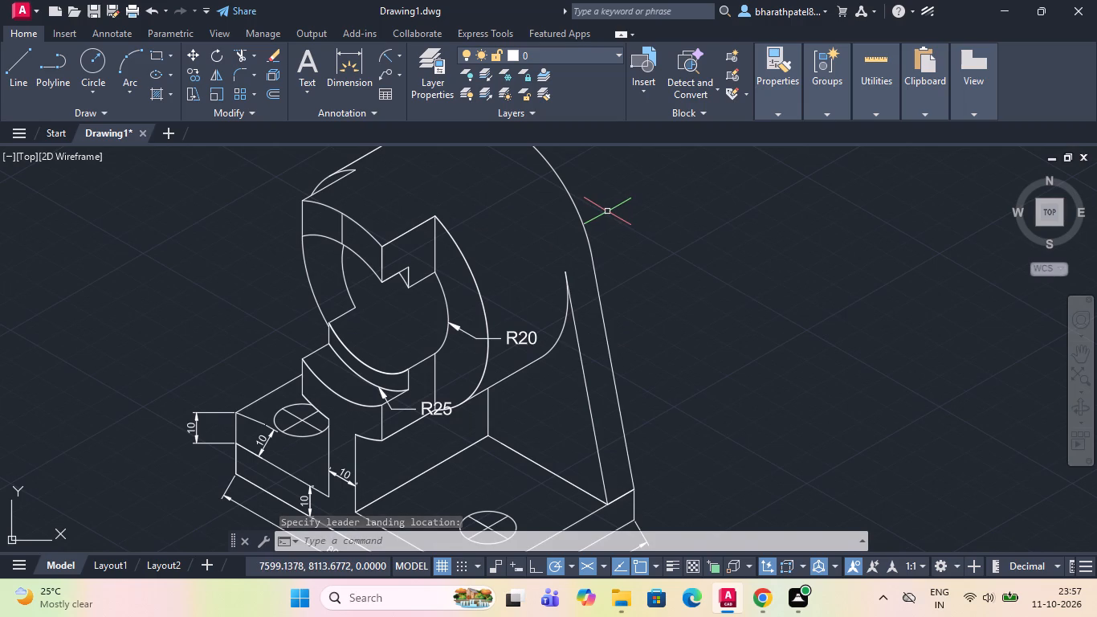
{"action": "left_click", "coordinate": [388, 75]}
{"action": "scroll", "coordinate": [511, 267], "scroll_direction": "down", "scroll_amount": 3}
{"action": "scroll", "coordinate": [533, 240], "scroll_direction": "up", "scroll_amount": 3}
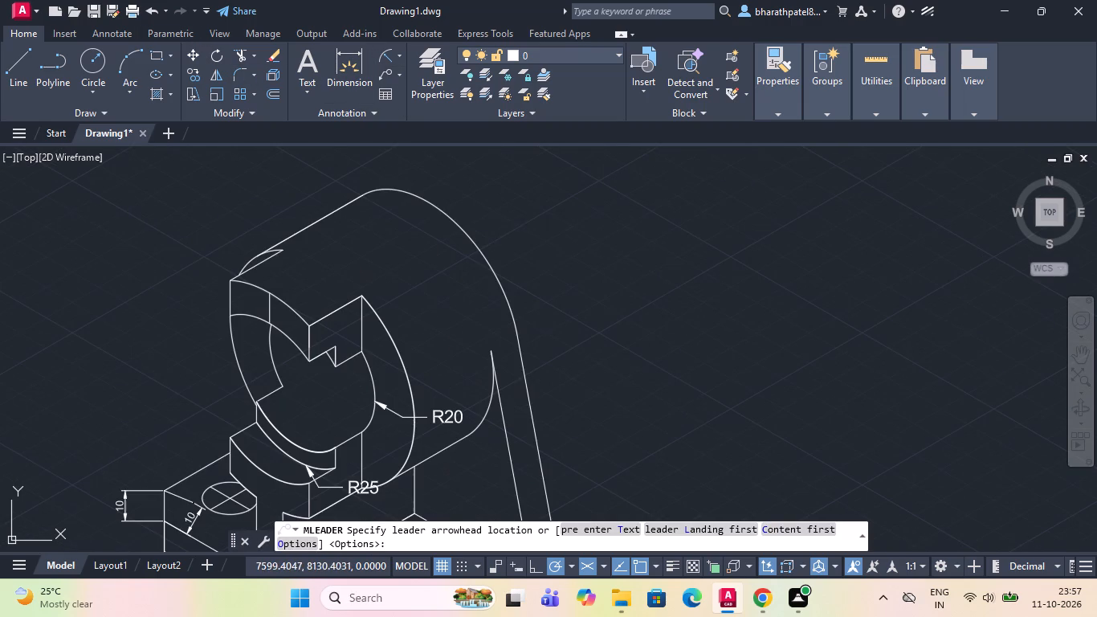
{"action": "left_click_drag", "start_coordinate": [494, 273], "coordinate": [494, 283]}
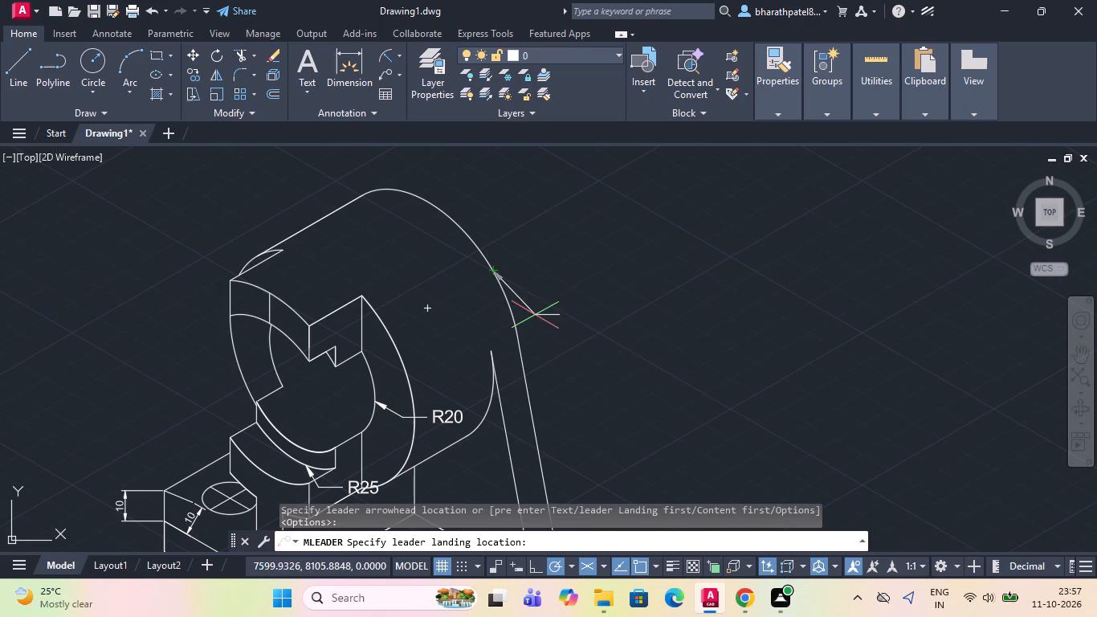
{"action": "left_click", "coordinate": [532, 230]}
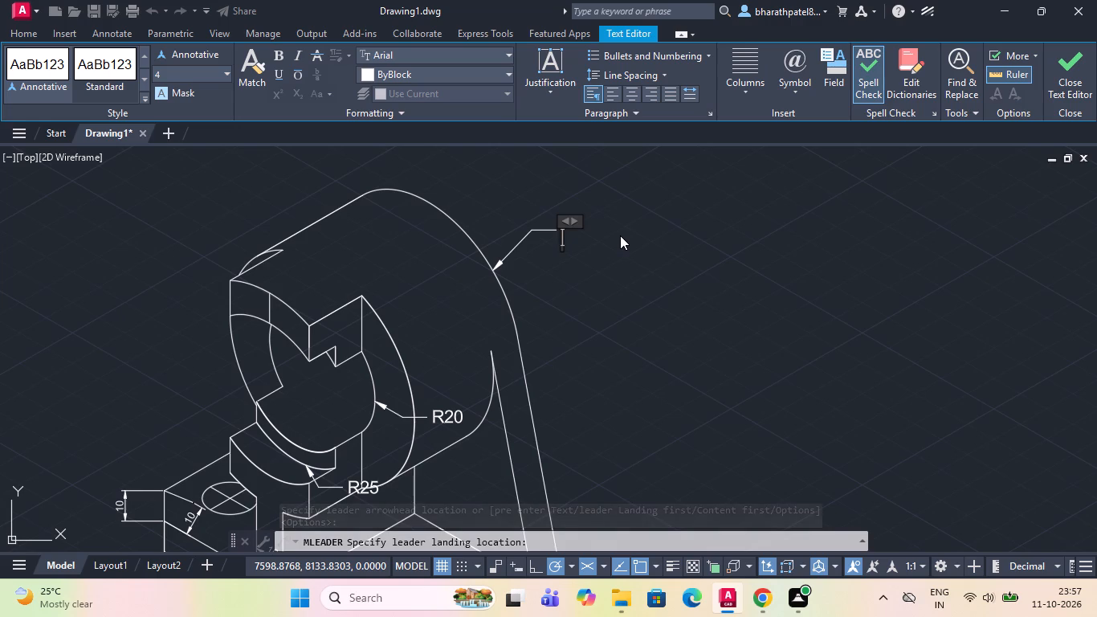
{"action": "key", "text": "shift+r"}
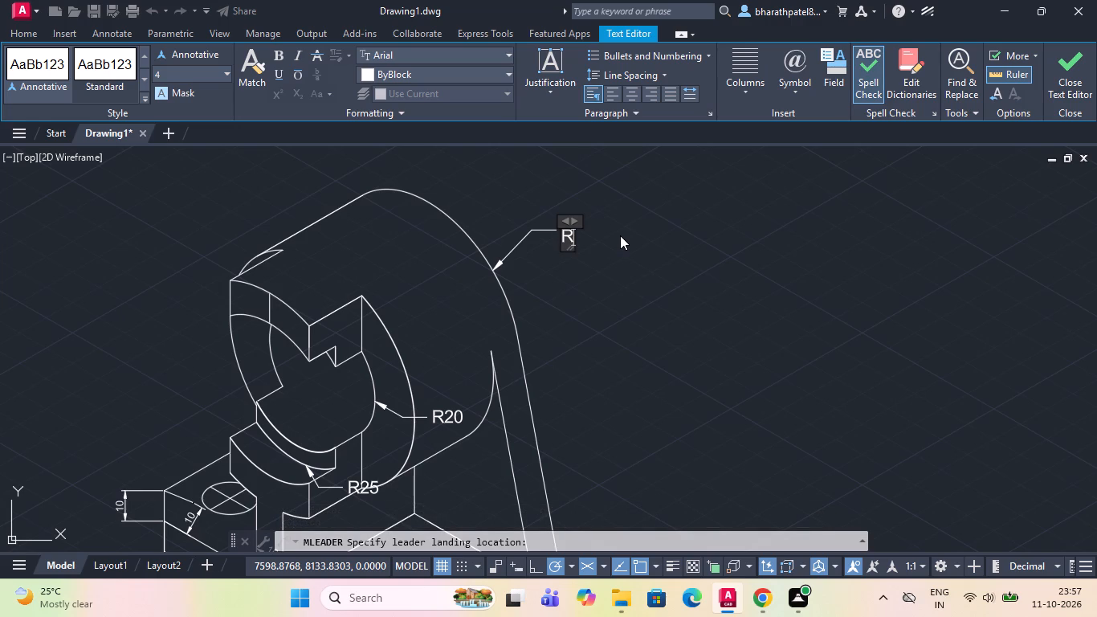
{"action": "key", "text": "3"}
{"action": "key", "text": "5"}
{"action": "key", "text": "Return"}
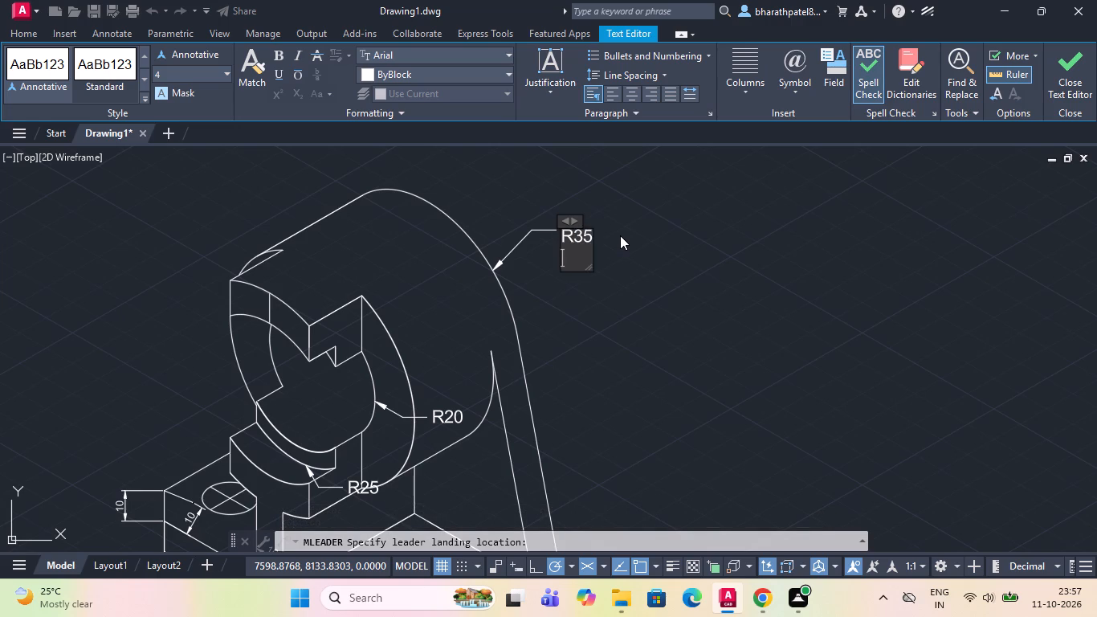
{"action": "left_click", "coordinate": [620, 233]}
Trim away the short vertical line between the two arcs on the upright's front rim, beside the notch.
{"action": "scroll", "coordinate": [621, 234], "scroll_direction": "down", "scroll_amount": 1}
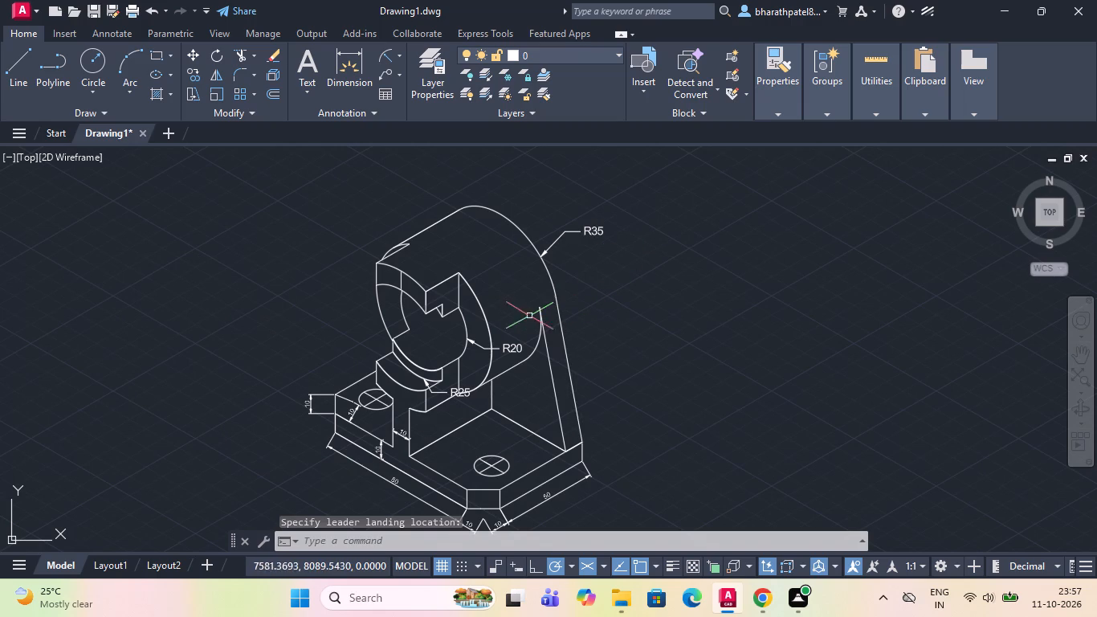
{"action": "left_click", "coordinate": [245, 58]}
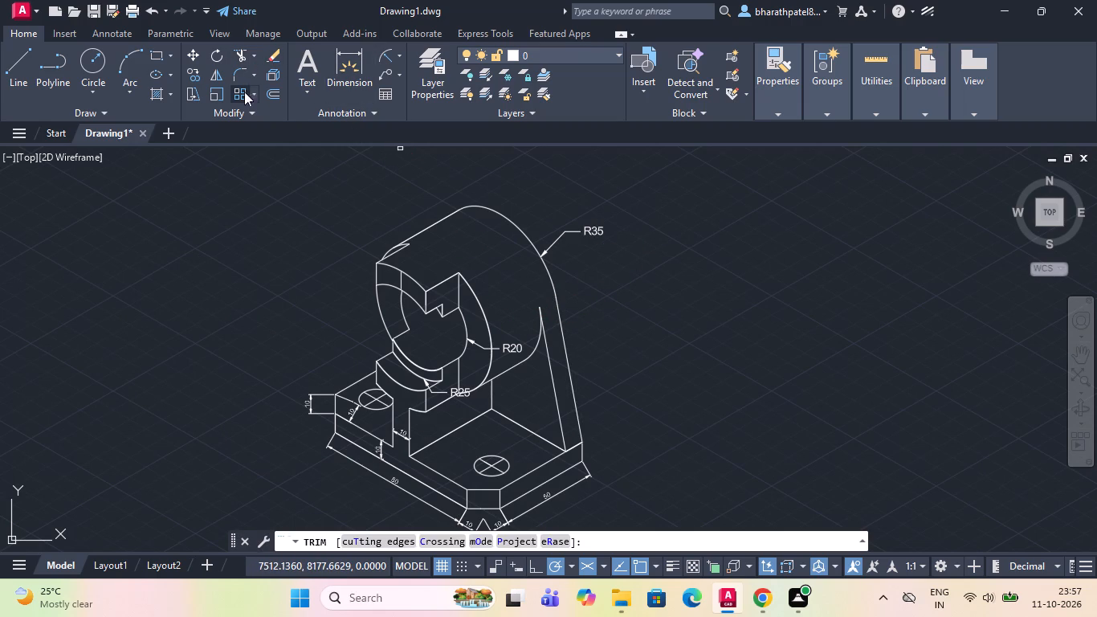
{"action": "scroll", "coordinate": [403, 287], "scroll_direction": "up", "scroll_amount": 2}
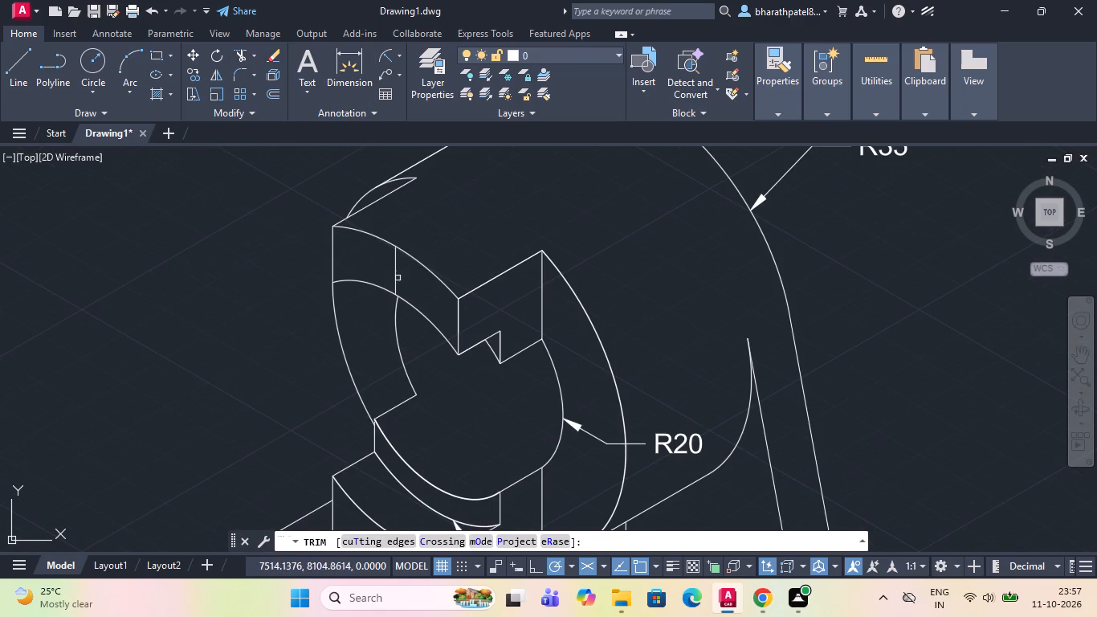
{"action": "left_click_drag", "start_coordinate": [359, 259], "coordinate": [441, 289]}
Add an aligned dimension from the front rim's upper outer corner to the notch's near upper corner, placing it above the rim's arc.
{"action": "scroll", "coordinate": [422, 284], "scroll_direction": "down", "scroll_amount": 2}
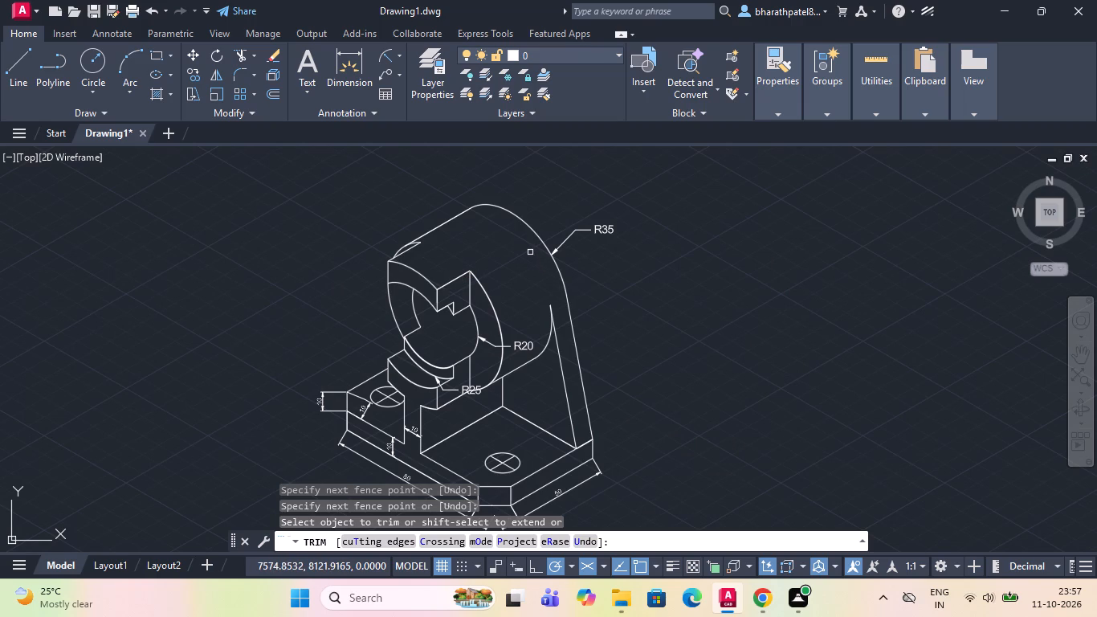
{"action": "left_click", "coordinate": [398, 58]}
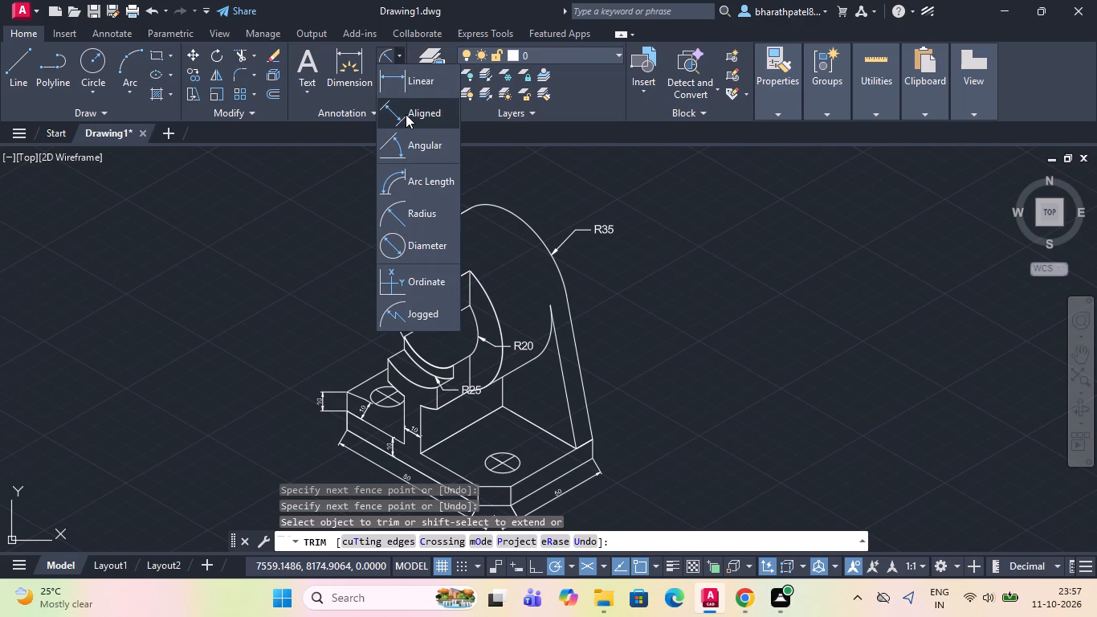
{"action": "left_click", "coordinate": [406, 114]}
{"action": "scroll", "coordinate": [428, 266], "scroll_direction": "up", "scroll_amount": 2}
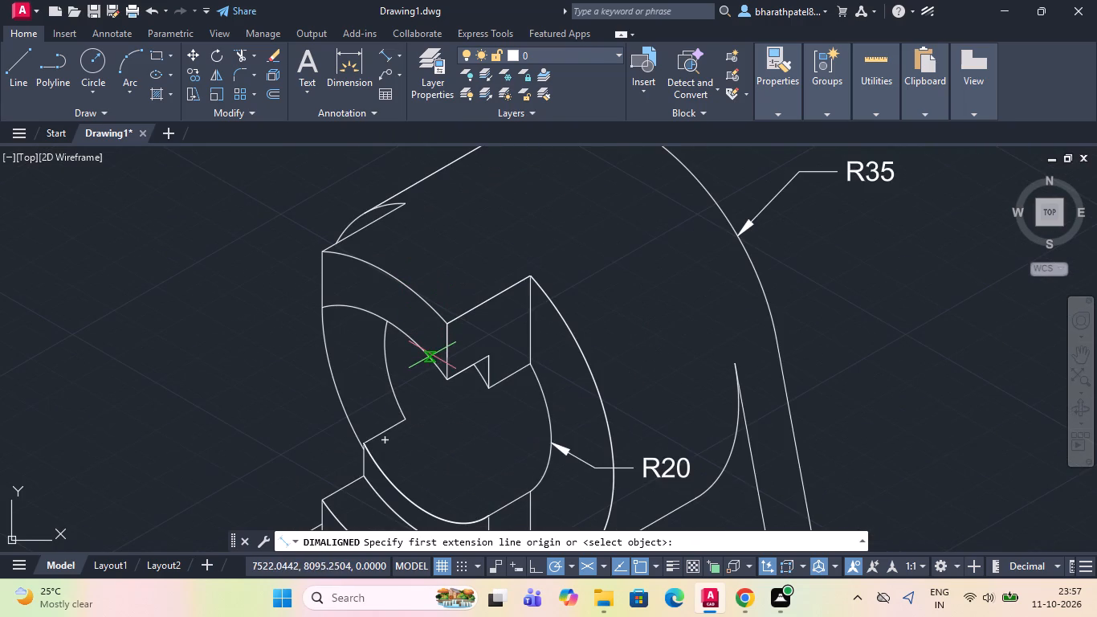
{"action": "scroll", "coordinate": [435, 371], "scroll_direction": "up", "scroll_amount": 3}
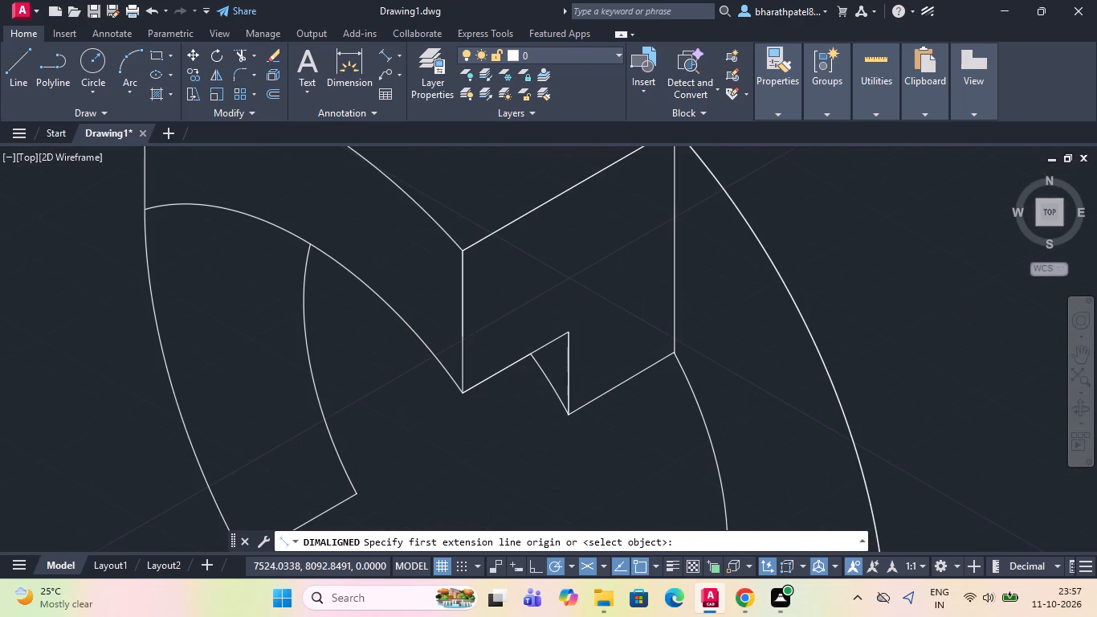
{"action": "scroll", "coordinate": [377, 300], "scroll_direction": "down", "scroll_amount": 4}
{"action": "left_click", "coordinate": [315, 243]}
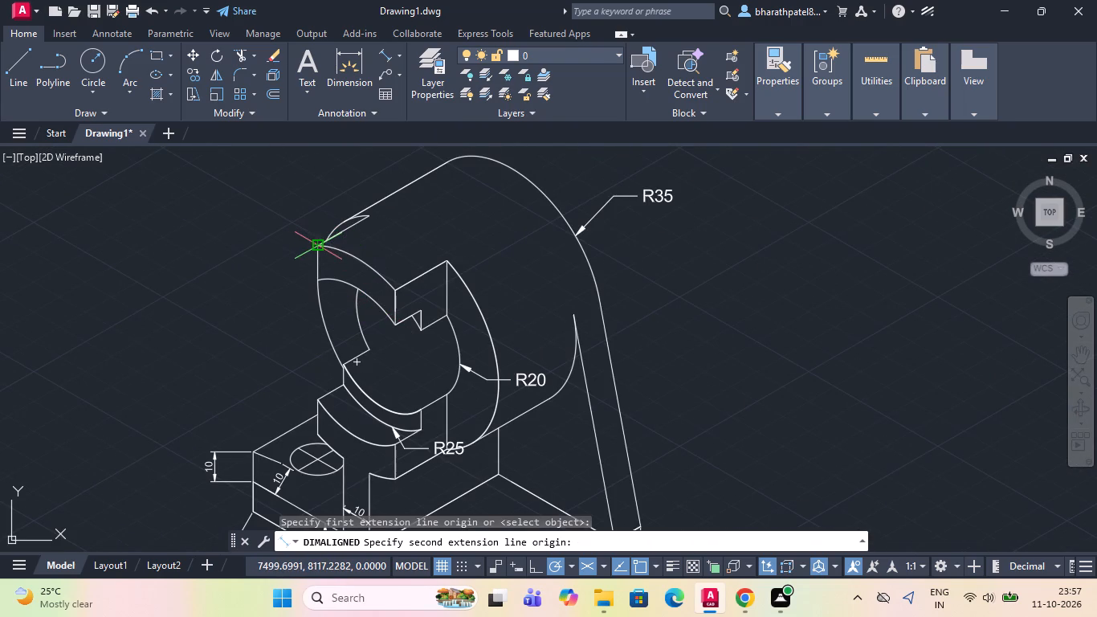
{"action": "scroll", "coordinate": [395, 292], "scroll_direction": "up", "scroll_amount": 3}
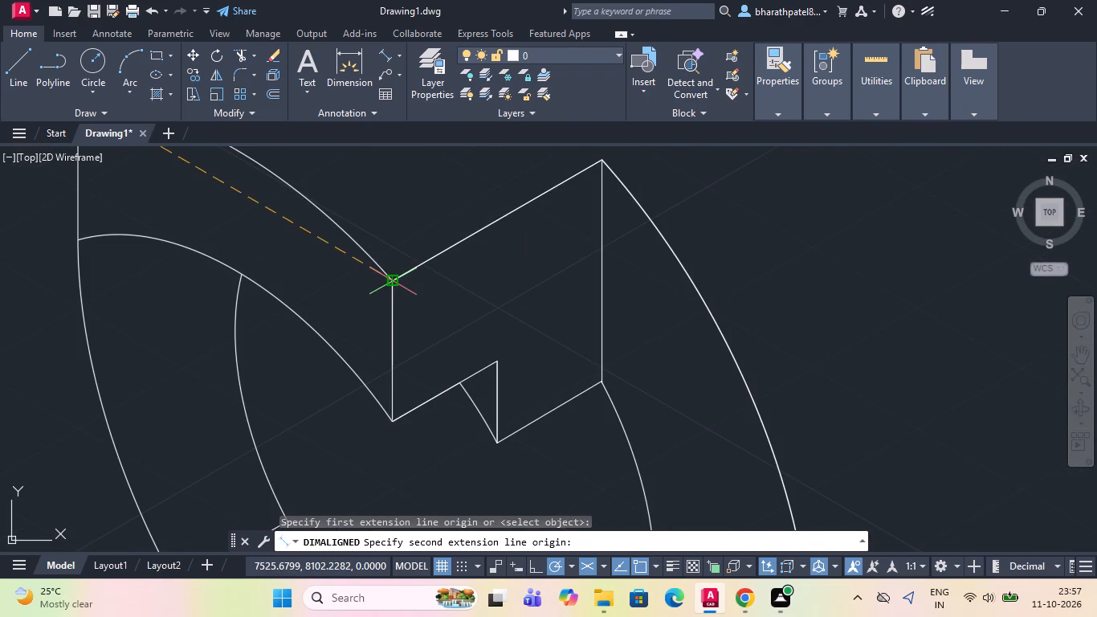
{"action": "left_click", "coordinate": [392, 276]}
{"action": "scroll", "coordinate": [392, 274], "scroll_direction": "down", "scroll_amount": 3}
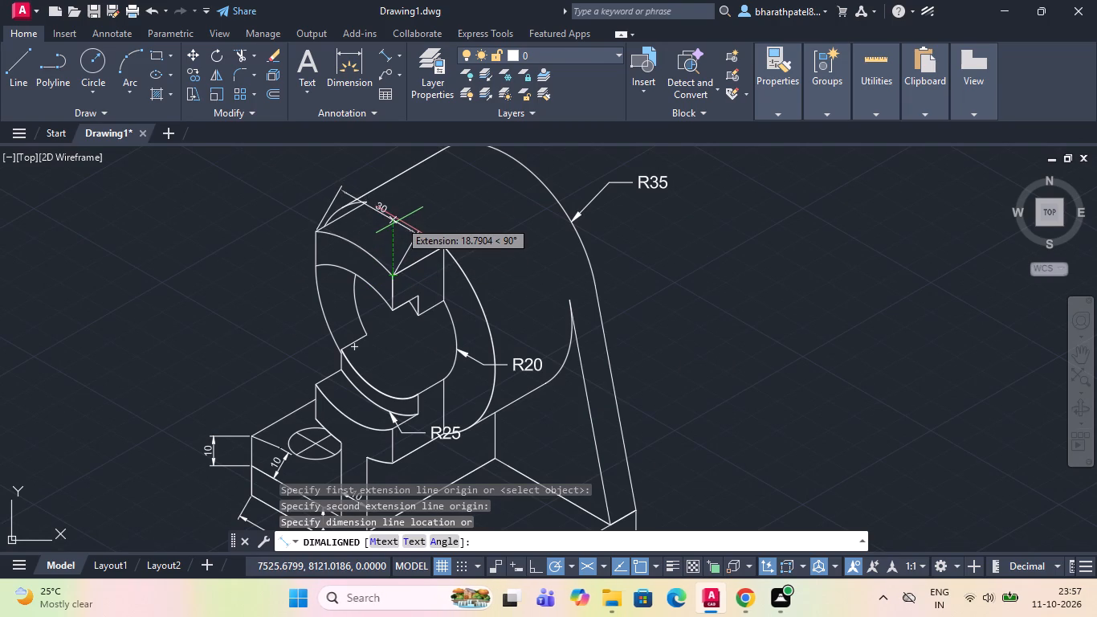
{"action": "left_click", "coordinate": [381, 232]}
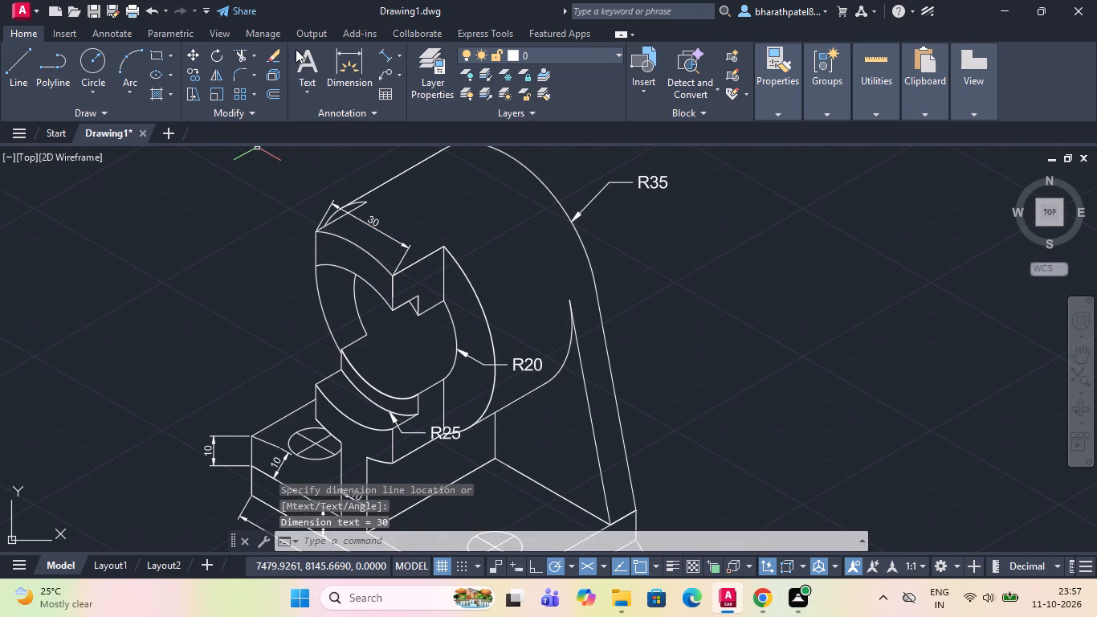
Add an aligned dimension along the notch's upper ledge, from its near lower corner to the step corner, placing it above the ledge.
{"action": "left_click_drag", "start_coordinate": [377, 50], "coordinate": [377, 67]}
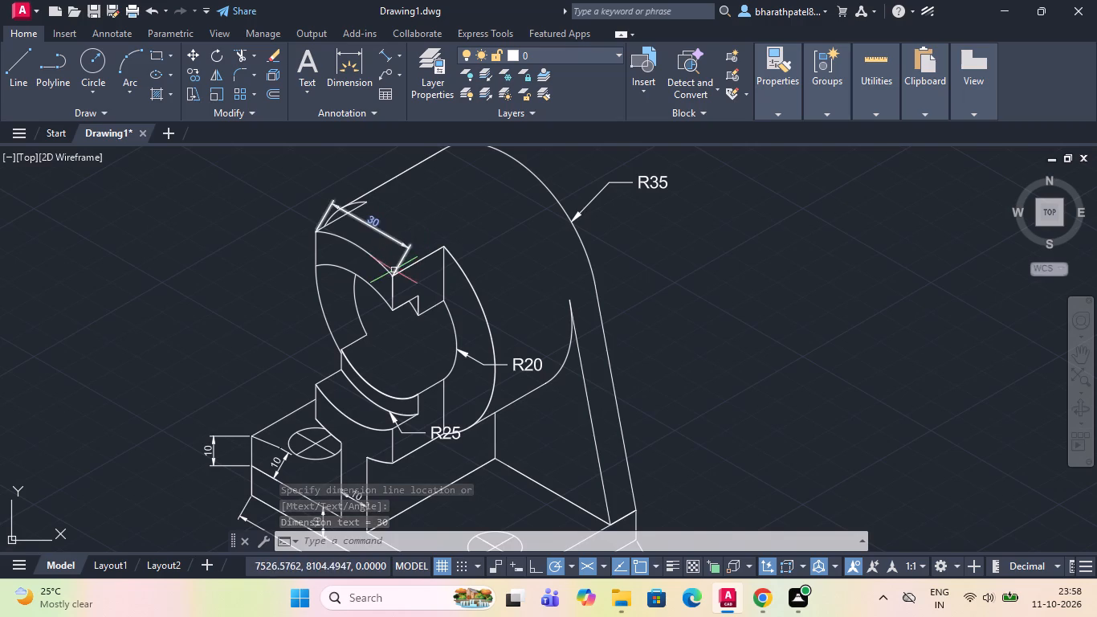
{"action": "left_click", "coordinate": [391, 60]}
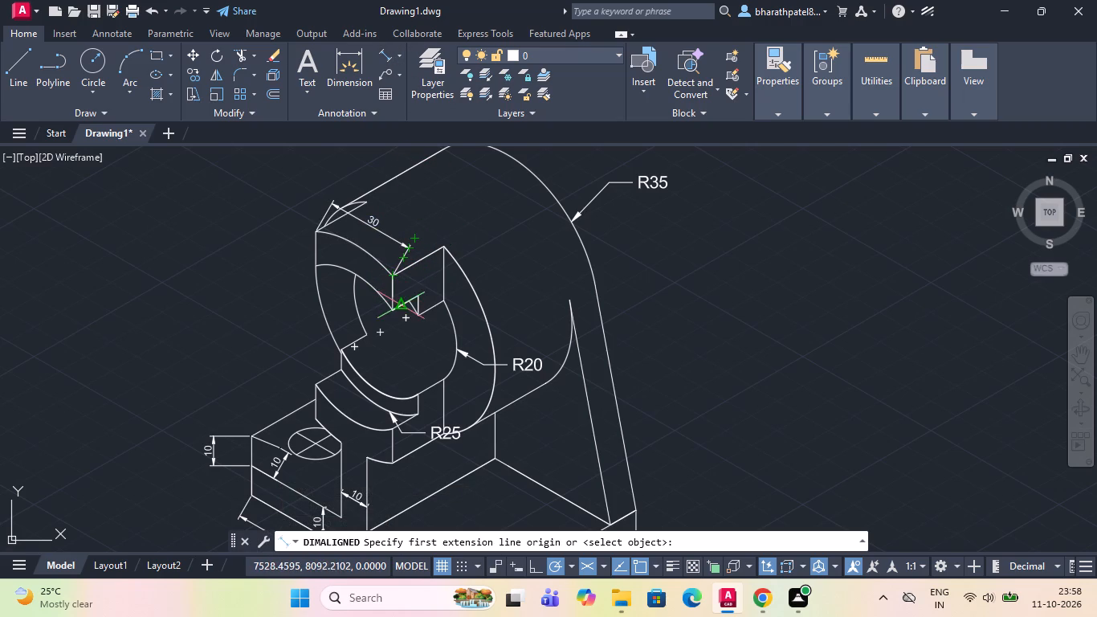
{"action": "scroll", "coordinate": [389, 312], "scroll_direction": "up", "scroll_amount": 3}
{"action": "left_click", "coordinate": [402, 306]}
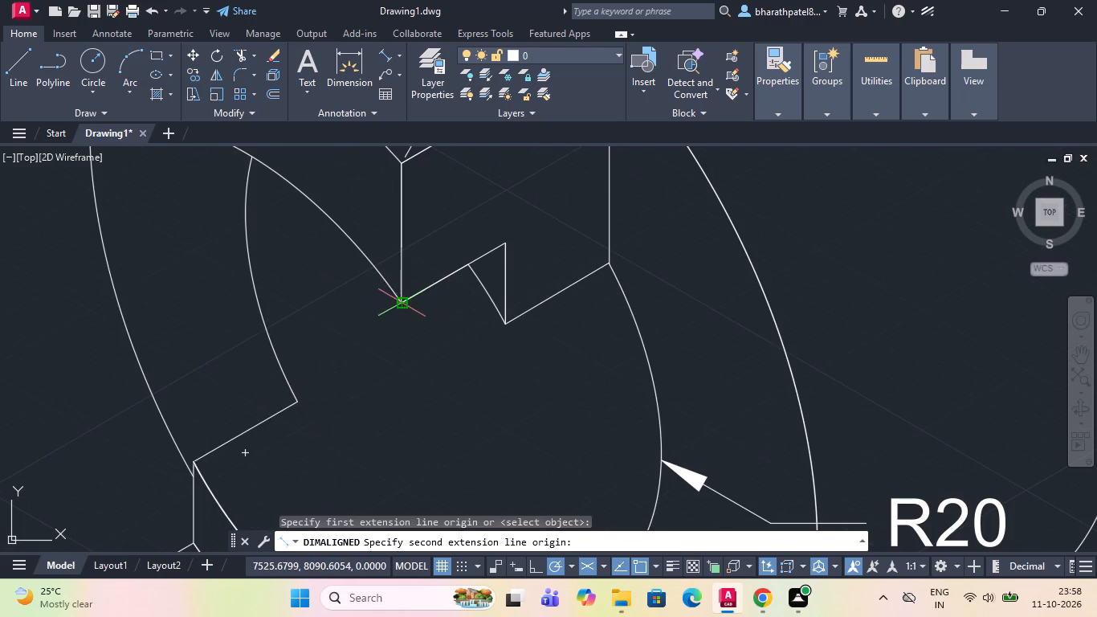
{"action": "left_click", "coordinate": [504, 243]}
{"action": "scroll", "coordinate": [504, 243], "scroll_direction": "down", "scroll_amount": 3}
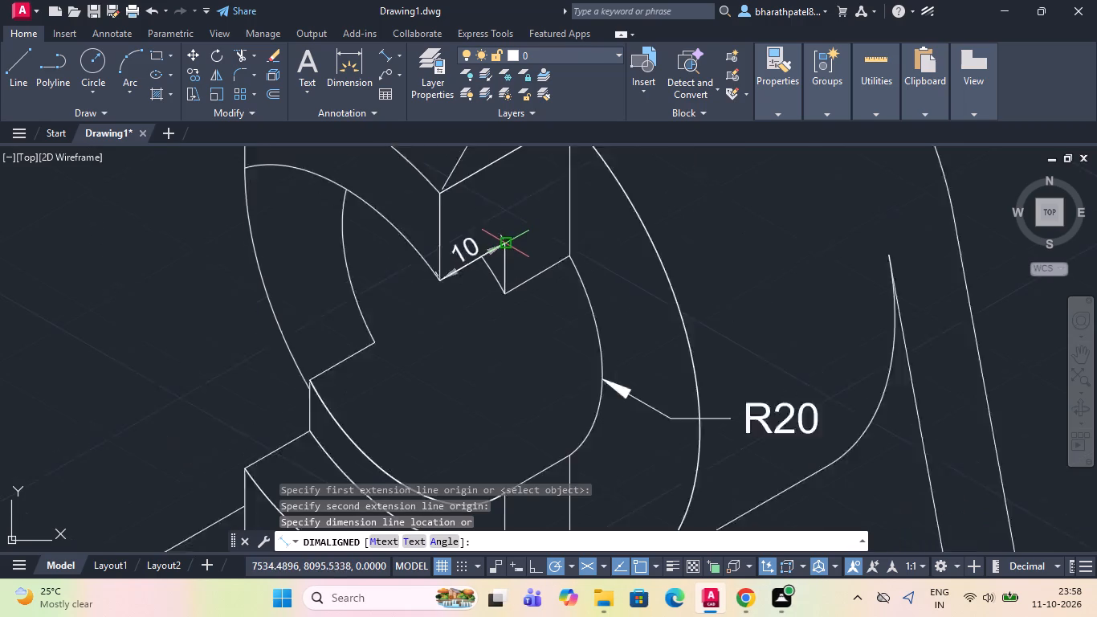
{"action": "scroll", "coordinate": [504, 243], "scroll_direction": "down", "scroll_amount": 1}
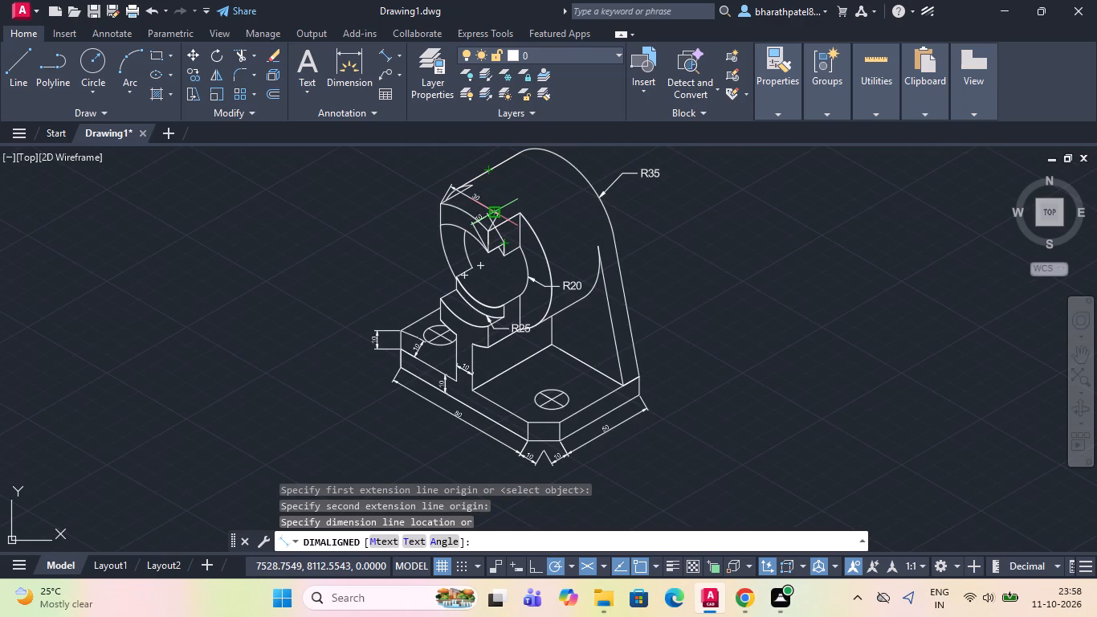
{"action": "left_click", "coordinate": [494, 216]}
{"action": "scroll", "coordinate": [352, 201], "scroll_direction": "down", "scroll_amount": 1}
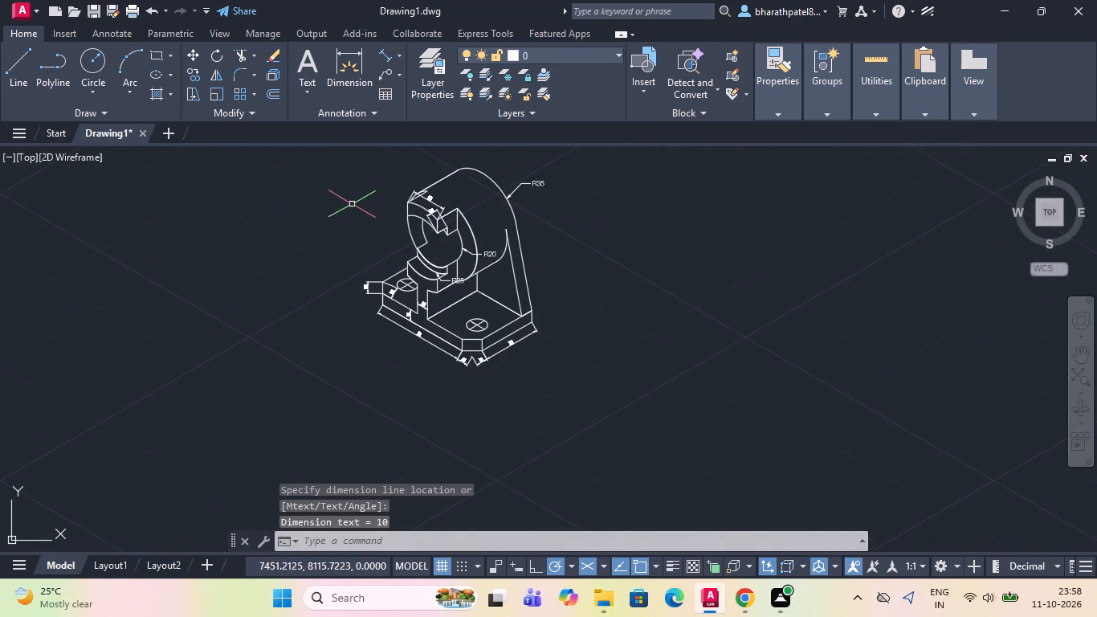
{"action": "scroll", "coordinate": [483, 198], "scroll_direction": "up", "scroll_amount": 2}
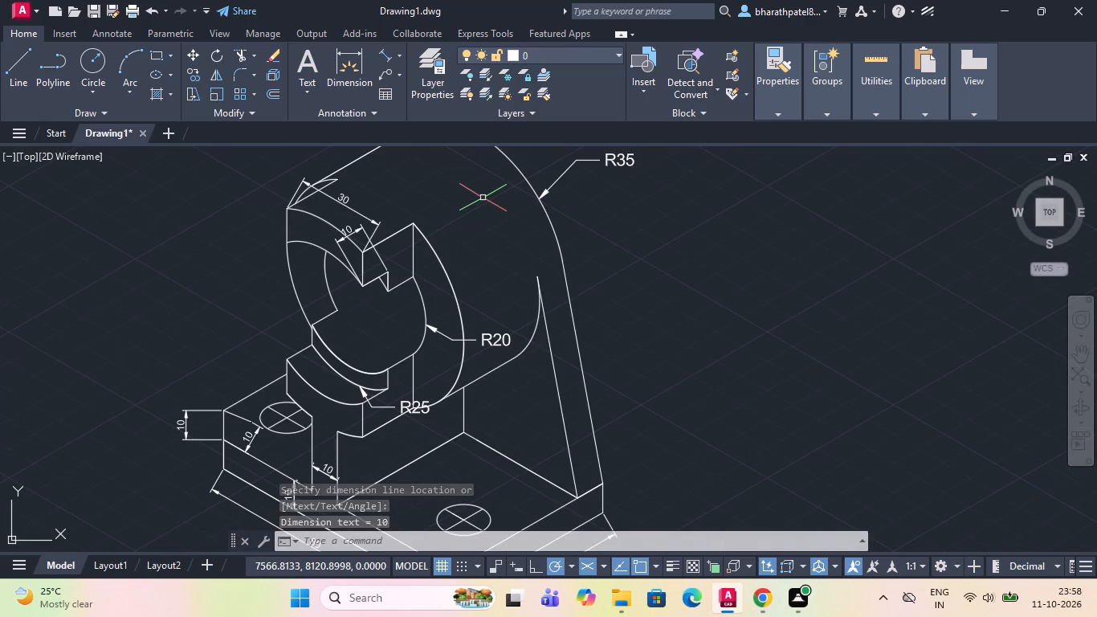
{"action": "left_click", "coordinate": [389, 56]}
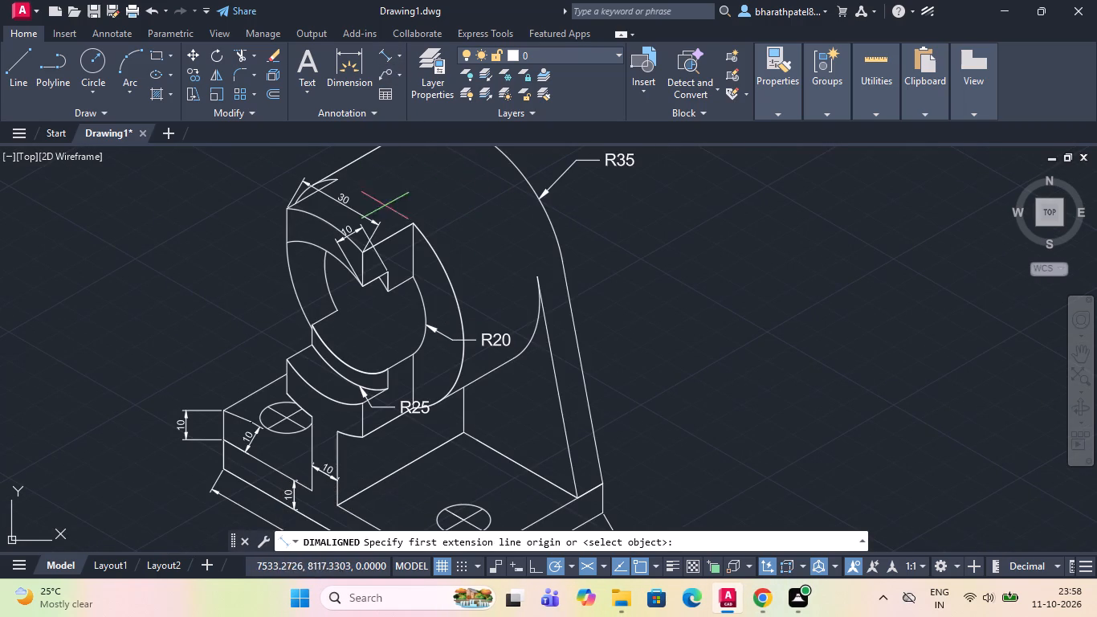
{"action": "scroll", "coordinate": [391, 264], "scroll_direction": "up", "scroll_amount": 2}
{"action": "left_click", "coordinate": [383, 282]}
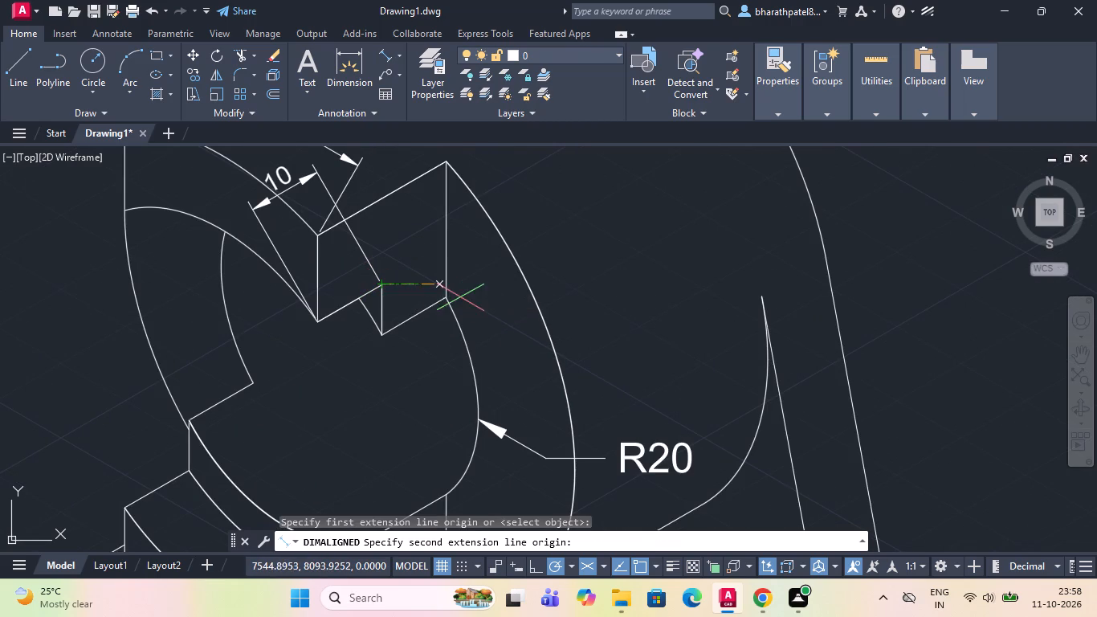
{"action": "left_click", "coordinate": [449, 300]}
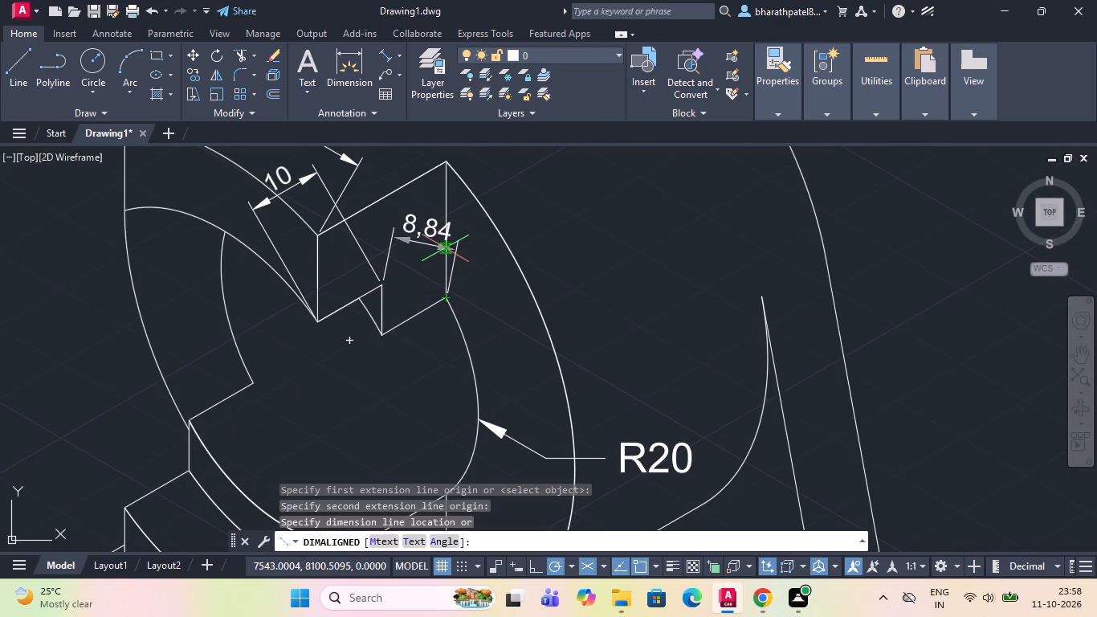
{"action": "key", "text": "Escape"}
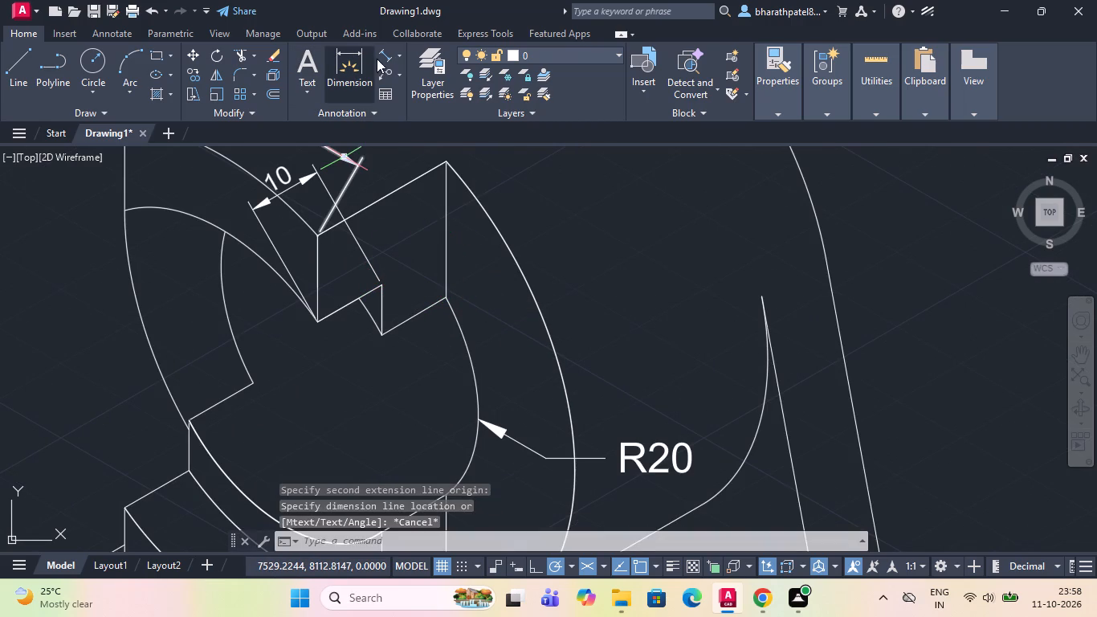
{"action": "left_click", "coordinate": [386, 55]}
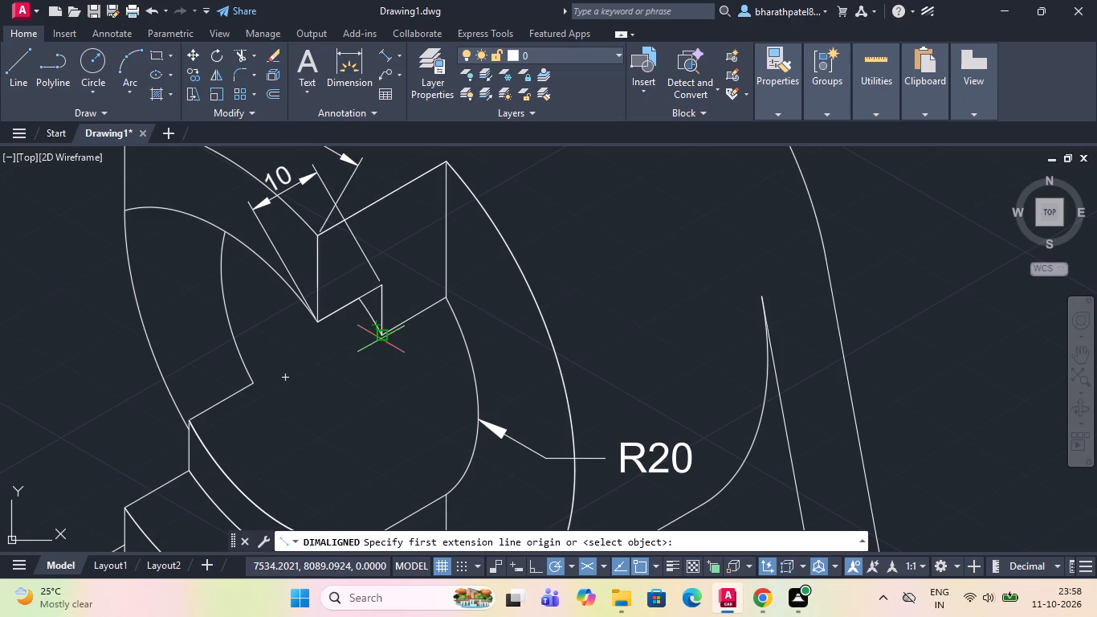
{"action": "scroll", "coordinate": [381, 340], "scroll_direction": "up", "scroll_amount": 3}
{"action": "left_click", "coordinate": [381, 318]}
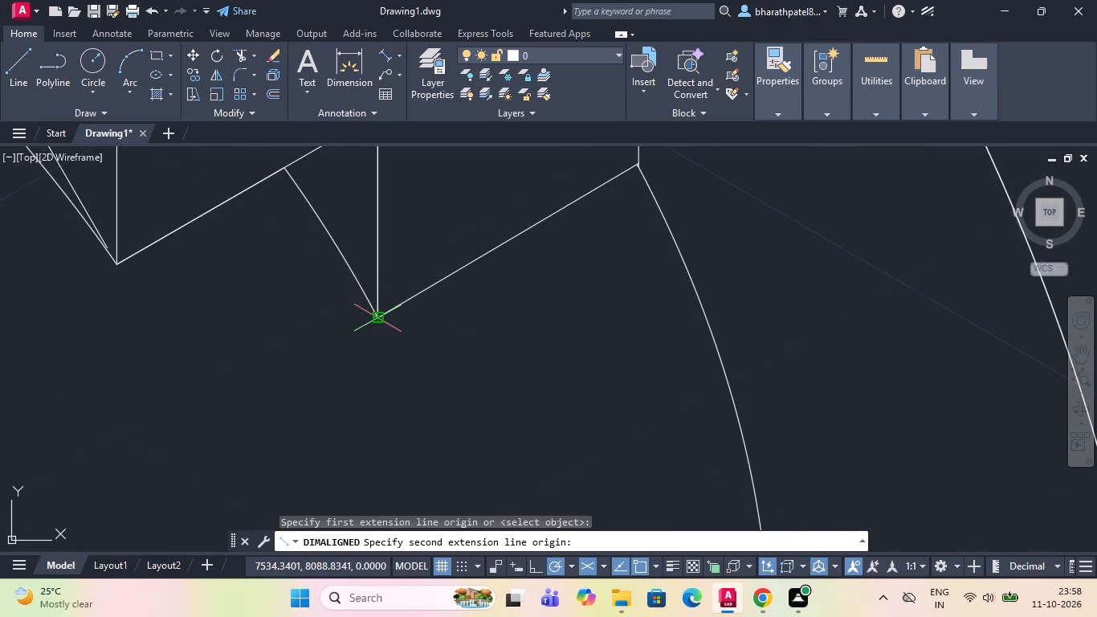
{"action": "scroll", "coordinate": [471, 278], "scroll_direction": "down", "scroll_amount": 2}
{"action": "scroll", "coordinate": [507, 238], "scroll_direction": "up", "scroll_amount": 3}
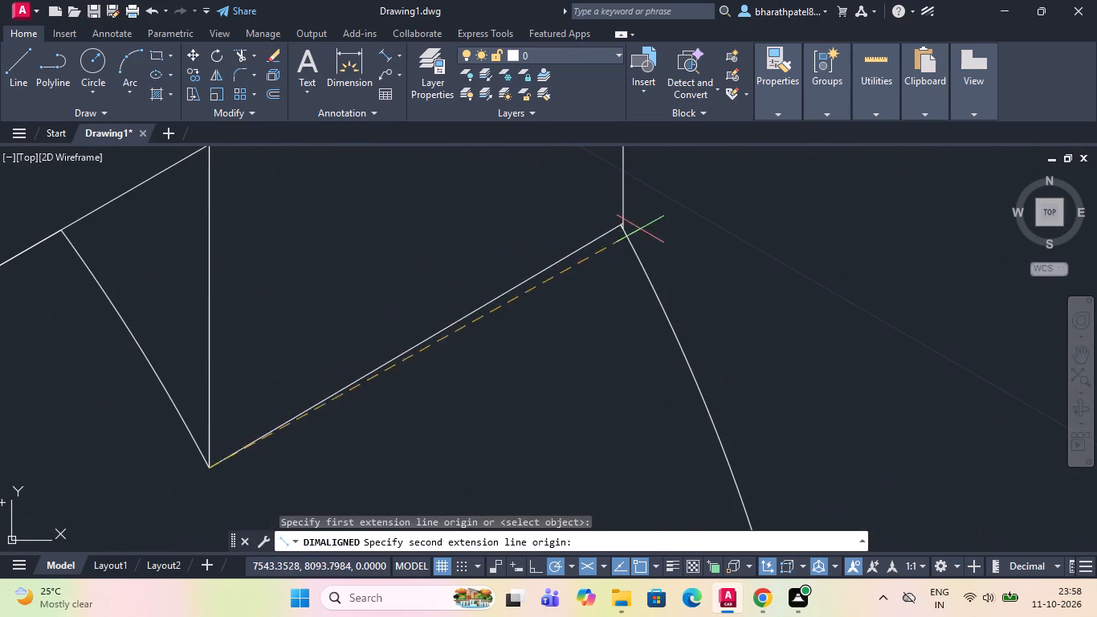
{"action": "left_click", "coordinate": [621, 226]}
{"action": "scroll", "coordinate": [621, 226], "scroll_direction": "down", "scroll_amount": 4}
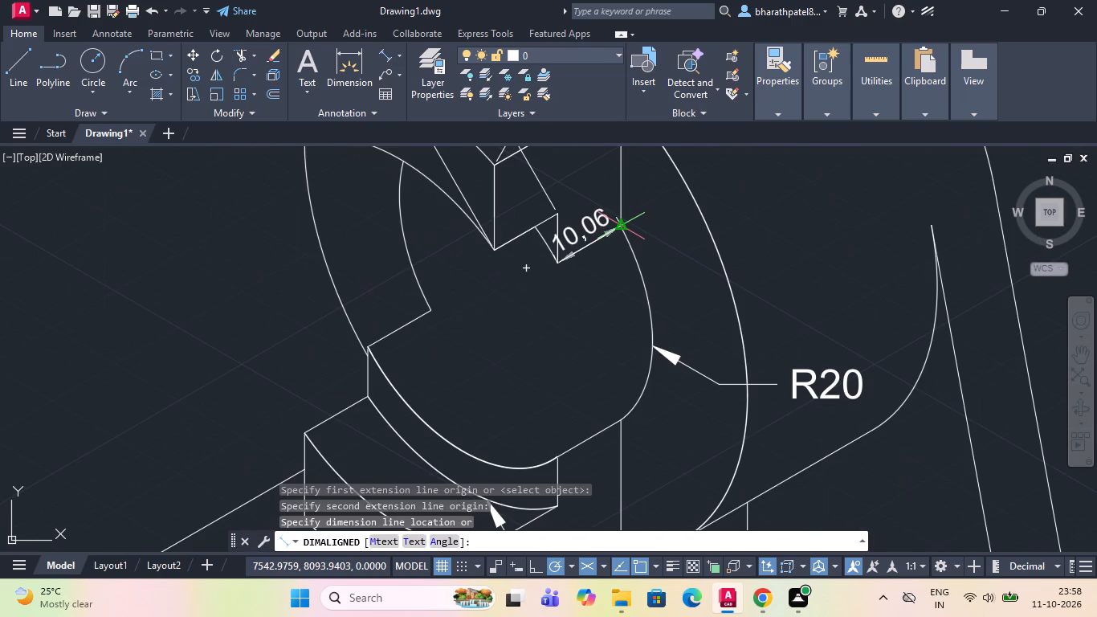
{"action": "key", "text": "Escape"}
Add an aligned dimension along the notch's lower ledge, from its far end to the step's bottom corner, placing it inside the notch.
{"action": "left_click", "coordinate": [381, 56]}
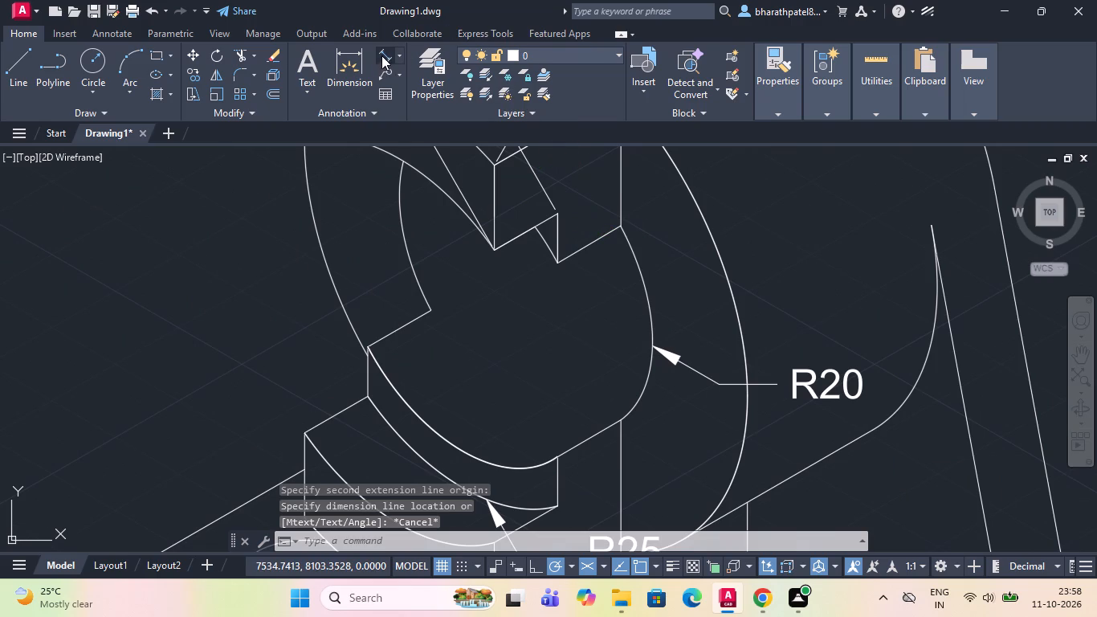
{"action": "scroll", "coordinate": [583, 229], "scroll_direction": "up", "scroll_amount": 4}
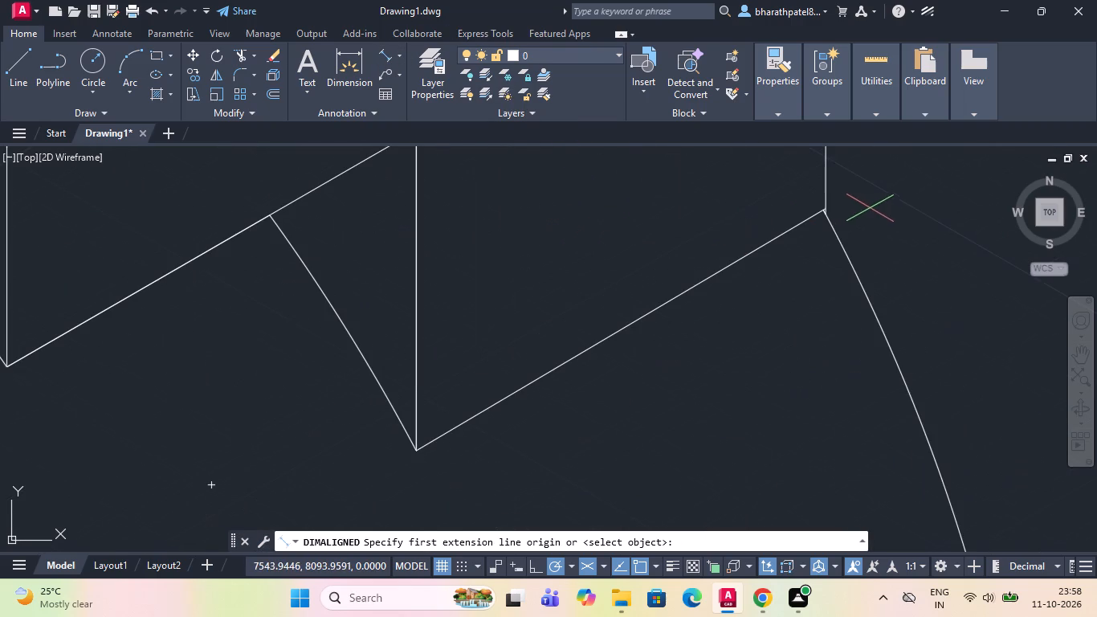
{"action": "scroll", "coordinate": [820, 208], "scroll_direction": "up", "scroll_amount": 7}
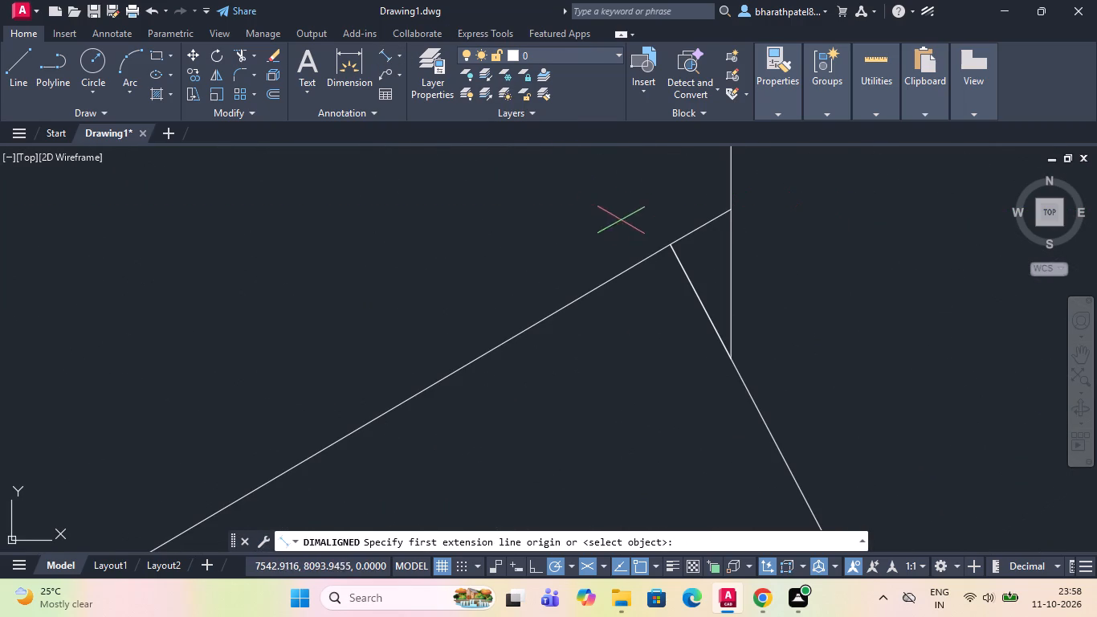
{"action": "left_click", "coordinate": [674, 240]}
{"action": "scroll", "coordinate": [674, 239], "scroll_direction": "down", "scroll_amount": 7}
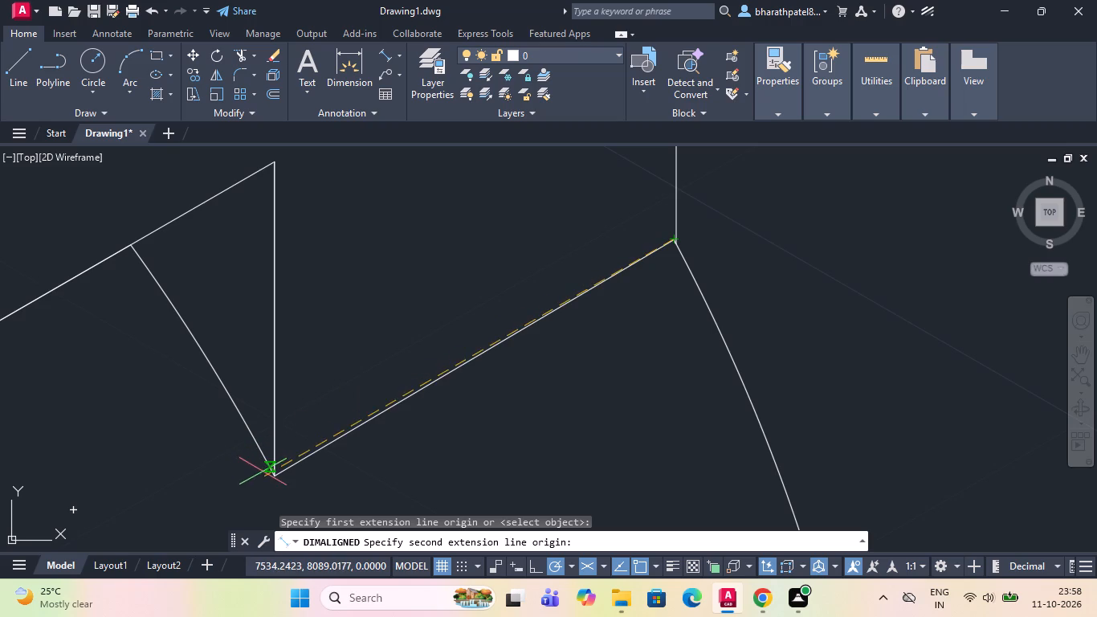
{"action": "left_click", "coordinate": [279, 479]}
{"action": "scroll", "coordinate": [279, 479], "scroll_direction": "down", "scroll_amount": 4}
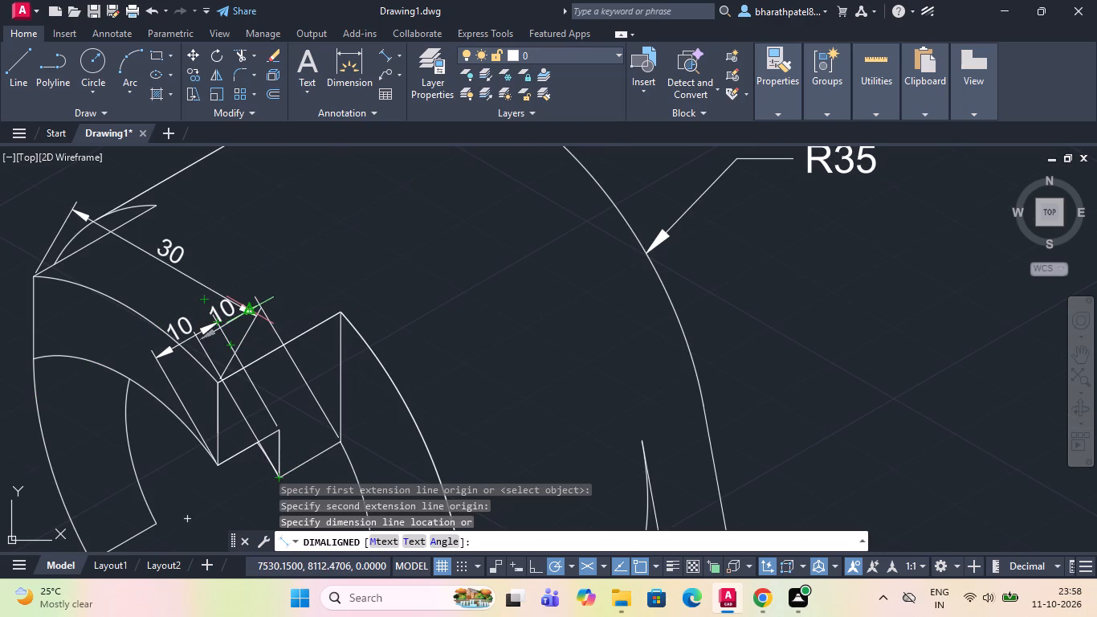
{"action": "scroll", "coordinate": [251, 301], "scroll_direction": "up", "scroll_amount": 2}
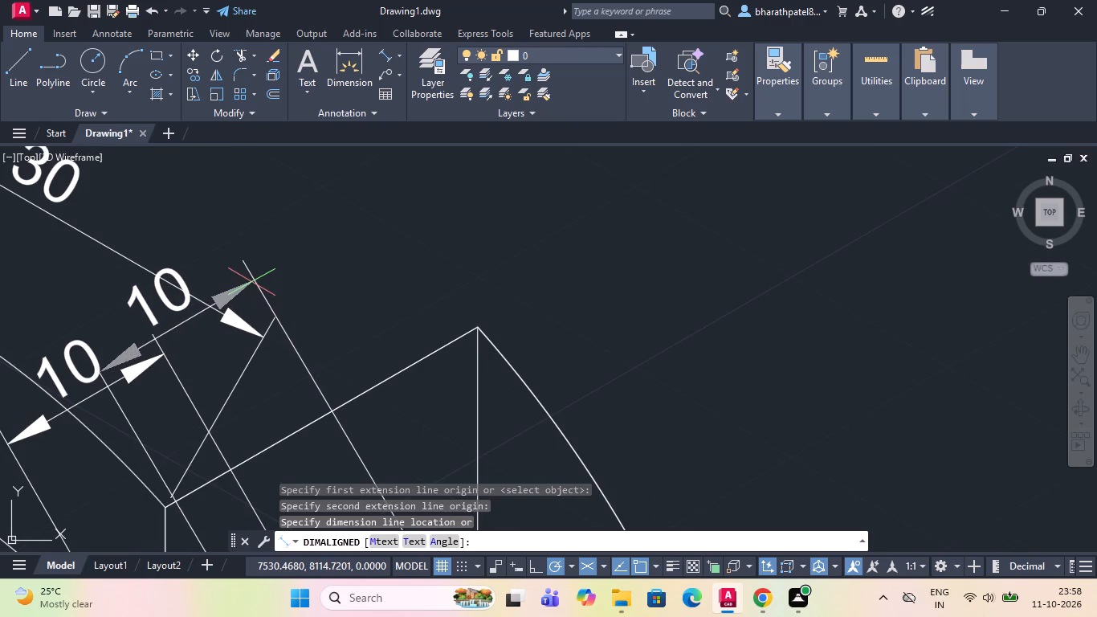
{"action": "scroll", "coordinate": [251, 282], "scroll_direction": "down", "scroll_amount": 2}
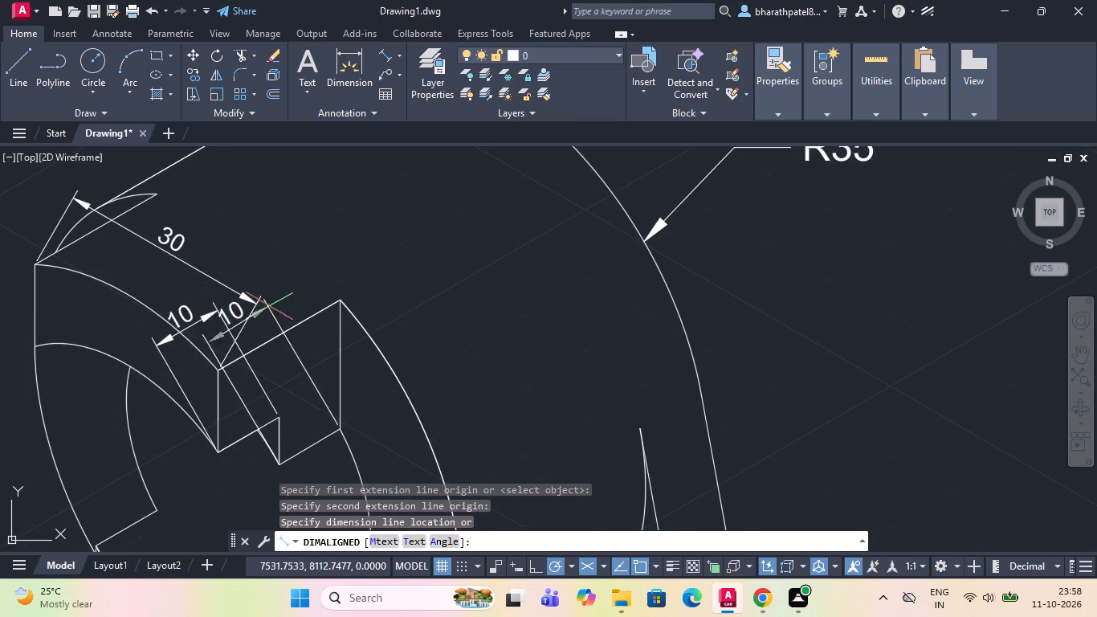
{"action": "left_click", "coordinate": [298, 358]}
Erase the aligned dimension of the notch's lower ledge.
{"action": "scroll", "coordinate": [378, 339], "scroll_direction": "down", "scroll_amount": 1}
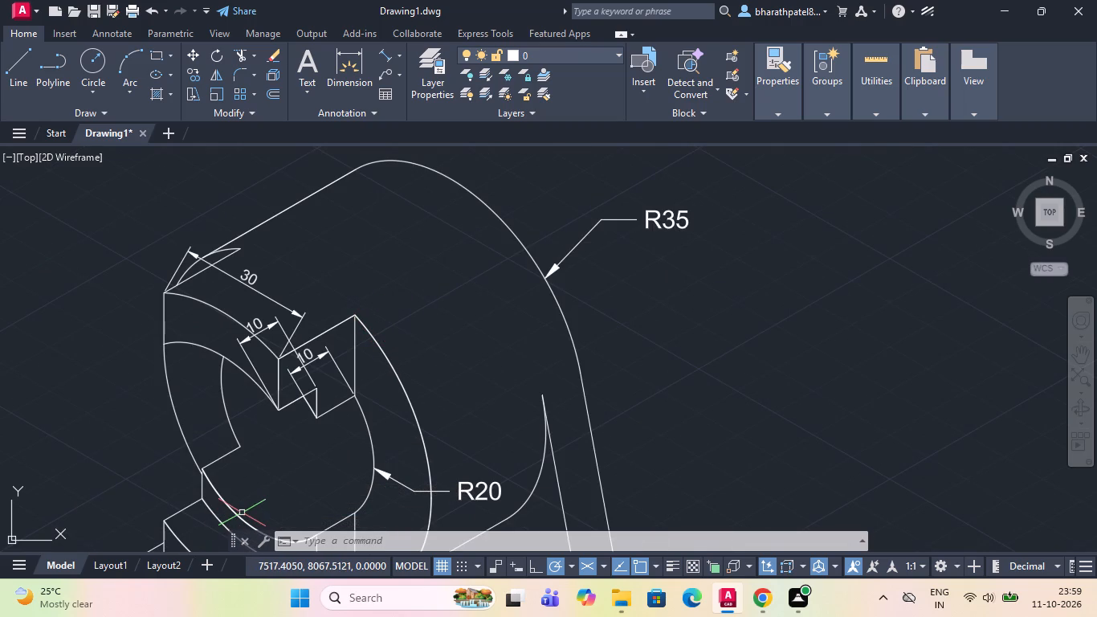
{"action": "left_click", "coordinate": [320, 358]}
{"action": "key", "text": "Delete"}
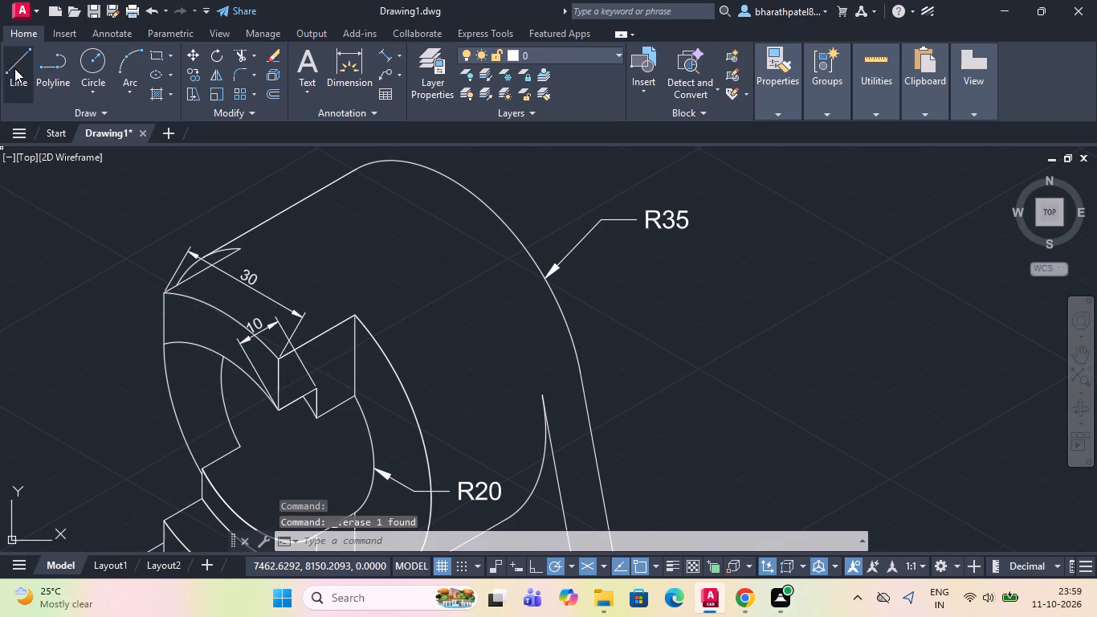
Draw a vertical line from the notch's upper step corner to a point above the notch's sloping top edge.
{"action": "left_click", "coordinate": [14, 68]}
{"action": "left_click", "coordinate": [320, 392]}
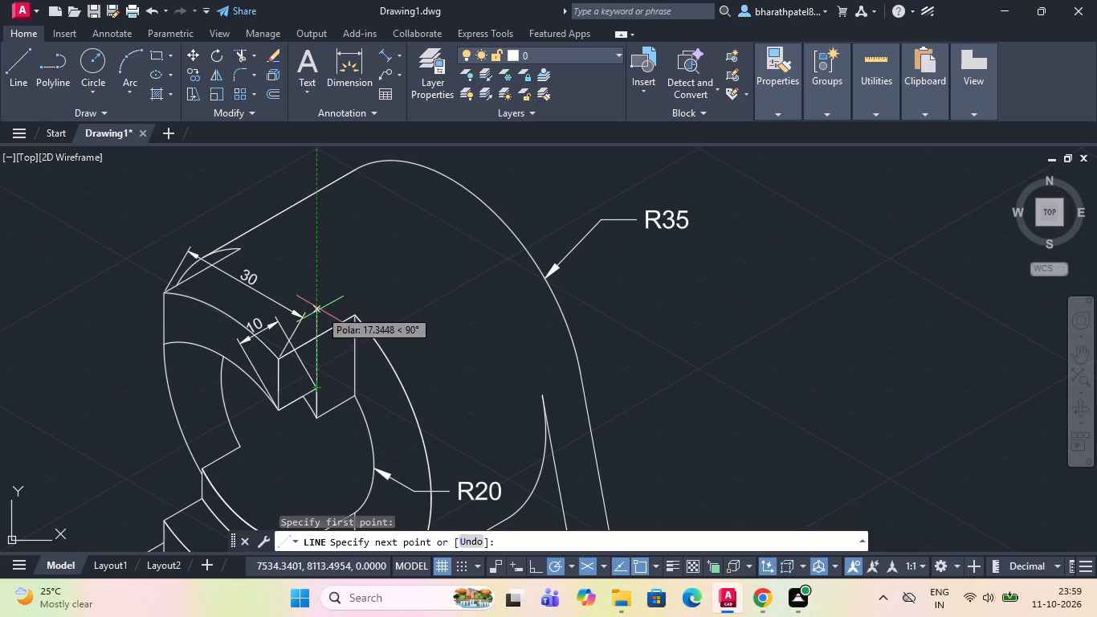
{"action": "left_click", "coordinate": [320, 294]}
{"action": "key", "text": "Escape"}
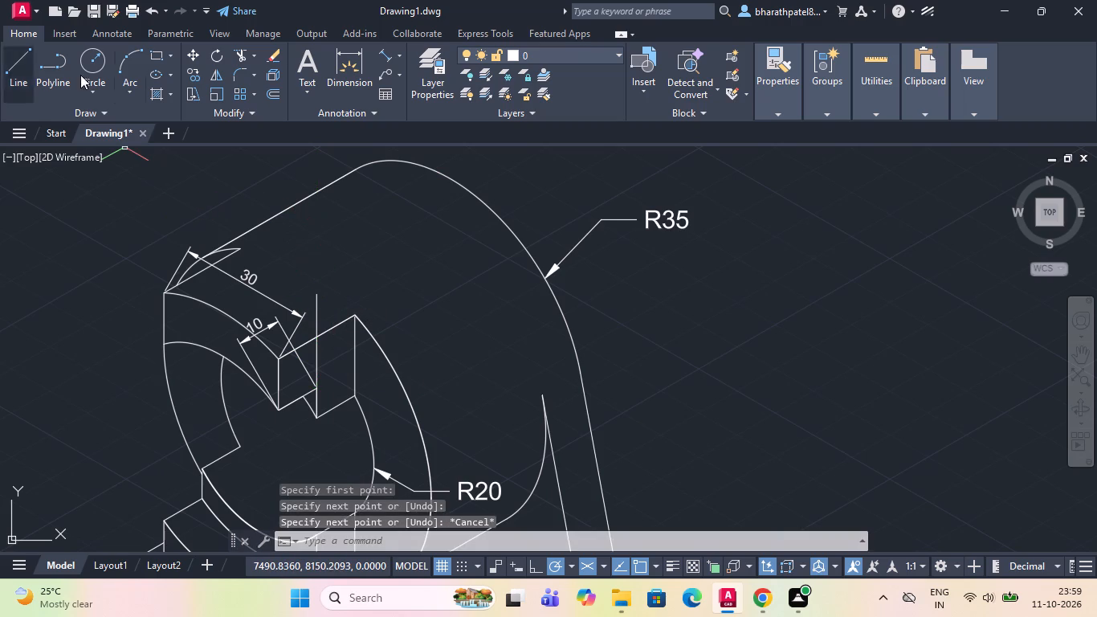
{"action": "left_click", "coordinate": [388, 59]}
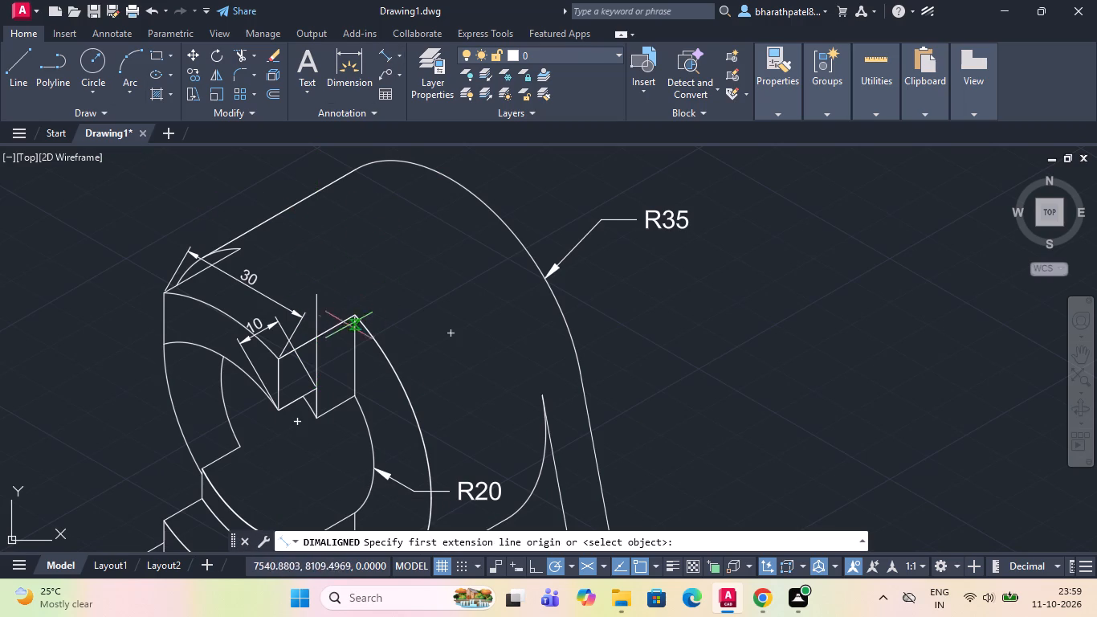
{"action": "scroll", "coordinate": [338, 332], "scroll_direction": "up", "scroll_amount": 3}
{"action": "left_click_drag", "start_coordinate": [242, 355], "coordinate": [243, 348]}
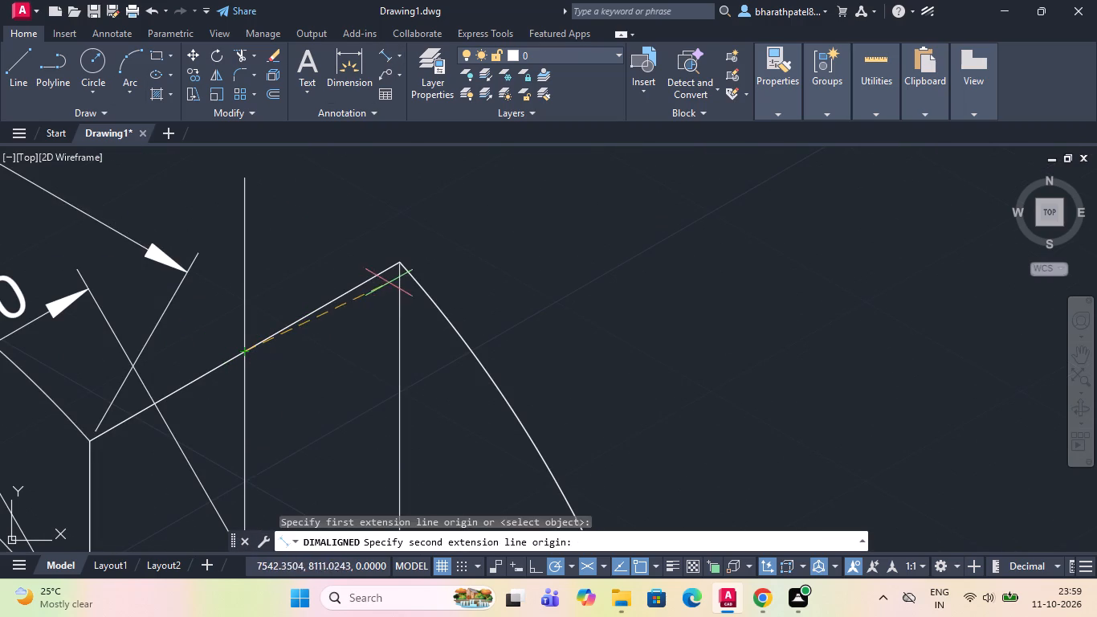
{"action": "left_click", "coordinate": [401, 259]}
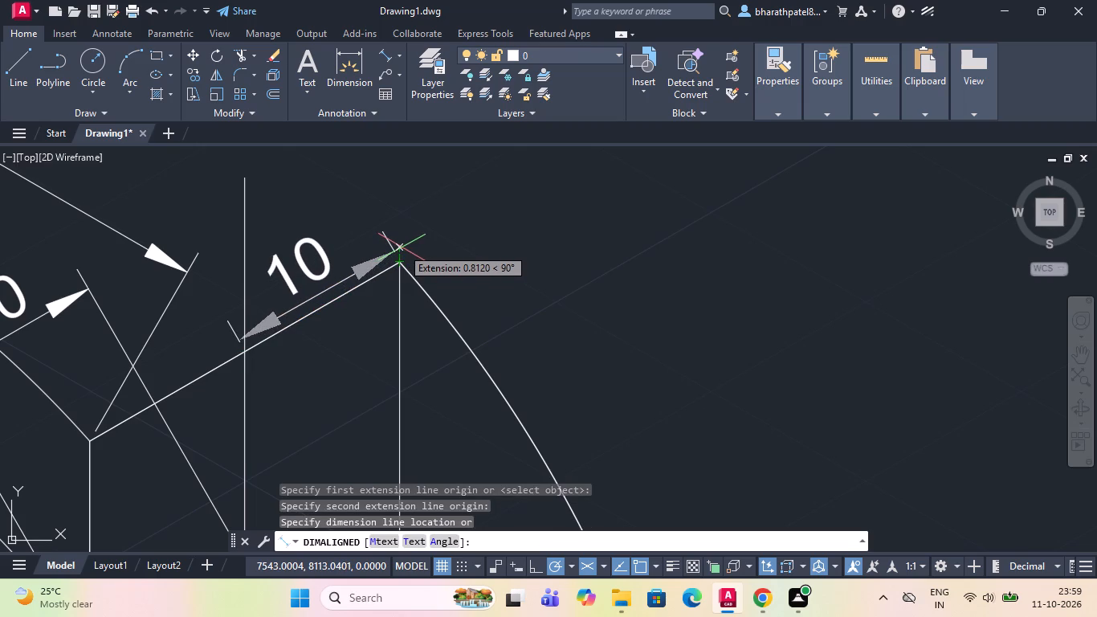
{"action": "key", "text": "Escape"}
Draw a vertical line about 5 units long upward from the notch's far upper corner.
{"action": "left_click_drag", "start_coordinate": [18, 52], "coordinate": [20, 55]}
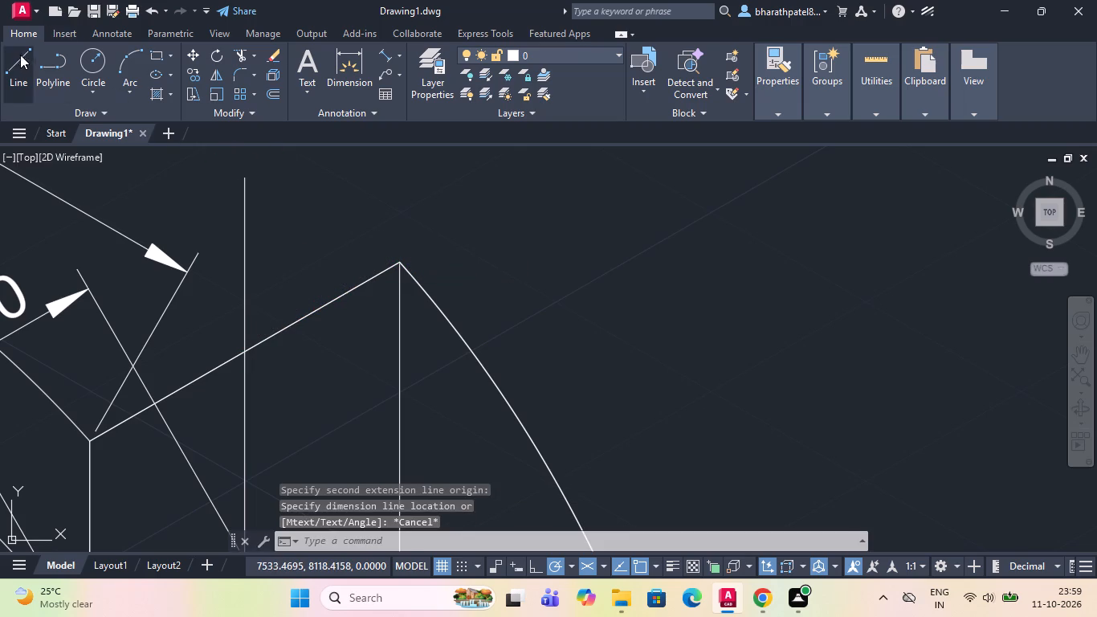
{"action": "left_click_drag", "start_coordinate": [20, 55], "coordinate": [26, 60]}
{"action": "left_click_drag", "start_coordinate": [398, 259], "coordinate": [398, 244]}
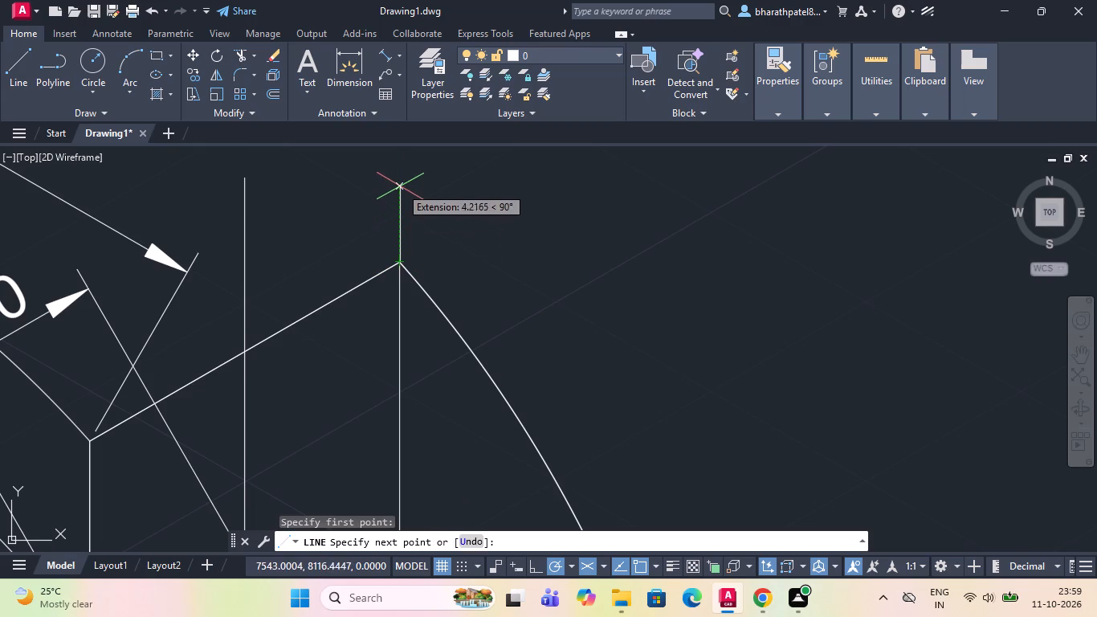
{"action": "left_click", "coordinate": [398, 168]}
{"action": "key", "text": "Escape"}
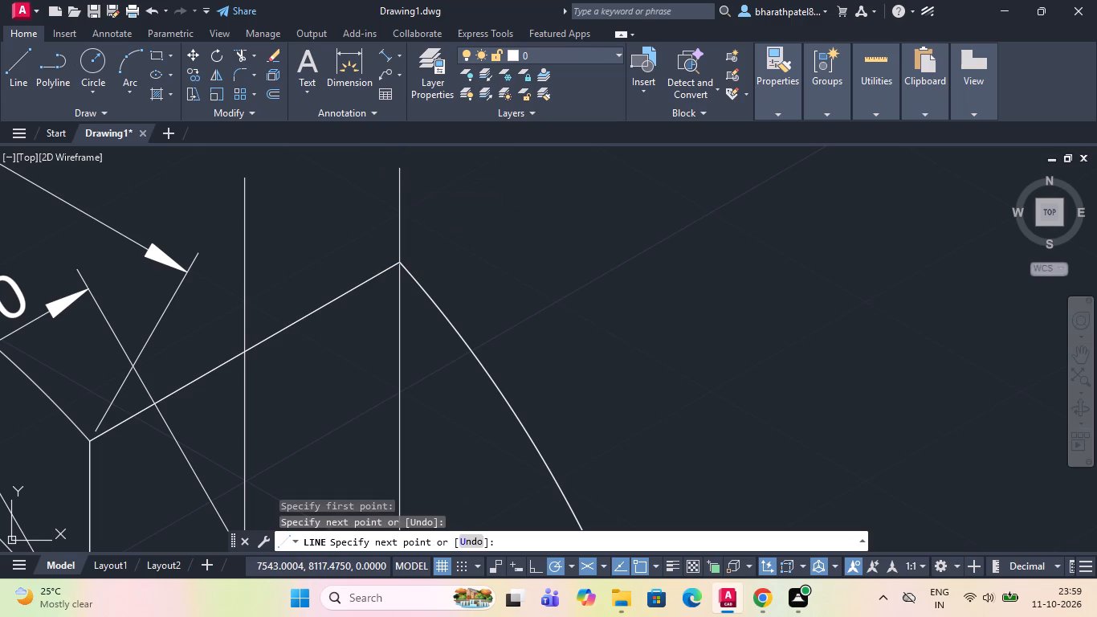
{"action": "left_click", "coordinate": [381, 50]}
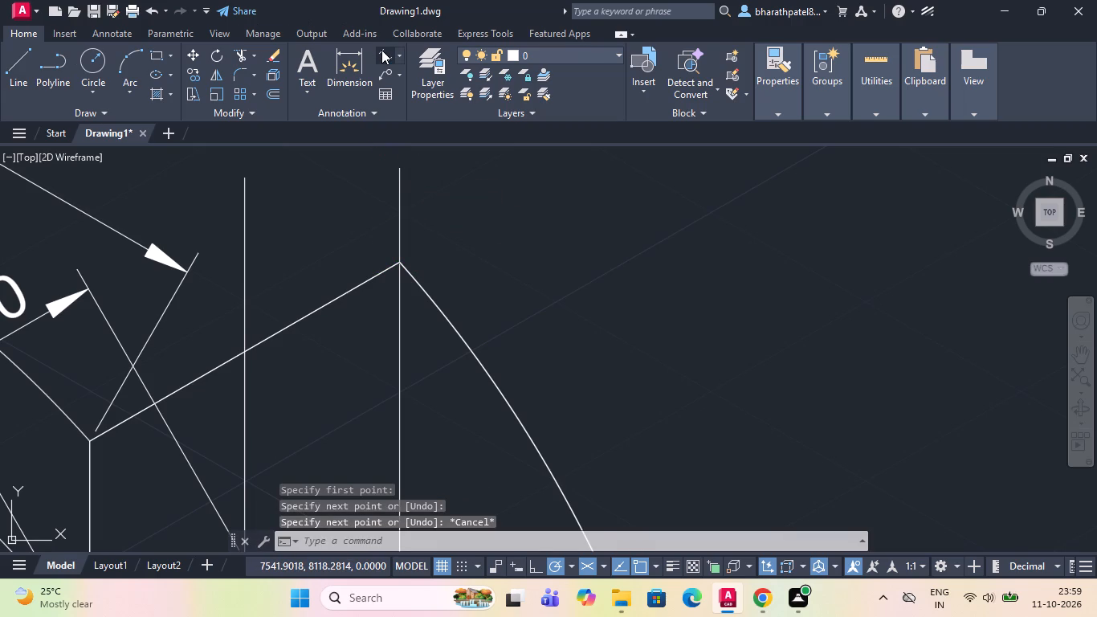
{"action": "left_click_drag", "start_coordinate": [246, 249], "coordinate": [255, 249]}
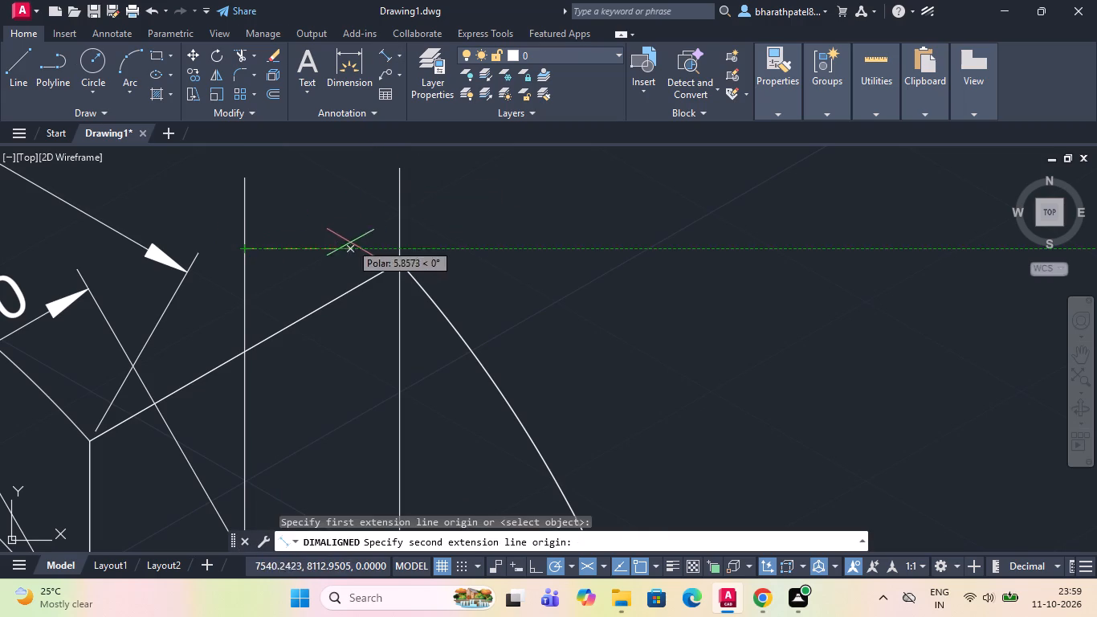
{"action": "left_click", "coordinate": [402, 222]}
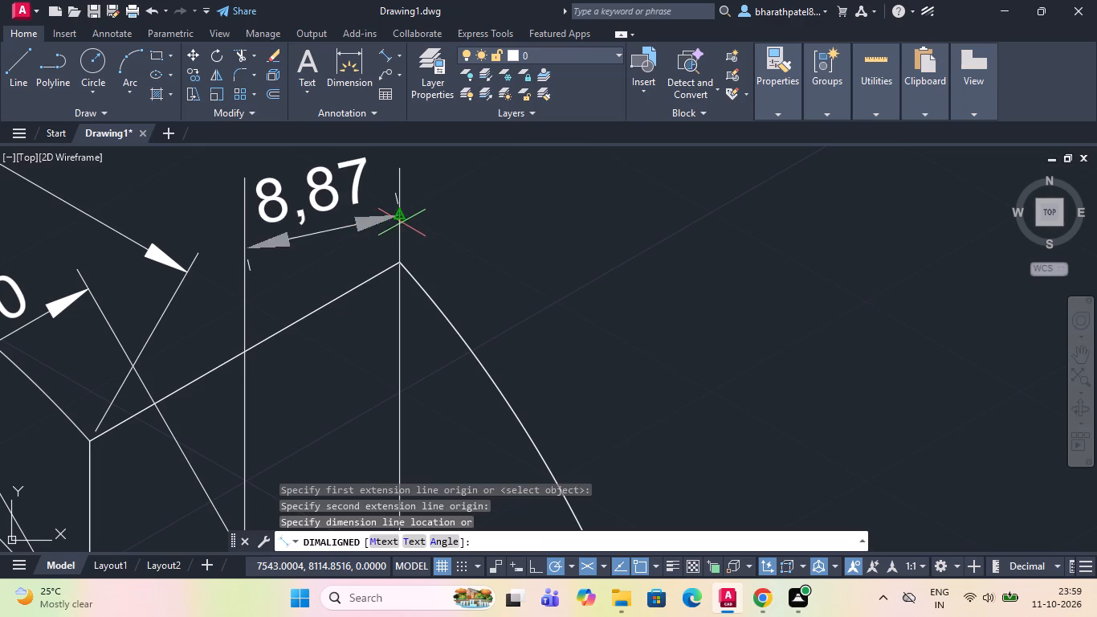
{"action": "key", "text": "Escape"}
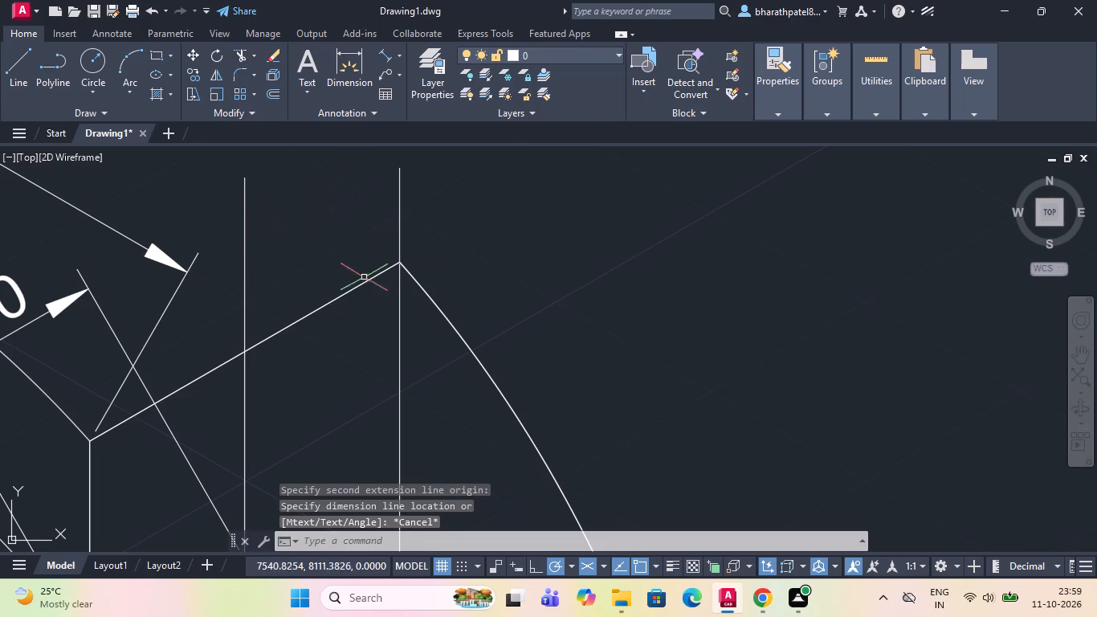
Draw a line from the top of the far vertical line, parallel to the sloping edge, ending just past the step corner's vertical line.
{"action": "scroll", "coordinate": [314, 264], "scroll_direction": "down", "scroll_amount": 1}
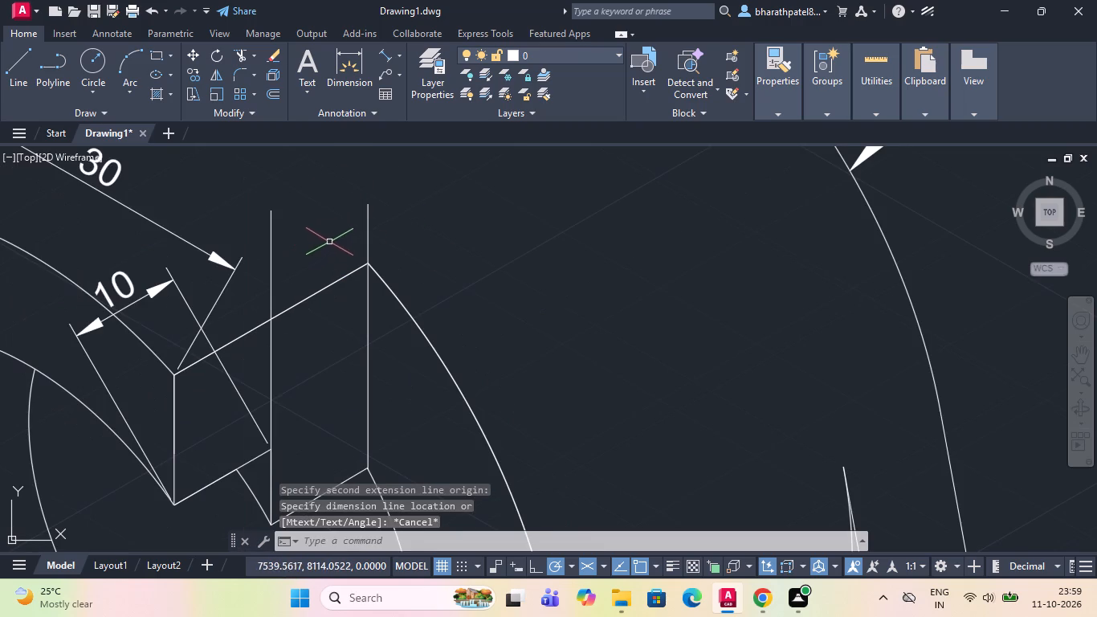
{"action": "left_click_drag", "start_coordinate": [14, 67], "coordinate": [54, 101]}
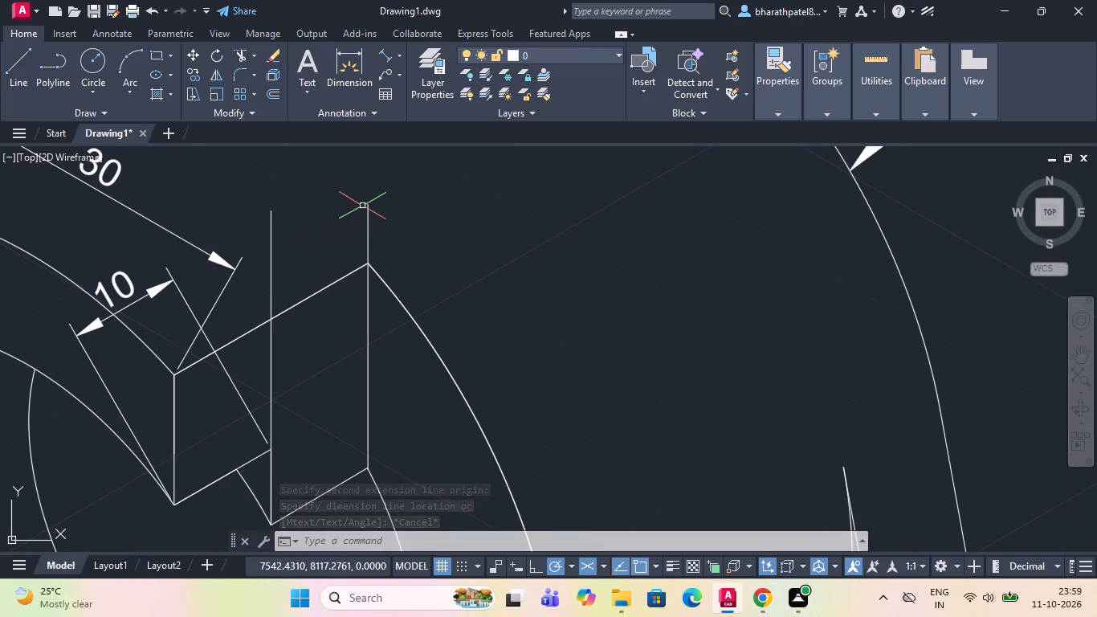
{"action": "left_click", "coordinate": [28, 73]}
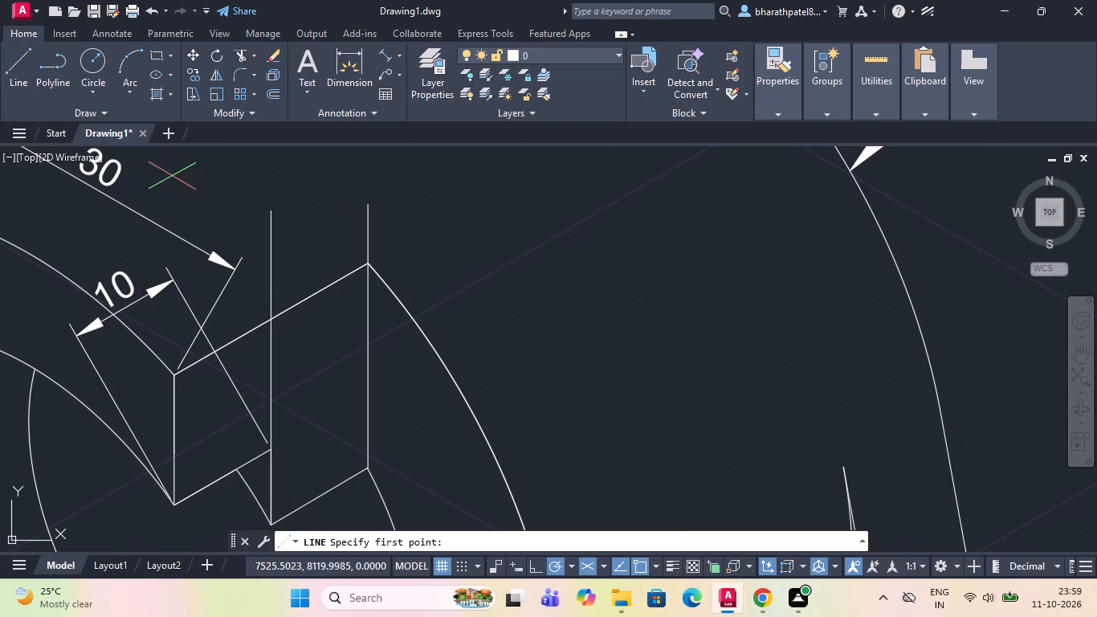
{"action": "left_click", "coordinate": [366, 207]}
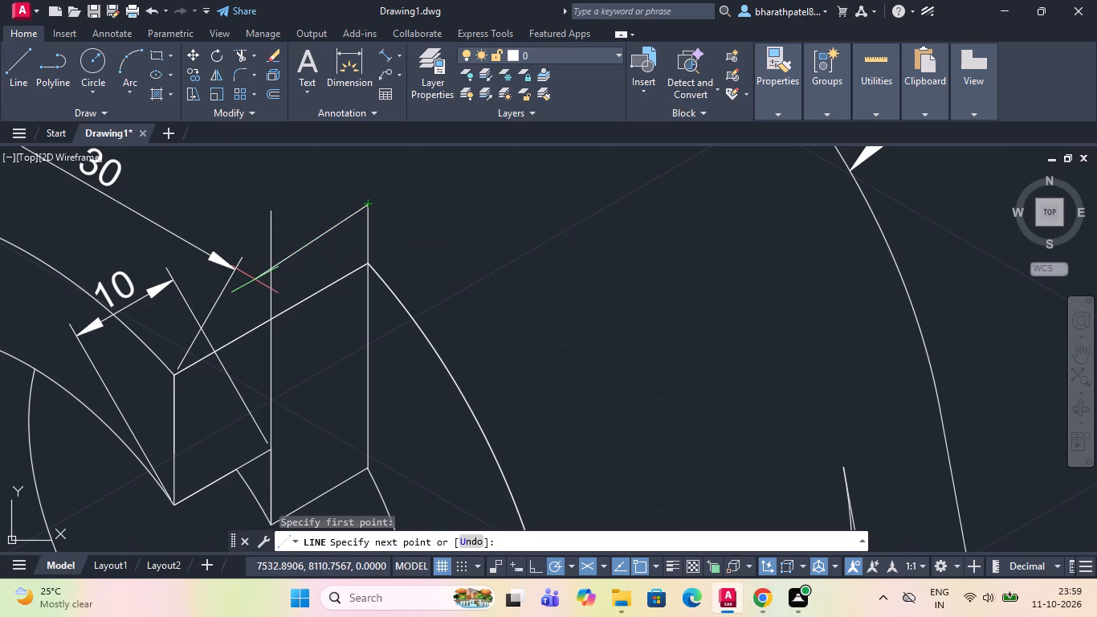
{"action": "left_click", "coordinate": [255, 274]}
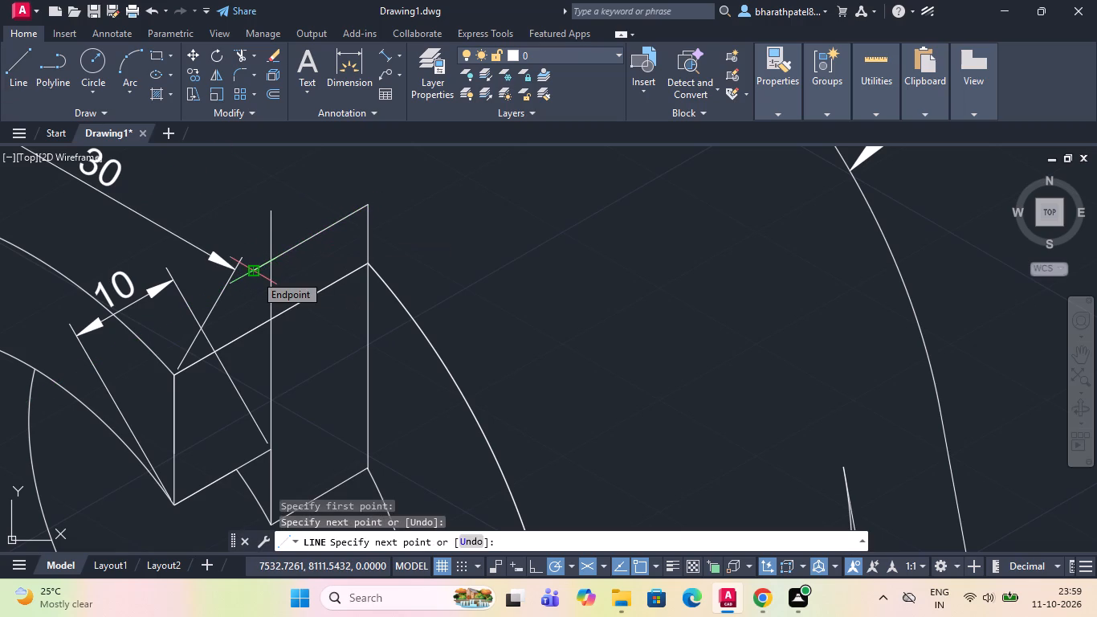
{"action": "key", "text": "Escape"}
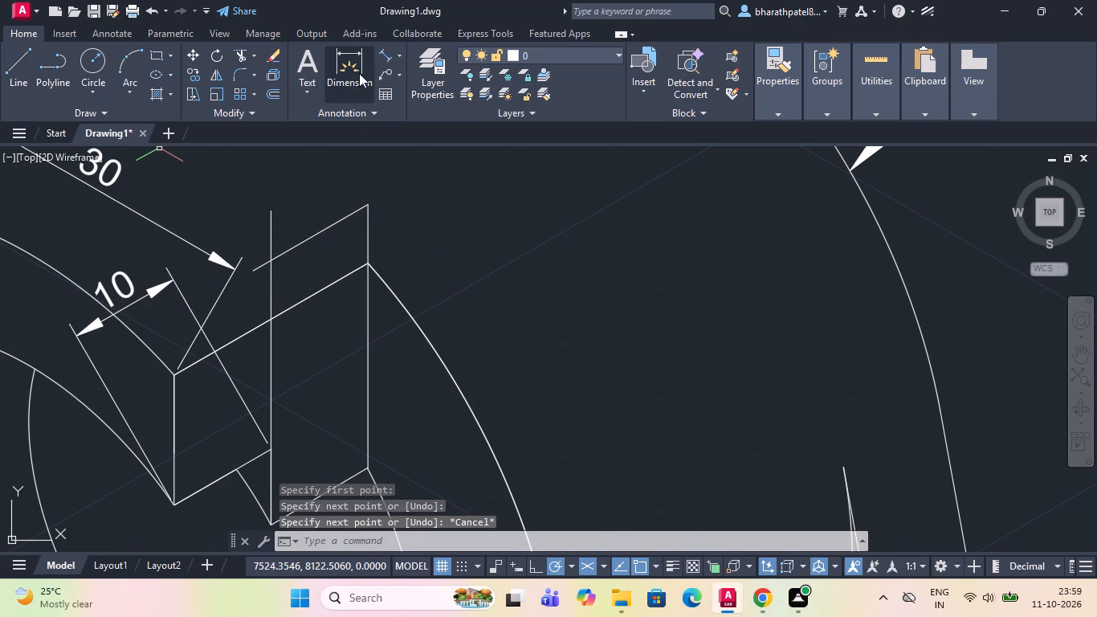
Add an aligned dimension between the step corner's vertical line and the far vertical line, placing it along the new slanted line.
{"action": "left_click", "coordinate": [381, 55]}
{"action": "left_click", "coordinate": [270, 259]}
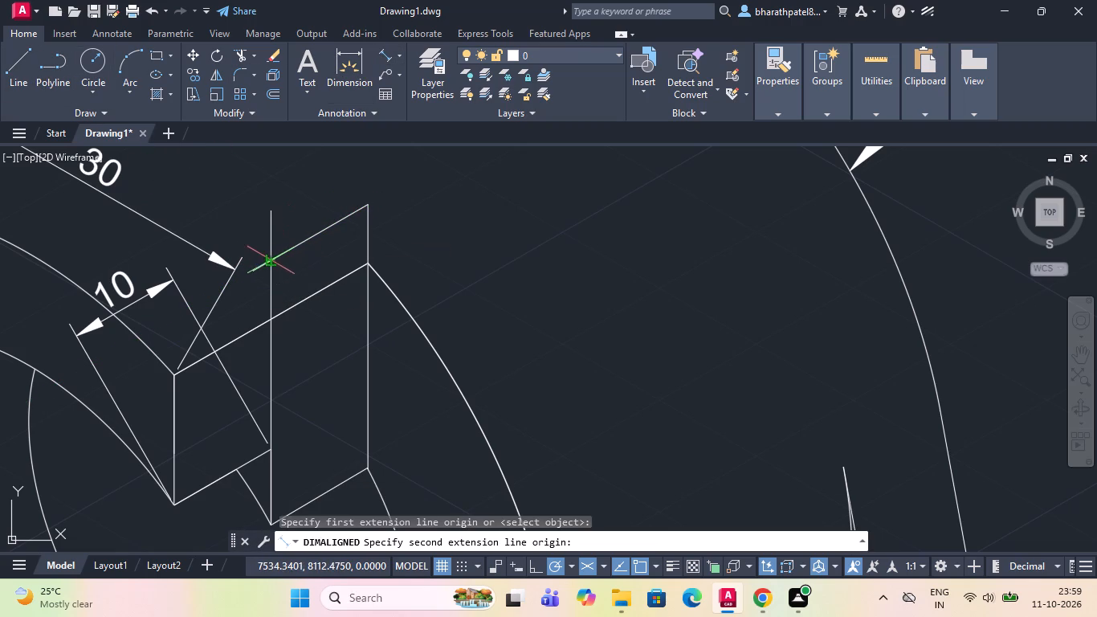
{"action": "left_click", "coordinate": [367, 202]}
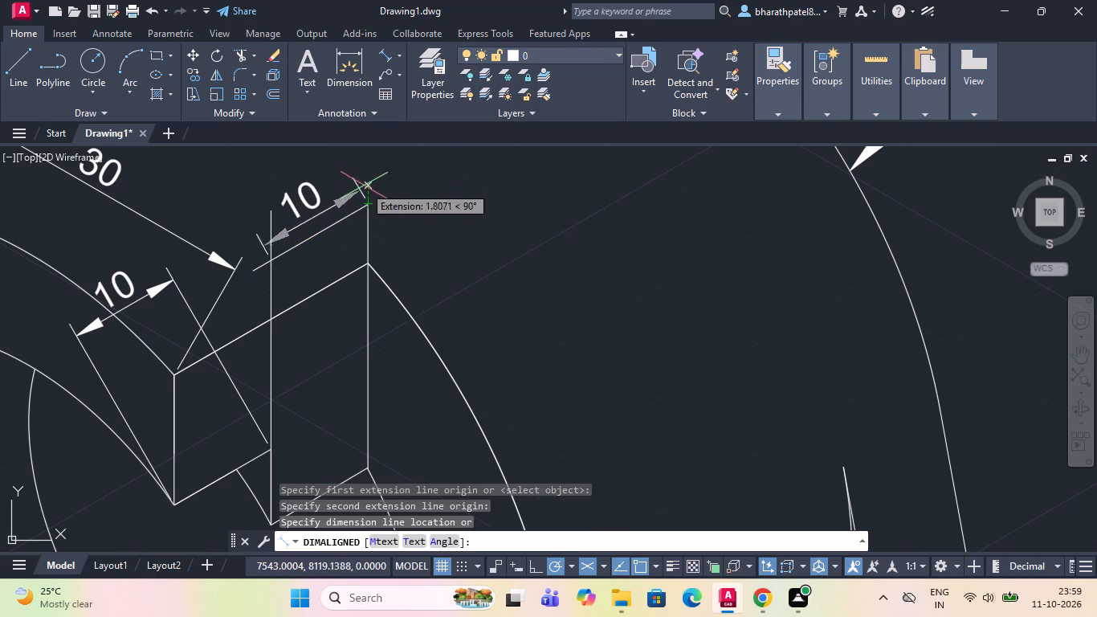
{"action": "left_click", "coordinate": [362, 206]}
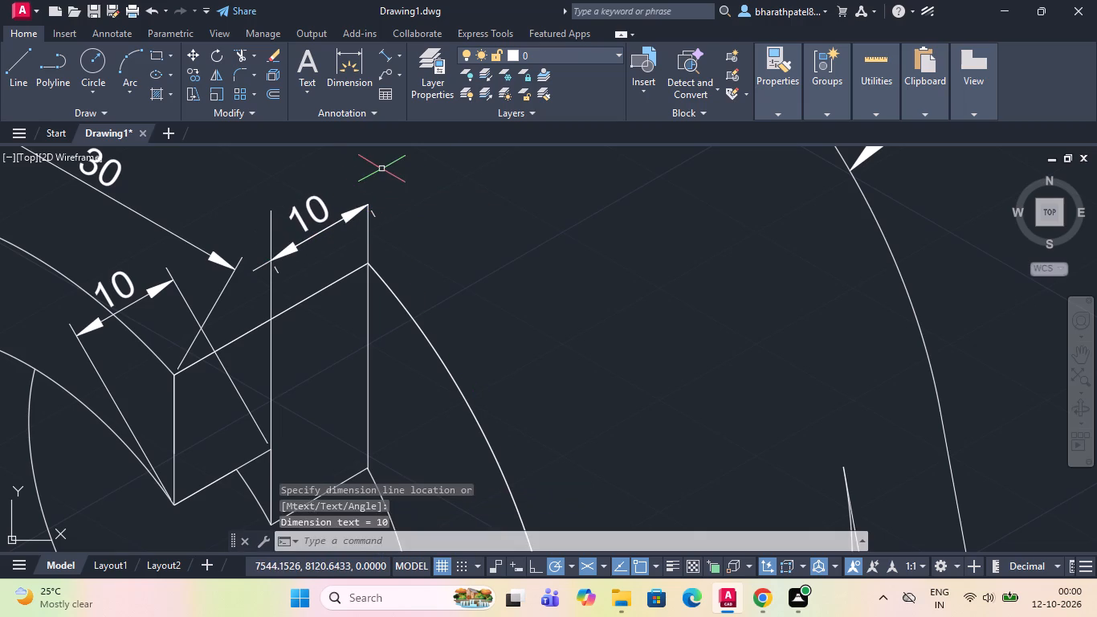
Trim off the part of the step corner's vertical line that extends above the slanted line.
{"action": "left_click", "coordinate": [244, 54]}
{"action": "left_click", "coordinate": [272, 220]}
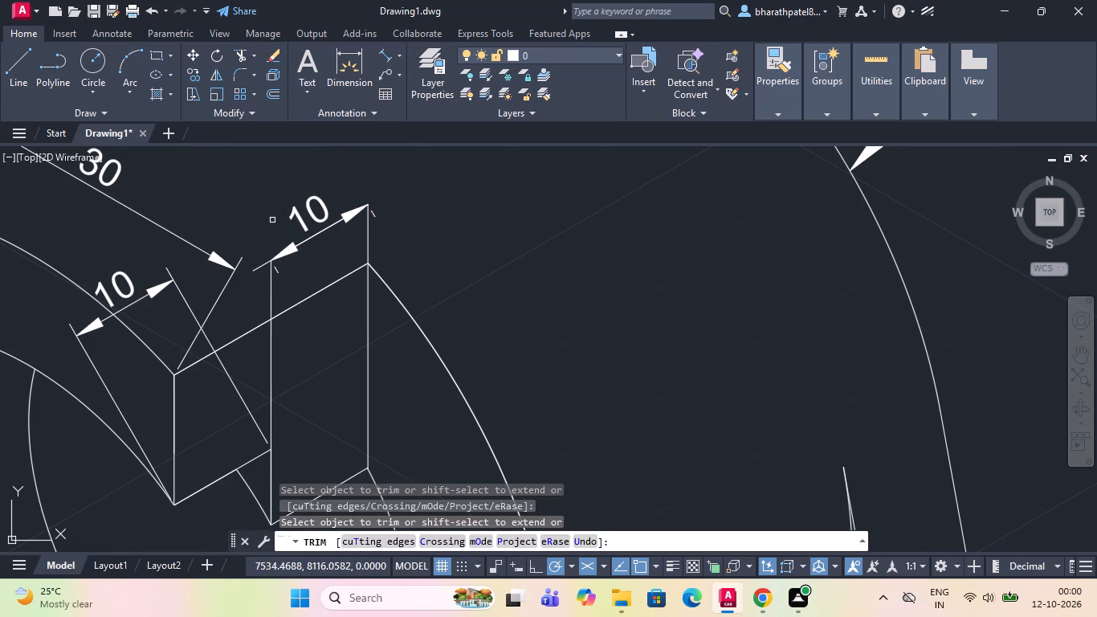
Erase the earlier 10 aligned dimension of the notch's upper ledge.
{"action": "scroll", "coordinate": [272, 219], "scroll_direction": "down", "scroll_amount": 1}
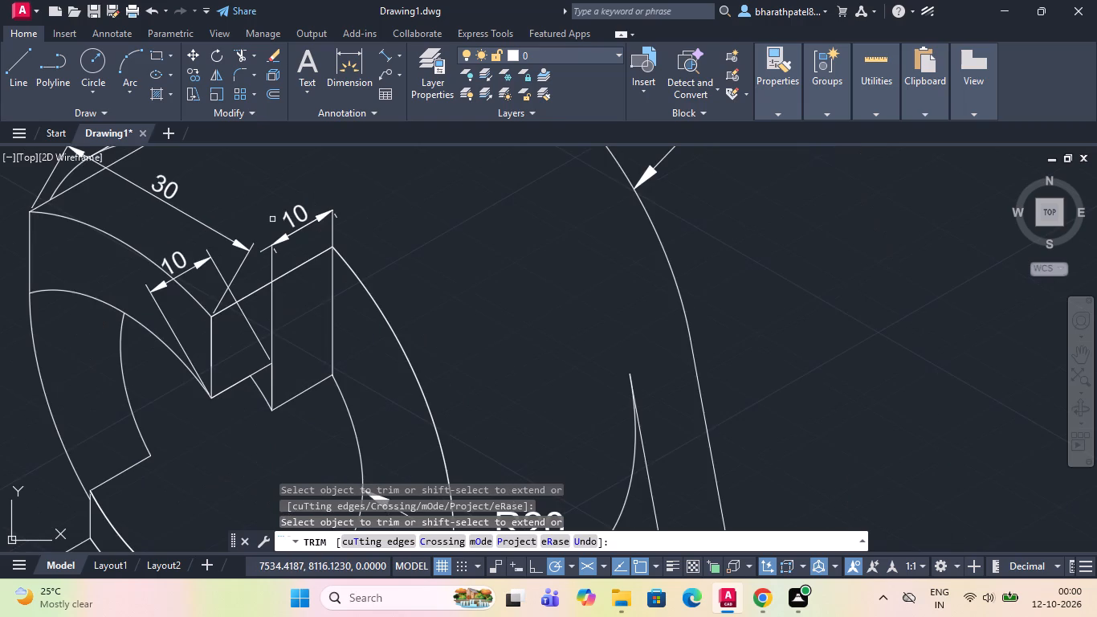
{"action": "scroll", "coordinate": [272, 219], "scroll_direction": "down", "scroll_amount": 1}
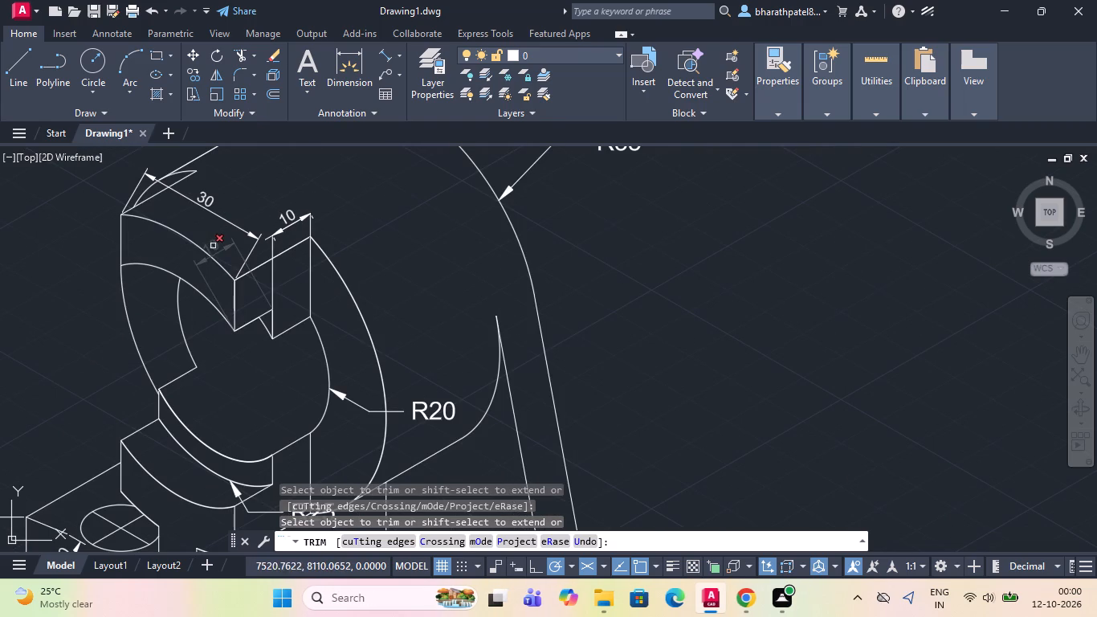
{"action": "left_click", "coordinate": [216, 253]}
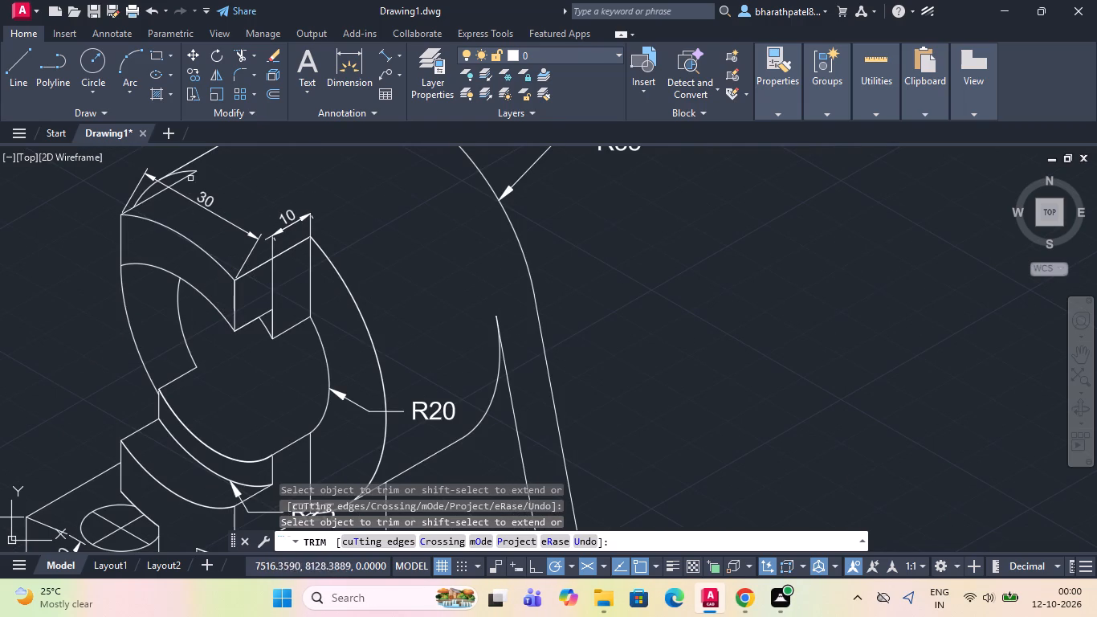
Draw a vertical line upward from the near upper corner of the notch's sloping top edge.
{"action": "left_click", "coordinate": [23, 71]}
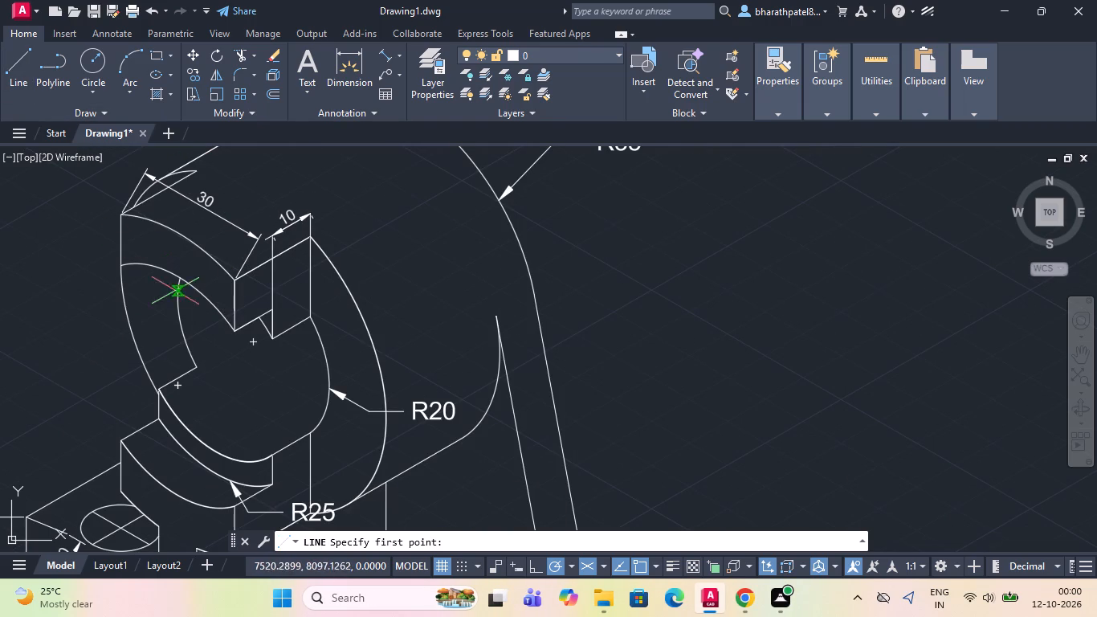
{"action": "left_click", "coordinate": [236, 282]}
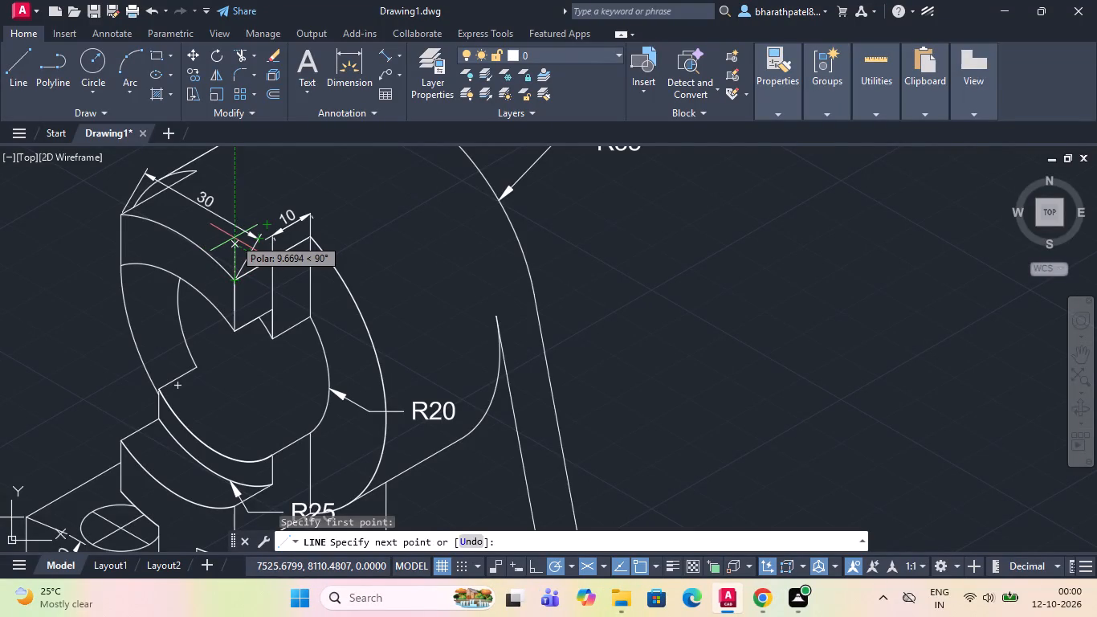
{"action": "left_click", "coordinate": [234, 238]}
{"action": "key", "text": "Escape"}
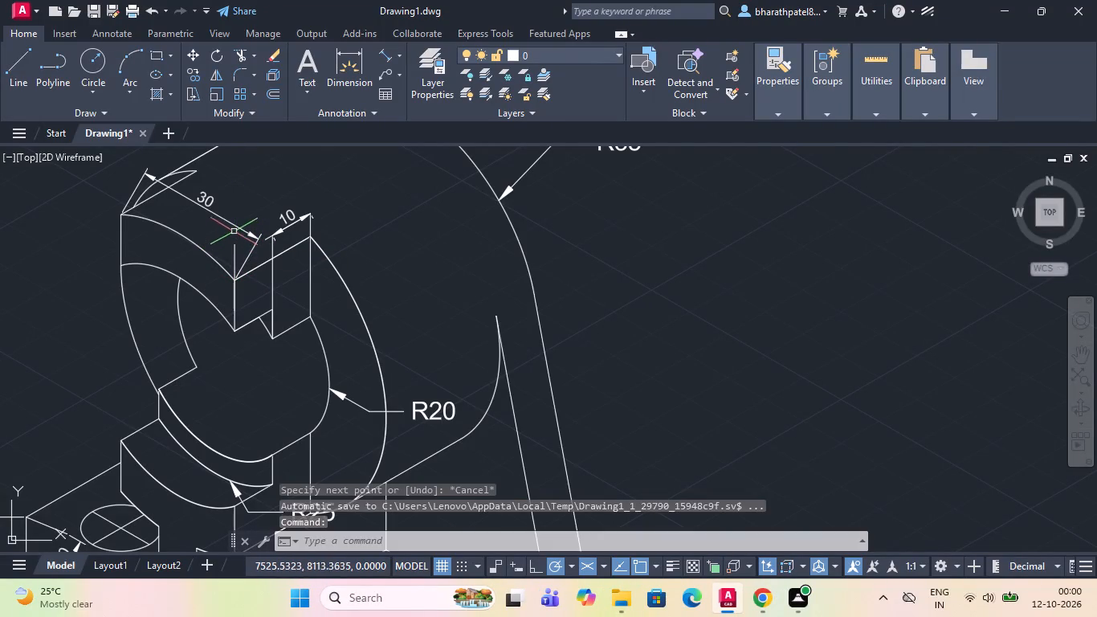
Erase the 30 aligned dimension that spans the upright's curved top edge.
{"action": "left_click", "coordinate": [235, 221]}
{"action": "left_click", "coordinate": [231, 225]}
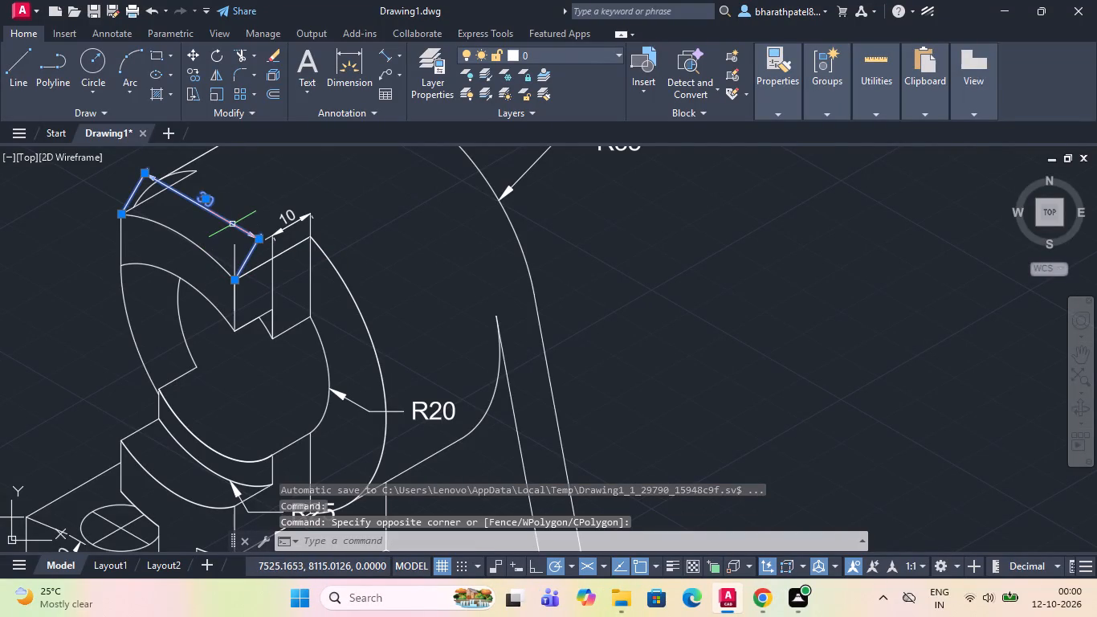
{"action": "key", "text": "Delete"}
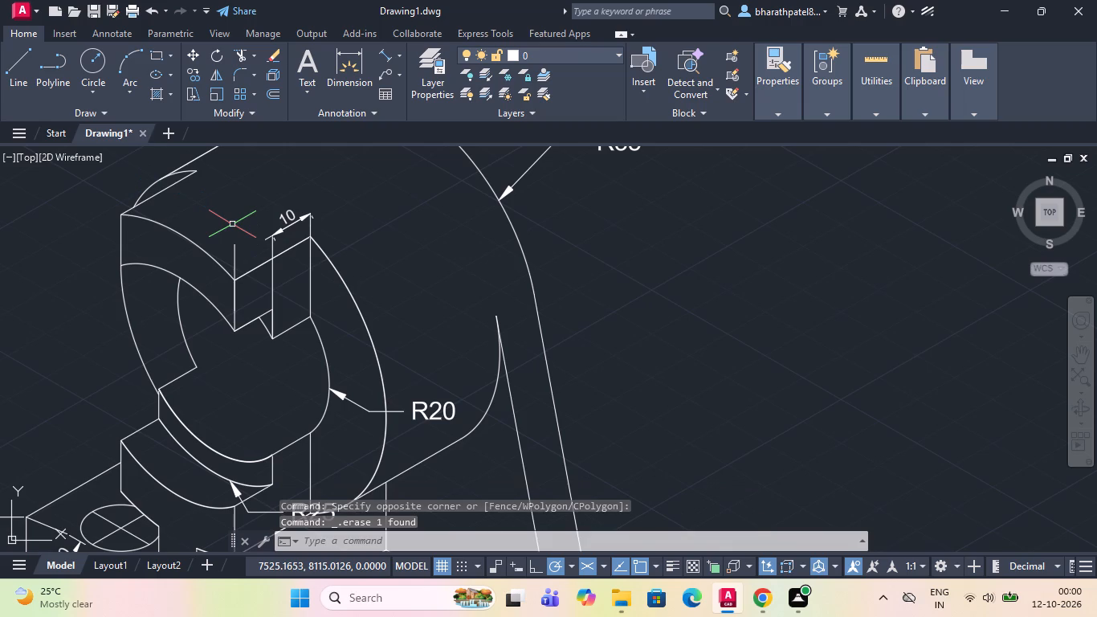
Draw a line from the top of the step corner's vertical line, parallel to the sloping edge, ending just past the near vertical line.
{"action": "left_click", "coordinate": [23, 65]}
{"action": "scroll", "coordinate": [266, 237], "scroll_direction": "up", "scroll_amount": 2}
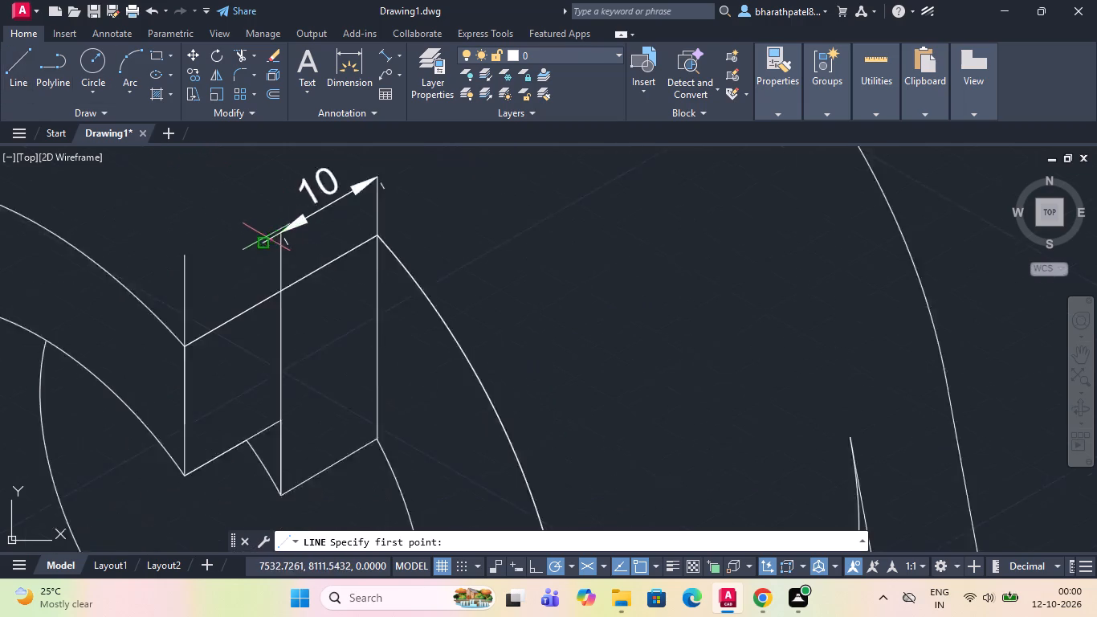
{"action": "scroll", "coordinate": [266, 237], "scroll_direction": "up", "scroll_amount": 4}
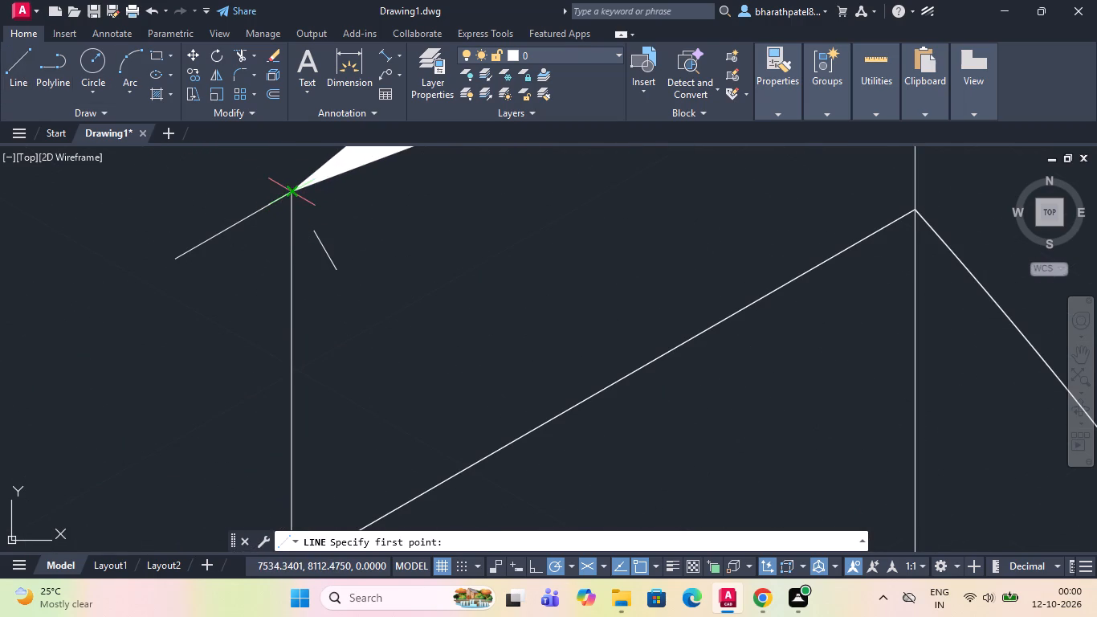
{"action": "left_click", "coordinate": [292, 194]}
{"action": "scroll", "coordinate": [292, 194], "scroll_direction": "down", "scroll_amount": 4}
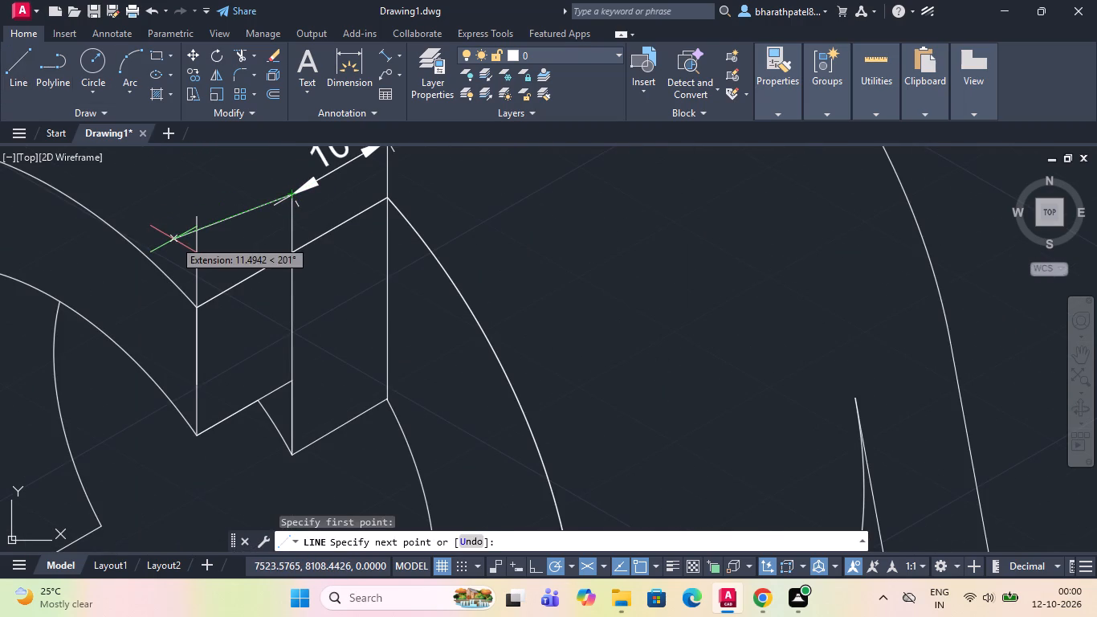
{"action": "left_click", "coordinate": [182, 263]}
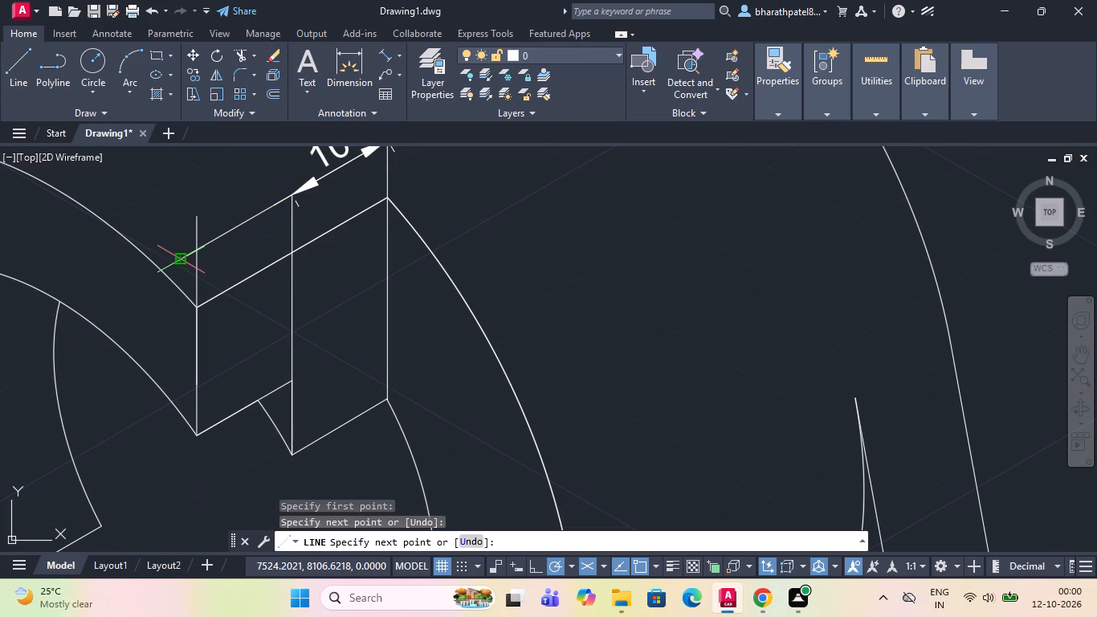
{"action": "key", "text": "Escape"}
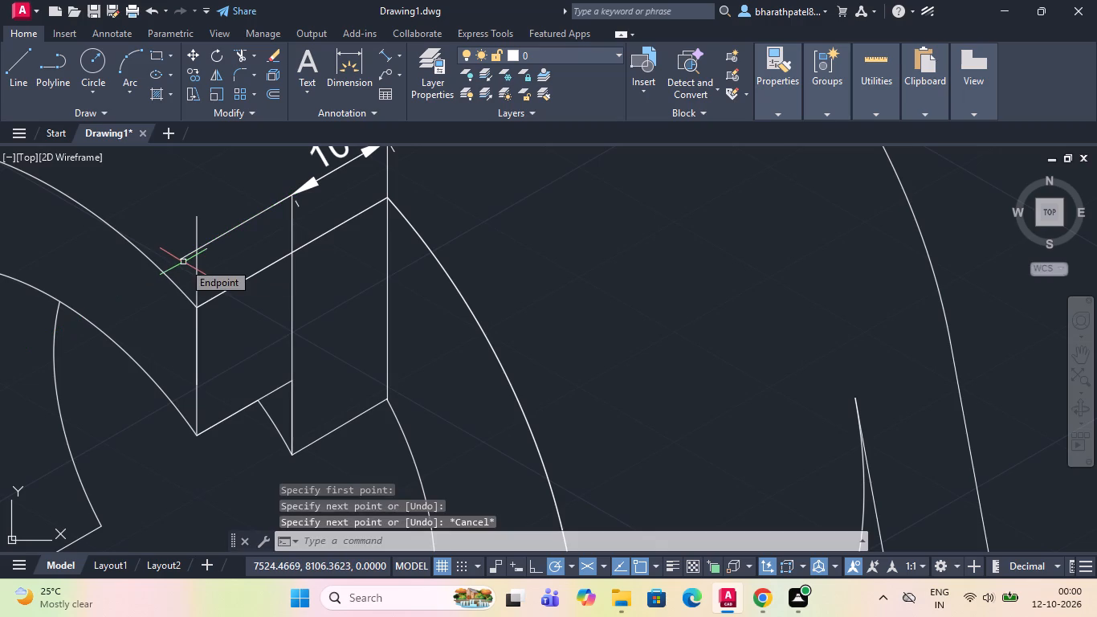
Trim the overhanging ends of the near vertical line and the slanted line where they cross.
{"action": "left_click_drag", "start_coordinate": [241, 52], "coordinate": [241, 69]}
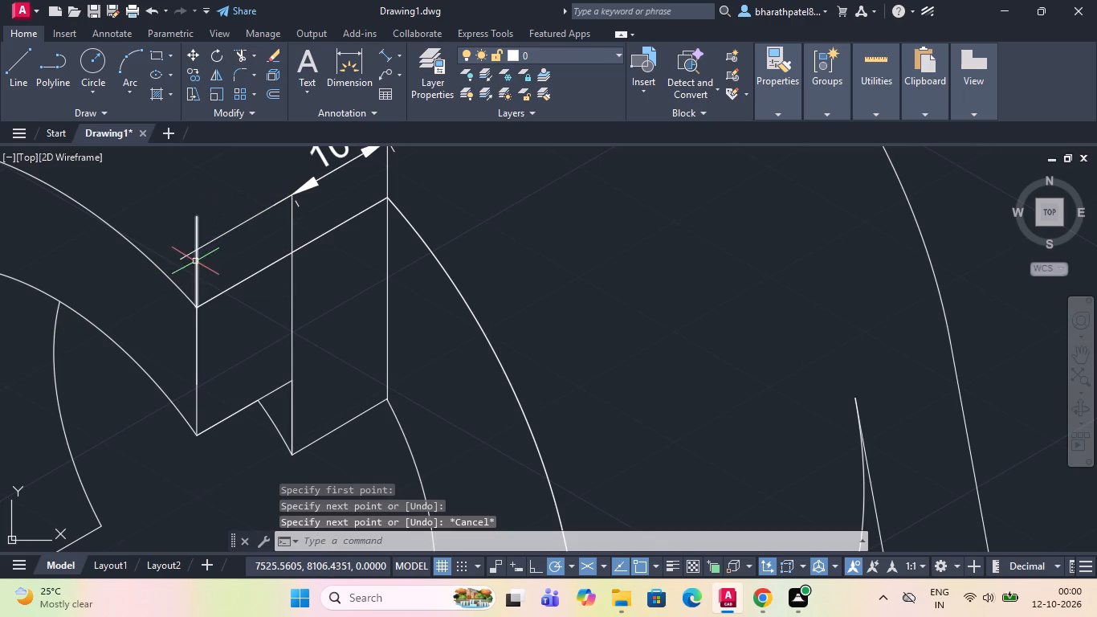
{"action": "left_click", "coordinate": [239, 49]}
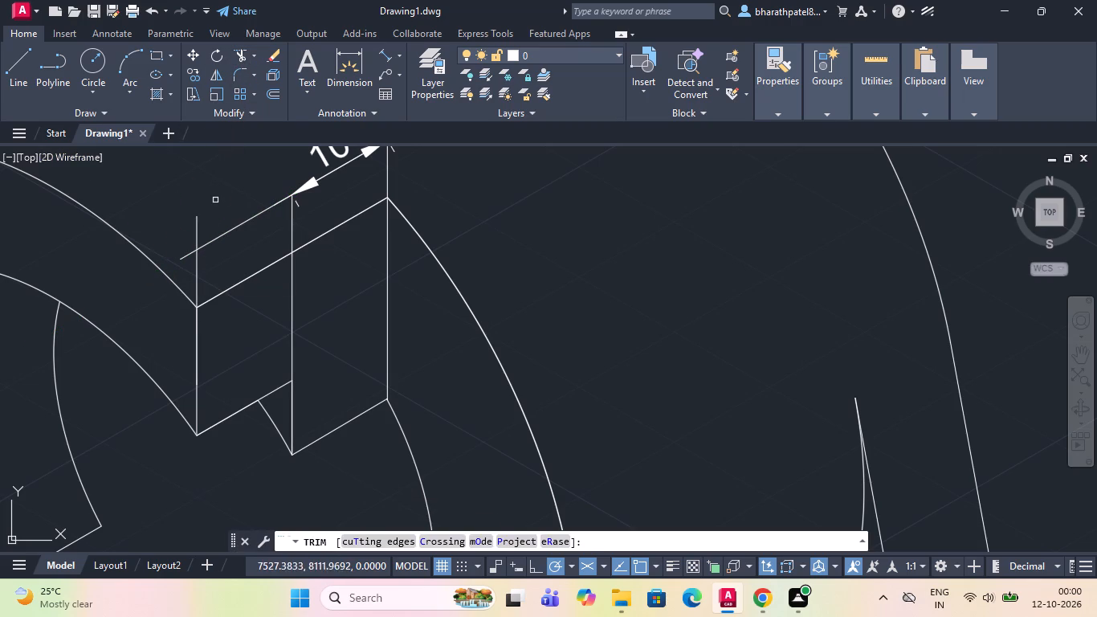
{"action": "left_click_drag", "start_coordinate": [215, 201], "coordinate": [182, 276]}
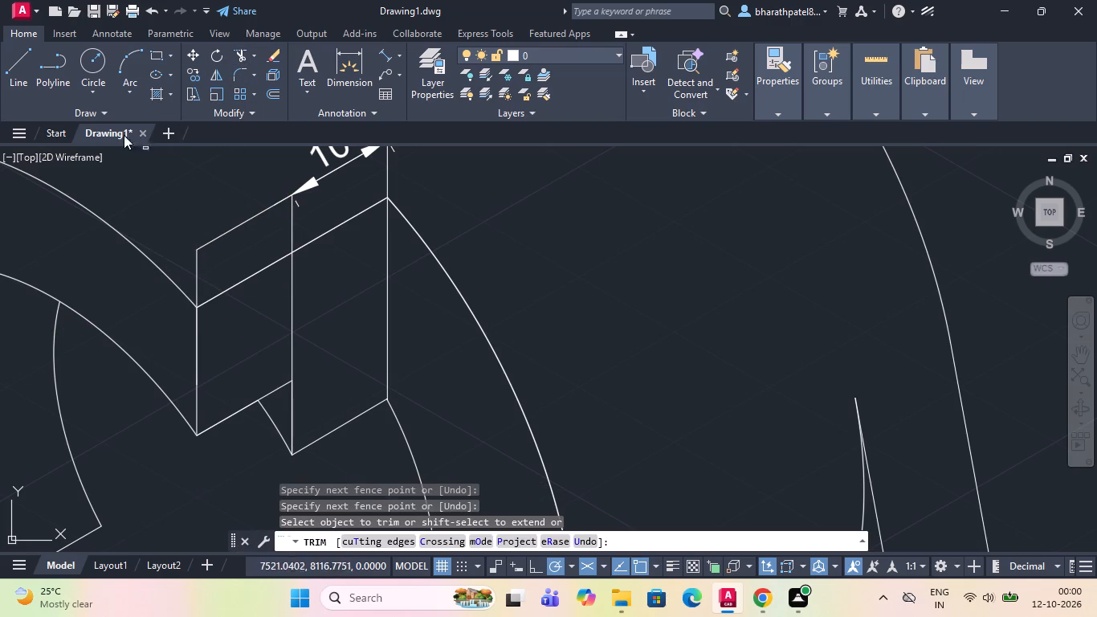
Add an aligned dimension to the near ledge above the notch, along the slanted line and in line with the existing ledge dimension.
{"action": "left_click", "coordinate": [378, 55]}
{"action": "scroll", "coordinate": [300, 196], "scroll_direction": "up", "scroll_amount": 1}
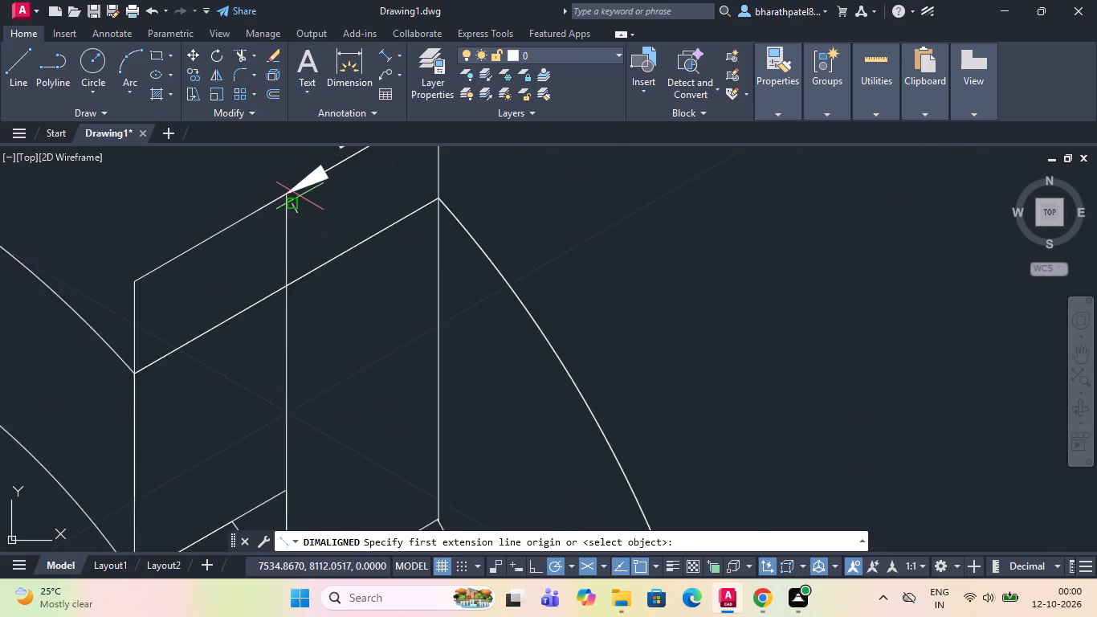
{"action": "scroll", "coordinate": [300, 196], "scroll_direction": "up", "scroll_amount": 1}
{"action": "left_click", "coordinate": [276, 194]}
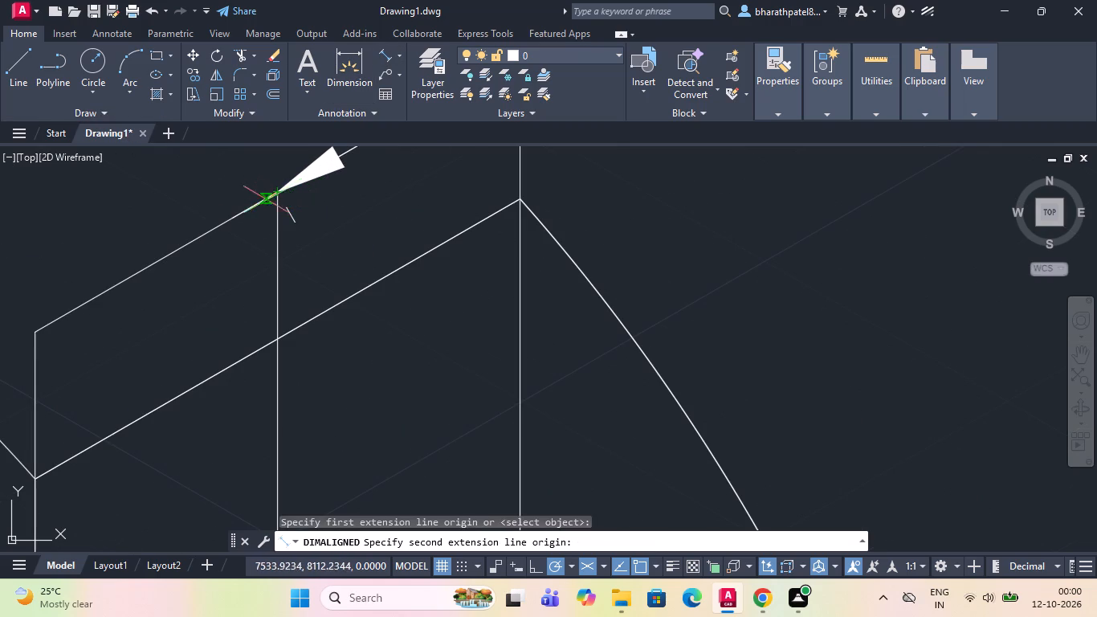
{"action": "scroll", "coordinate": [88, 287], "scroll_direction": "down", "scroll_amount": 2}
{"action": "scroll", "coordinate": [47, 306], "scroll_direction": "up", "scroll_amount": 3}
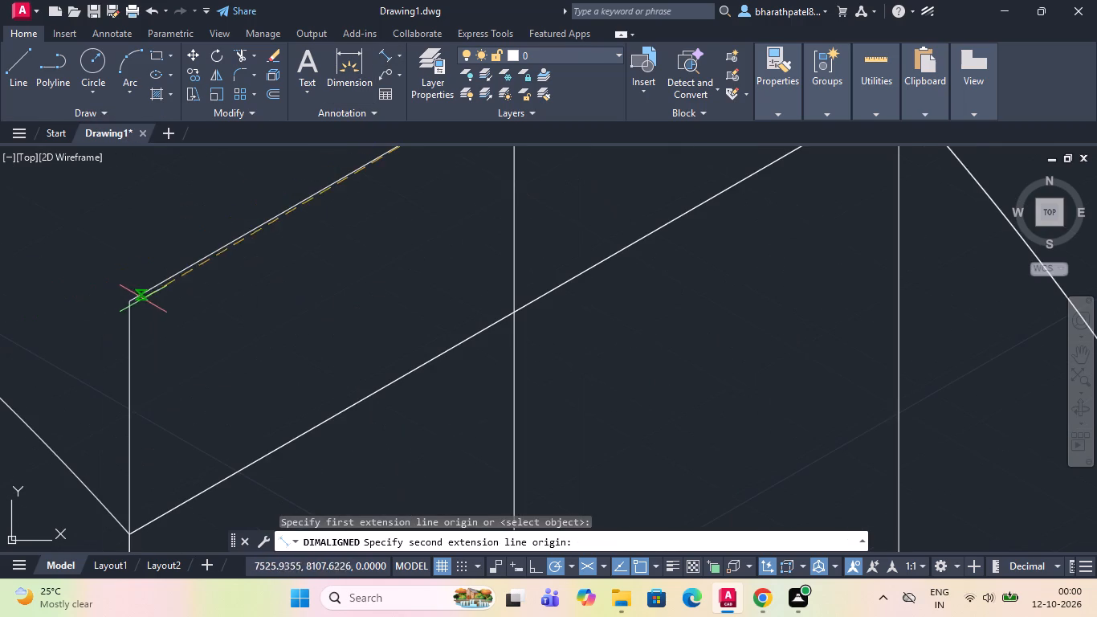
{"action": "left_click", "coordinate": [133, 300]}
{"action": "scroll", "coordinate": [143, 341], "scroll_direction": "down", "scroll_amount": 2}
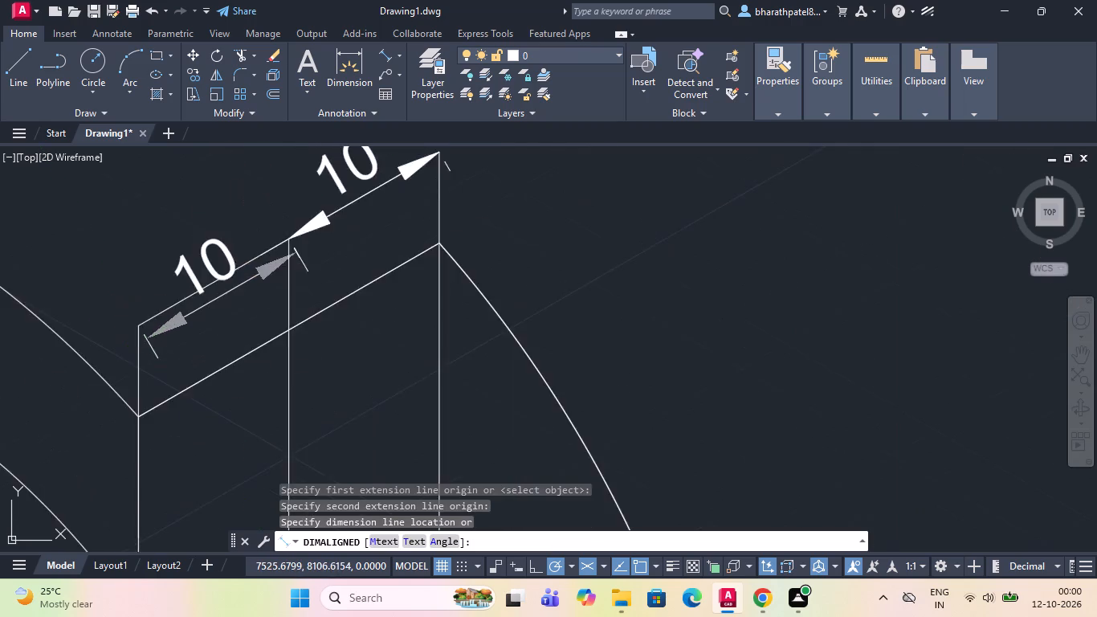
{"action": "scroll", "coordinate": [144, 341], "scroll_direction": "down", "scroll_amount": 1}
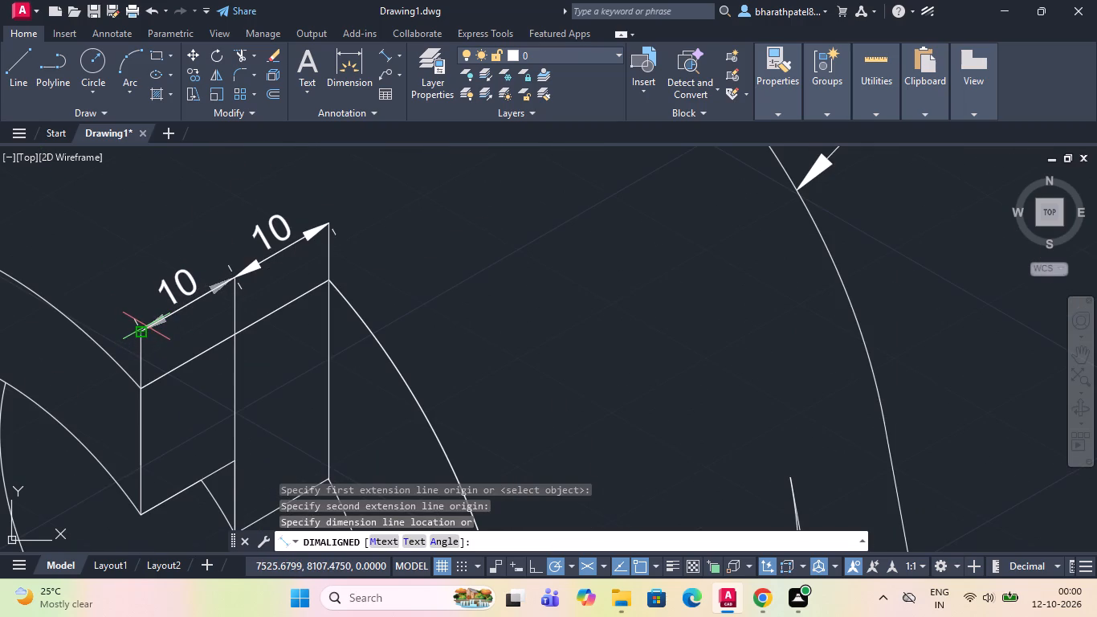
{"action": "left_click", "coordinate": [146, 328]}
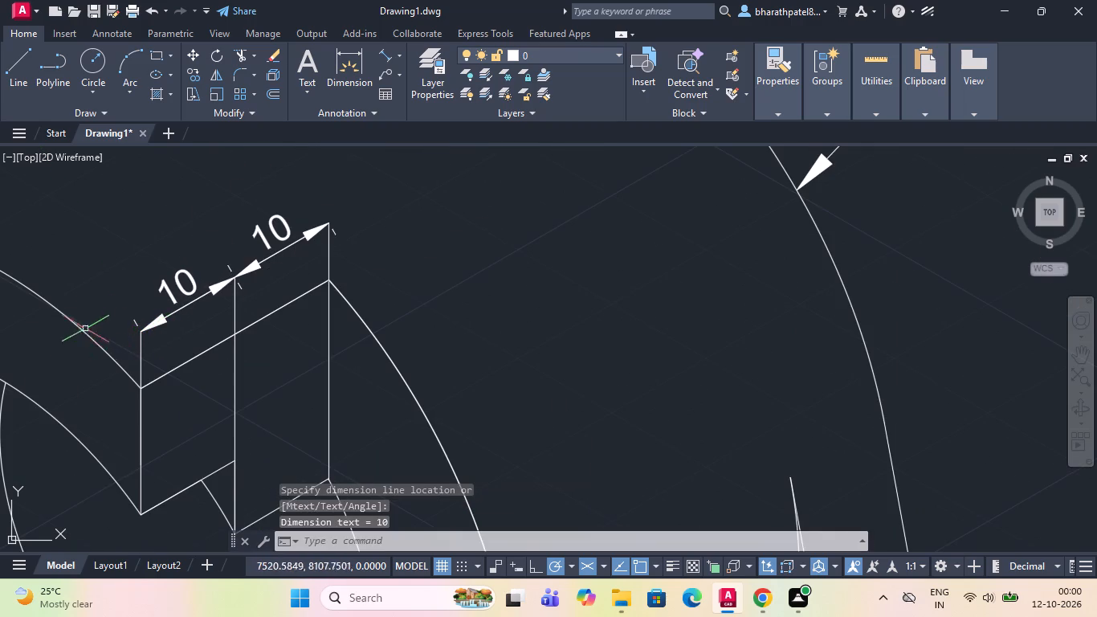
Draw a line about 38 units long at 150° from the near end of the ledge dimensions, past the upright's outer front corner.
{"action": "scroll", "coordinate": [104, 308], "scroll_direction": "down", "scroll_amount": 2}
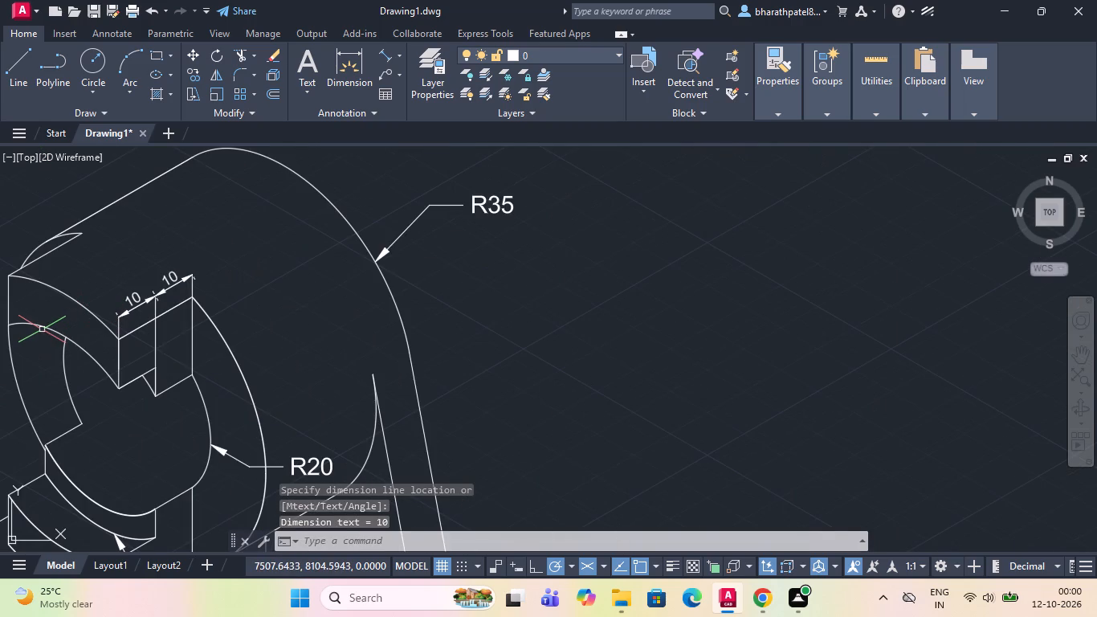
{"action": "scroll", "coordinate": [55, 321], "scroll_direction": "down", "scroll_amount": 1}
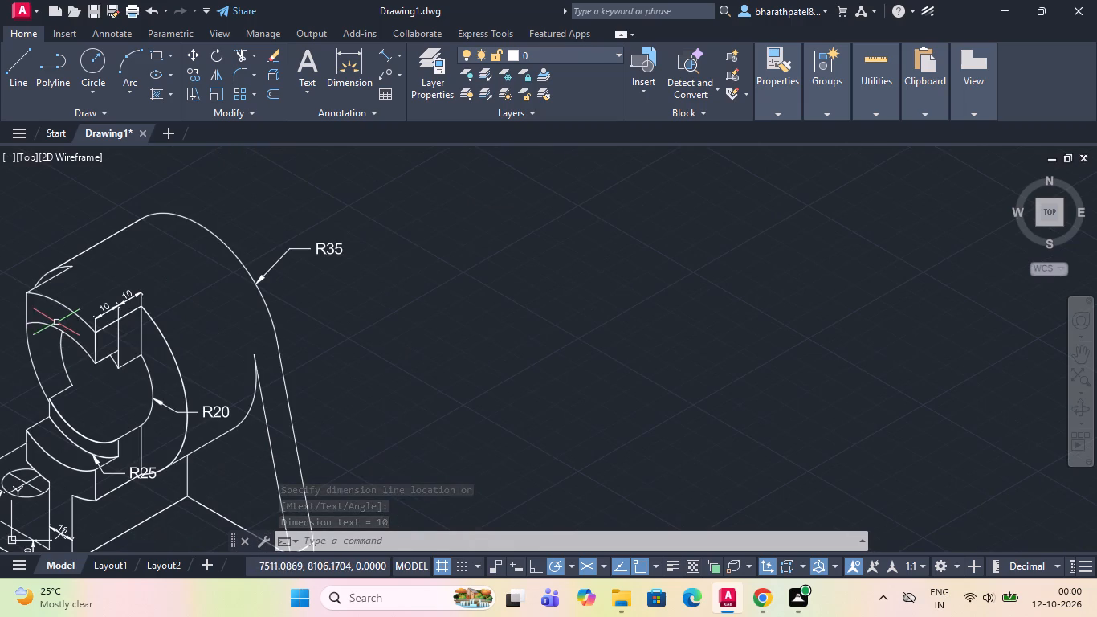
{"action": "scroll", "coordinate": [19, 295], "scroll_direction": "up", "scroll_amount": 2}
{"action": "scroll", "coordinate": [71, 340], "scroll_direction": "down", "scroll_amount": 1}
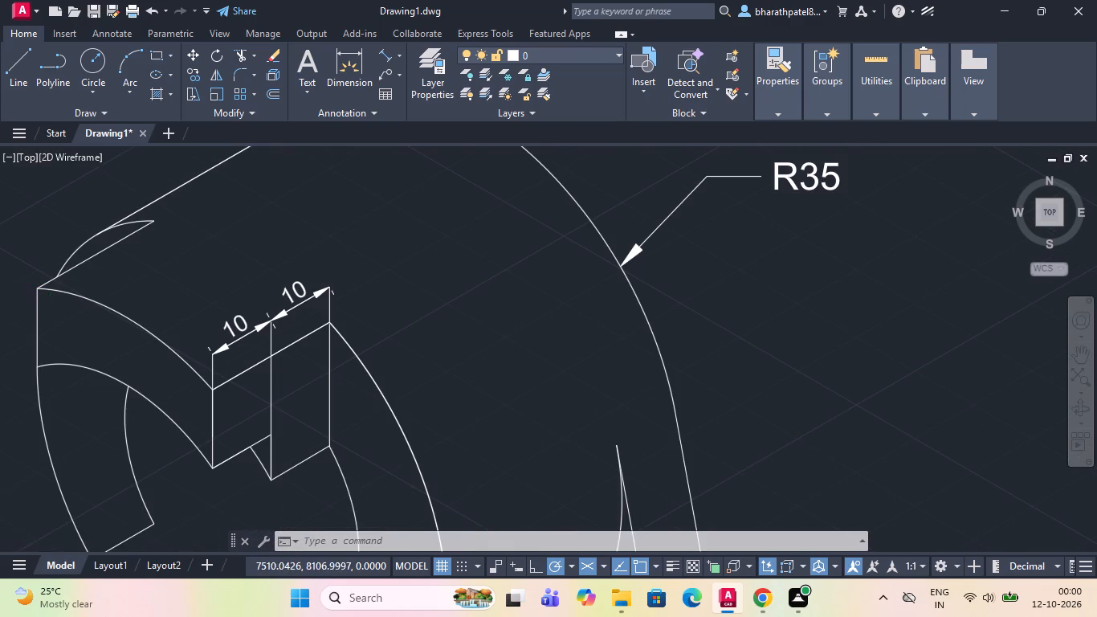
{"action": "scroll", "coordinate": [111, 362], "scroll_direction": "down", "scroll_amount": 1}
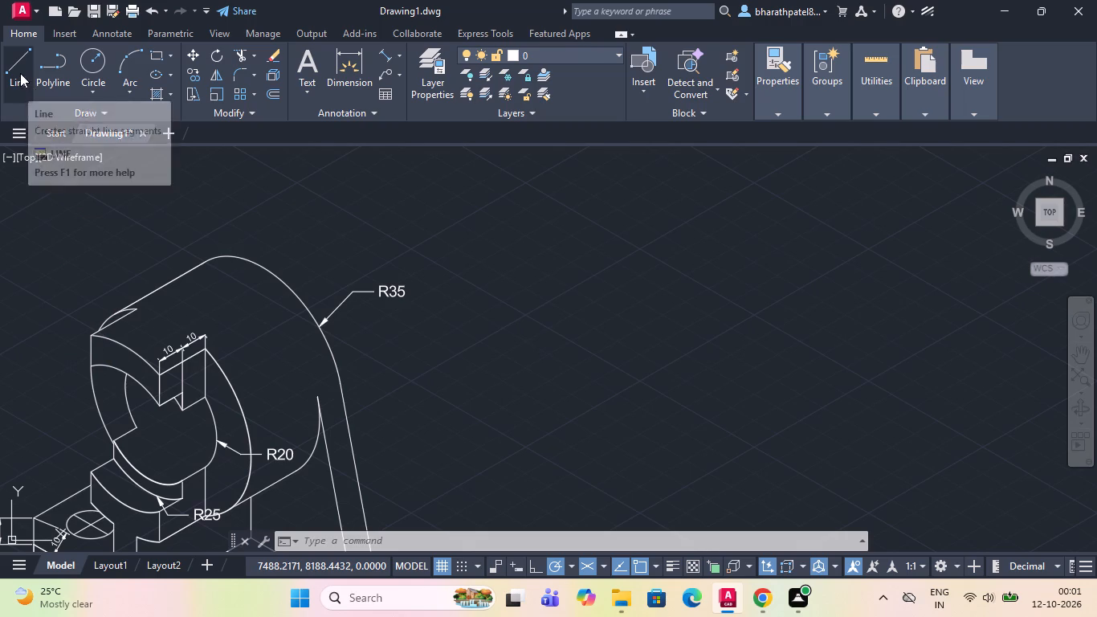
{"action": "left_click_drag", "start_coordinate": [19, 70], "coordinate": [22, 79]}
{"action": "scroll", "coordinate": [141, 358], "scroll_direction": "up", "scroll_amount": 3}
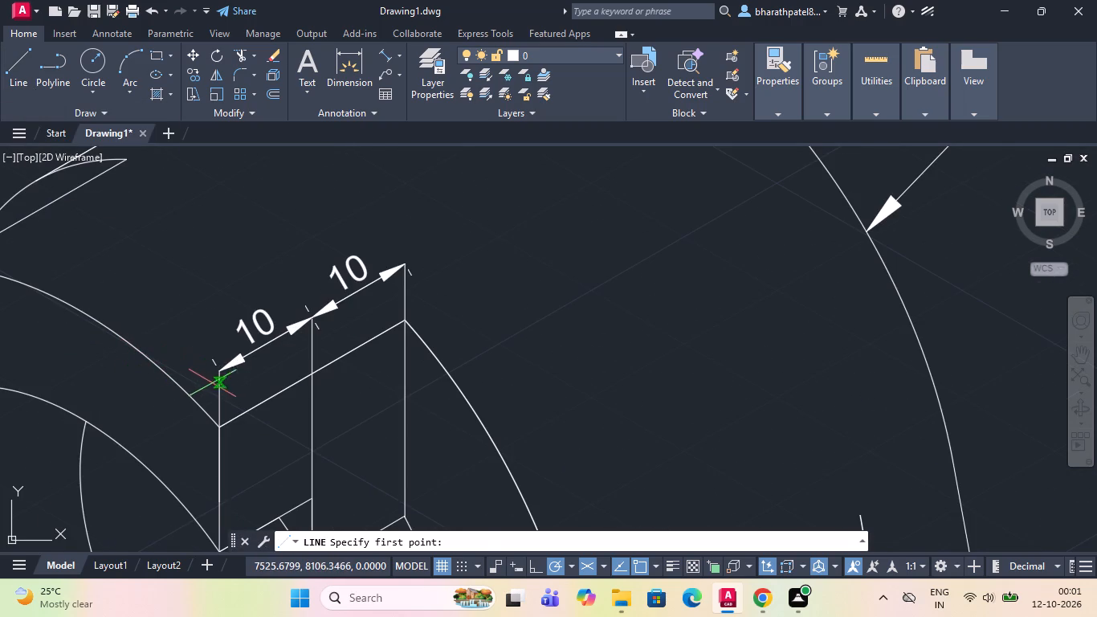
{"action": "left_click", "coordinate": [217, 373]}
{"action": "scroll", "coordinate": [217, 372], "scroll_direction": "down", "scroll_amount": 3}
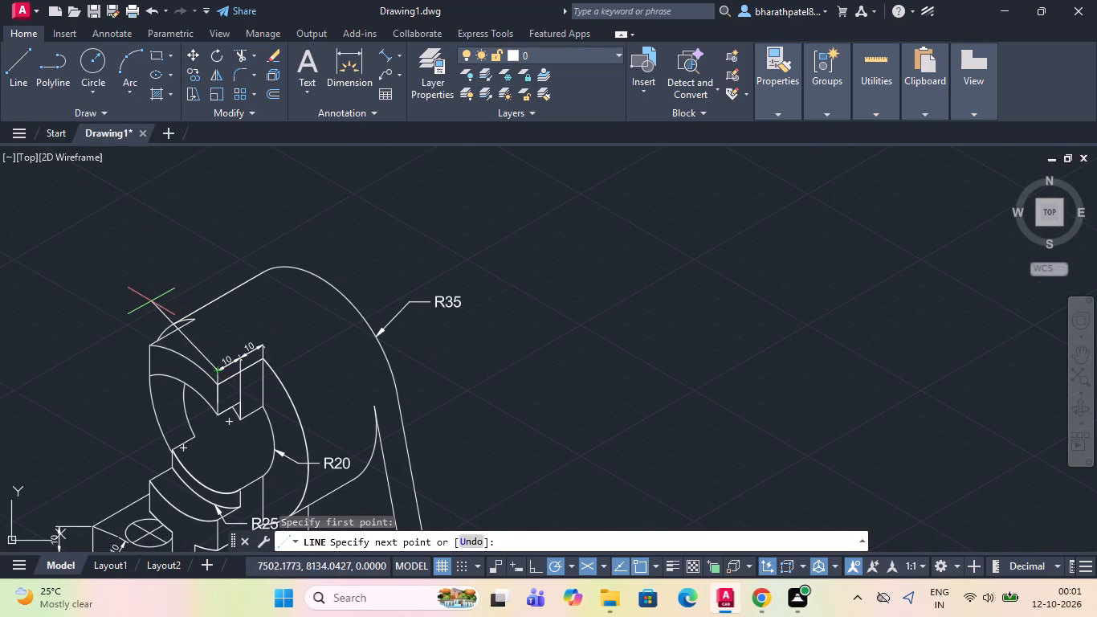
{"action": "scroll", "coordinate": [149, 301], "scroll_direction": "up", "scroll_amount": 2}
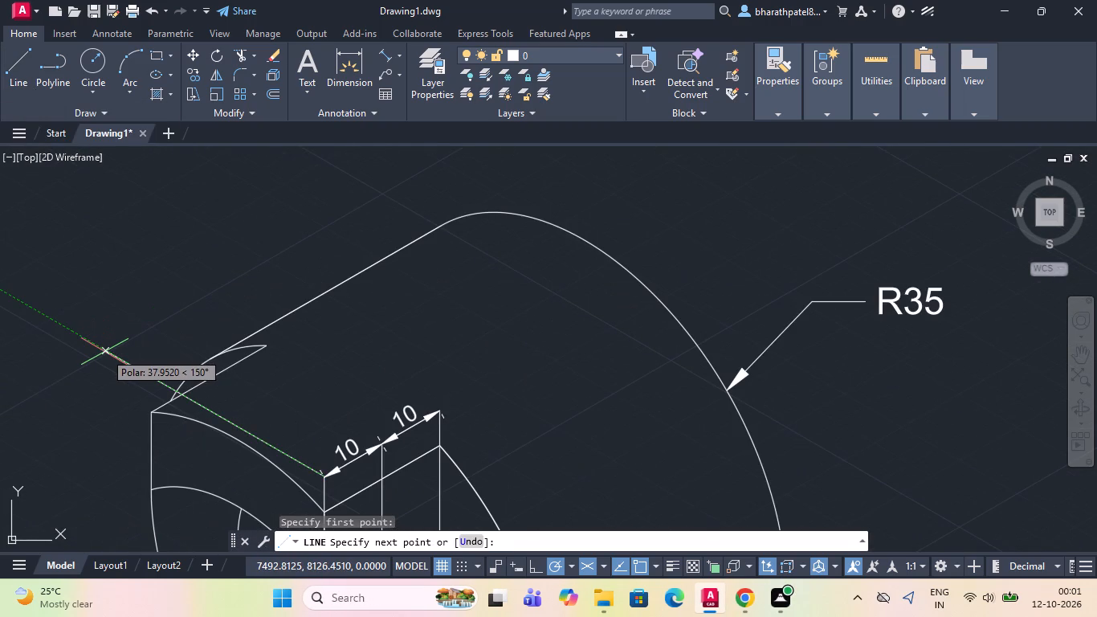
{"action": "left_click", "coordinate": [104, 352]}
{"action": "key", "text": "Escape"}
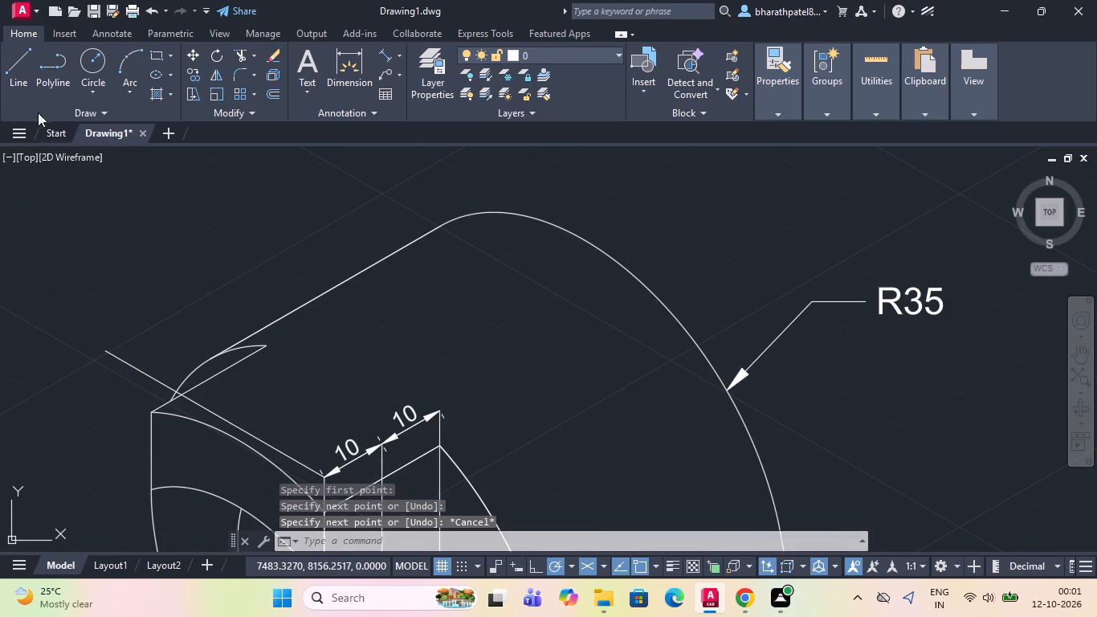
Draw a vertical line upward from the upright's outer front corner, crossing the 150° line.
{"action": "left_click", "coordinate": [27, 74]}
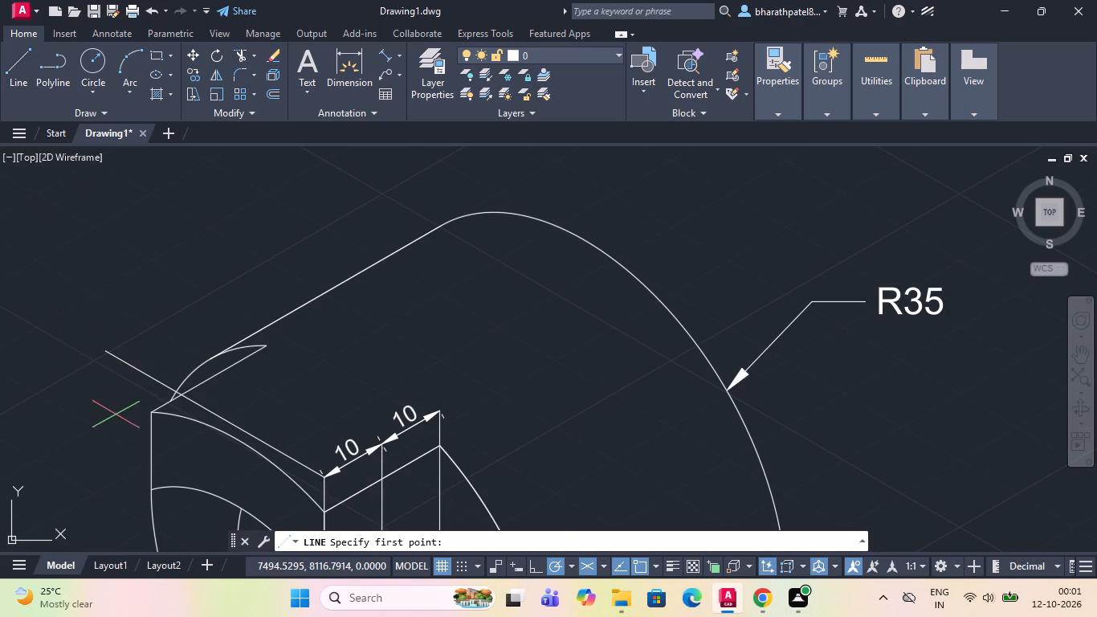
{"action": "scroll", "coordinate": [116, 415], "scroll_direction": "up", "scroll_amount": 3}
{"action": "left_click", "coordinate": [255, 407]}
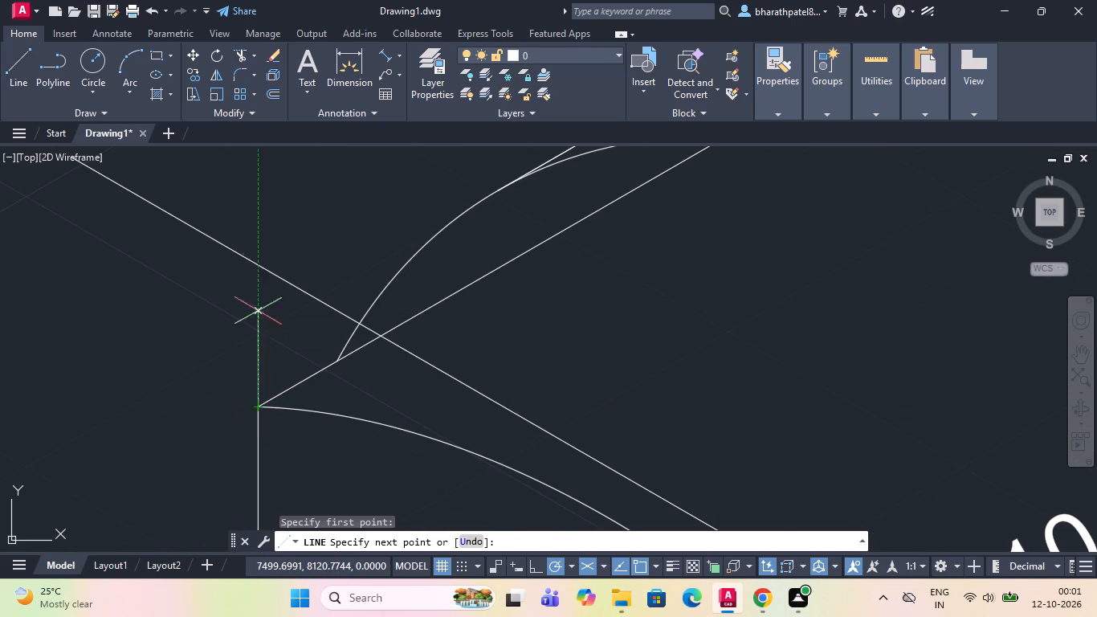
{"action": "left_click", "coordinate": [255, 188]}
{"action": "key", "text": "Escape"}
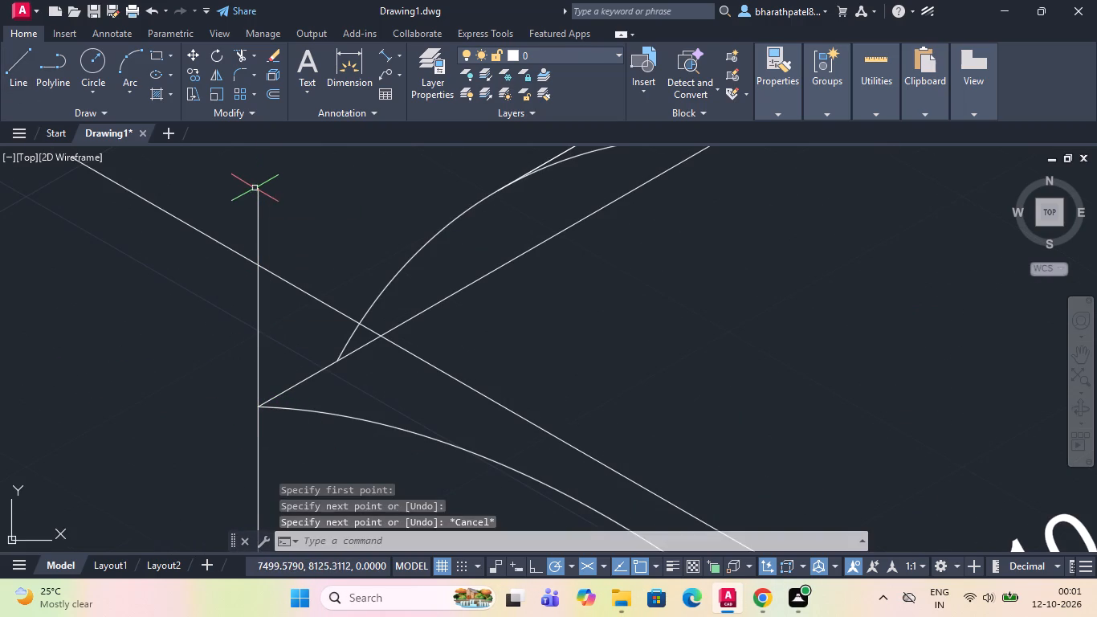
Trim the overhanging ends of the 150° line and the outer vertical line beyond their crossing.
{"action": "left_click", "coordinate": [243, 52]}
{"action": "left_click_drag", "start_coordinate": [292, 231], "coordinate": [182, 295]}
Add an aligned dimension along the 150° line, from the near ledge dimension's end to the top of the outer vertical line.
{"action": "scroll", "coordinate": [174, 295], "scroll_direction": "down", "scroll_amount": 3}
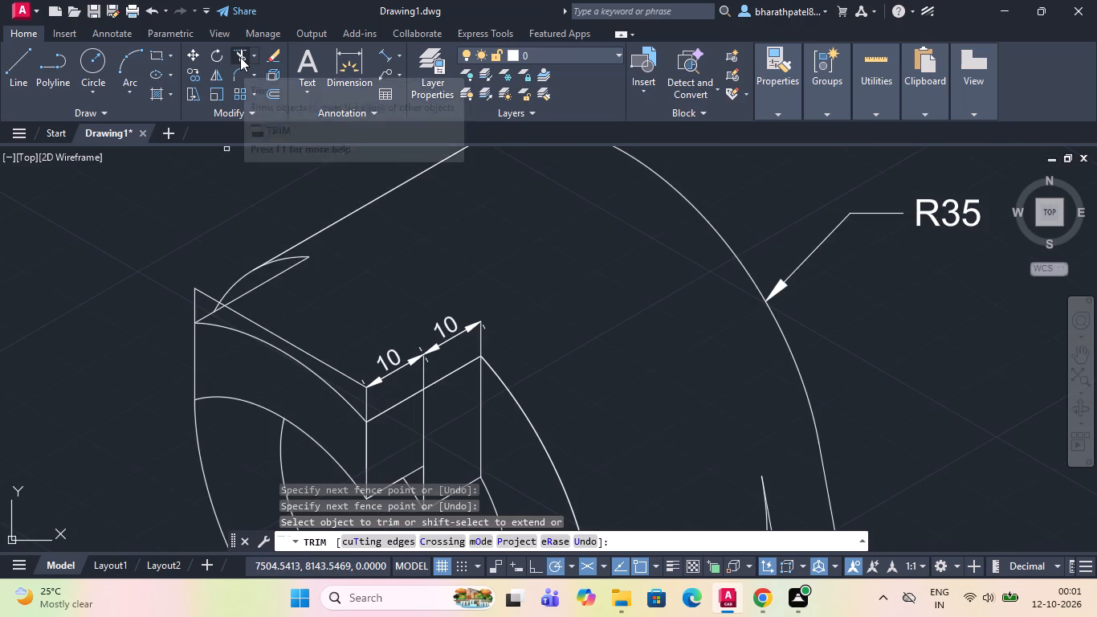
{"action": "left_click", "coordinate": [382, 52]}
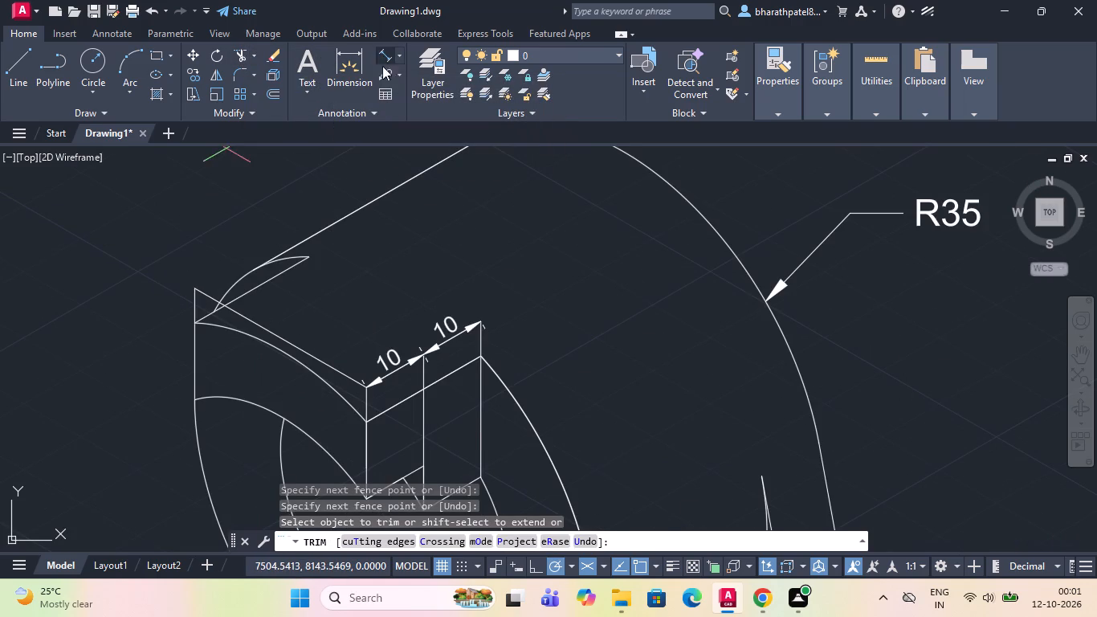
{"action": "scroll", "coordinate": [373, 393], "scroll_direction": "up", "scroll_amount": 3}
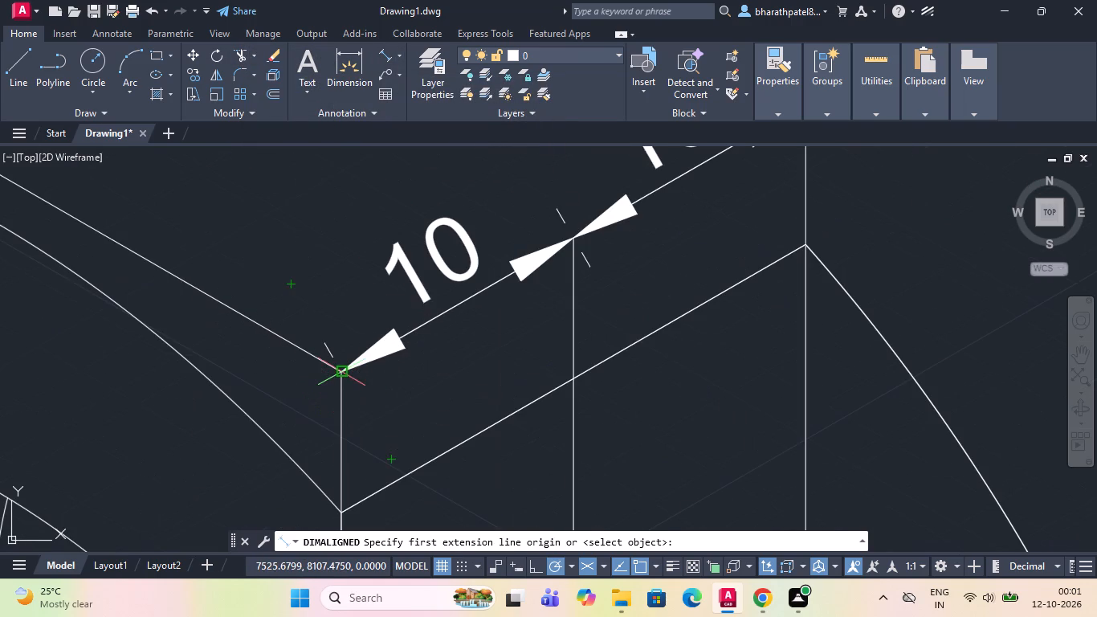
{"action": "left_click", "coordinate": [342, 374]}
{"action": "scroll", "coordinate": [342, 376], "scroll_direction": "down", "scroll_amount": 5}
{"action": "scroll", "coordinate": [279, 327], "scroll_direction": "up", "scroll_amount": 2}
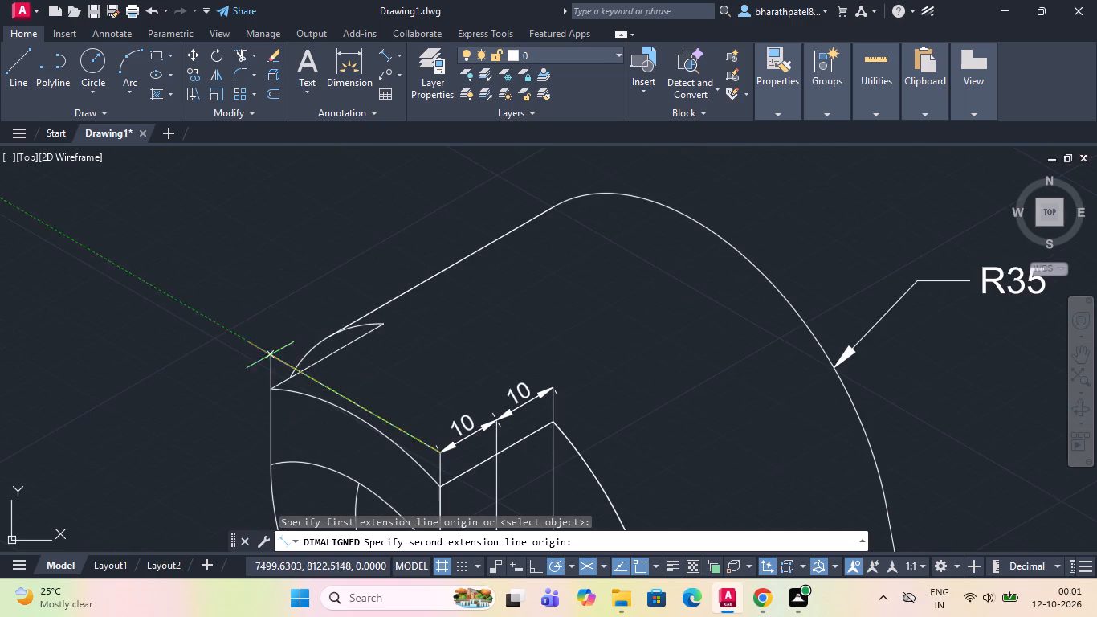
{"action": "scroll", "coordinate": [271, 359], "scroll_direction": "up", "scroll_amount": 4}
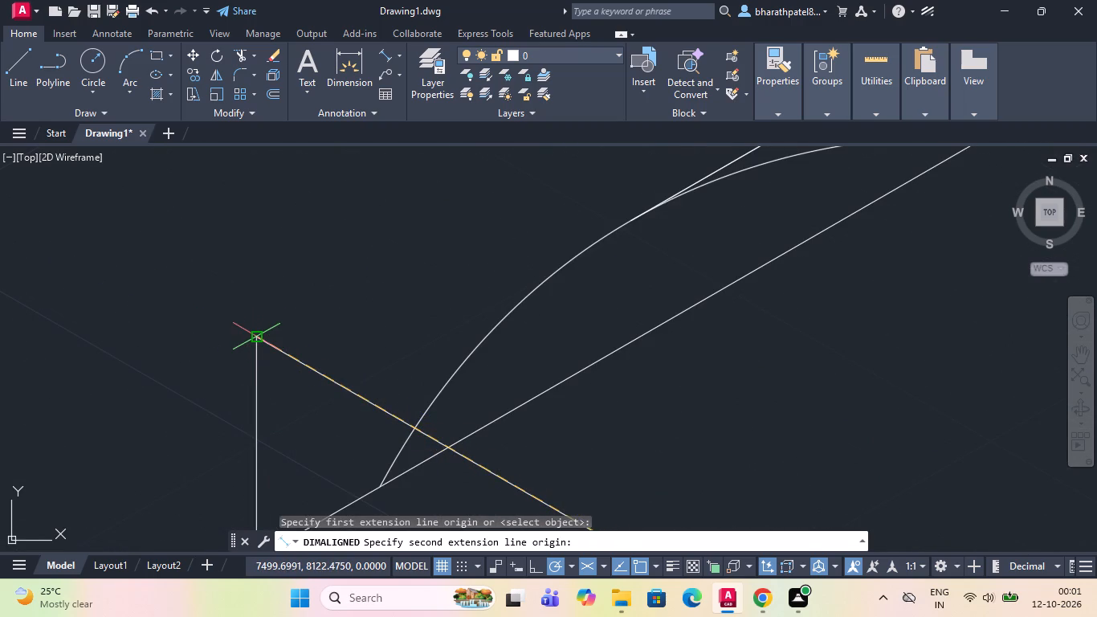
{"action": "left_click", "coordinate": [258, 341]}
{"action": "scroll", "coordinate": [265, 316], "scroll_direction": "down", "scroll_amount": 3}
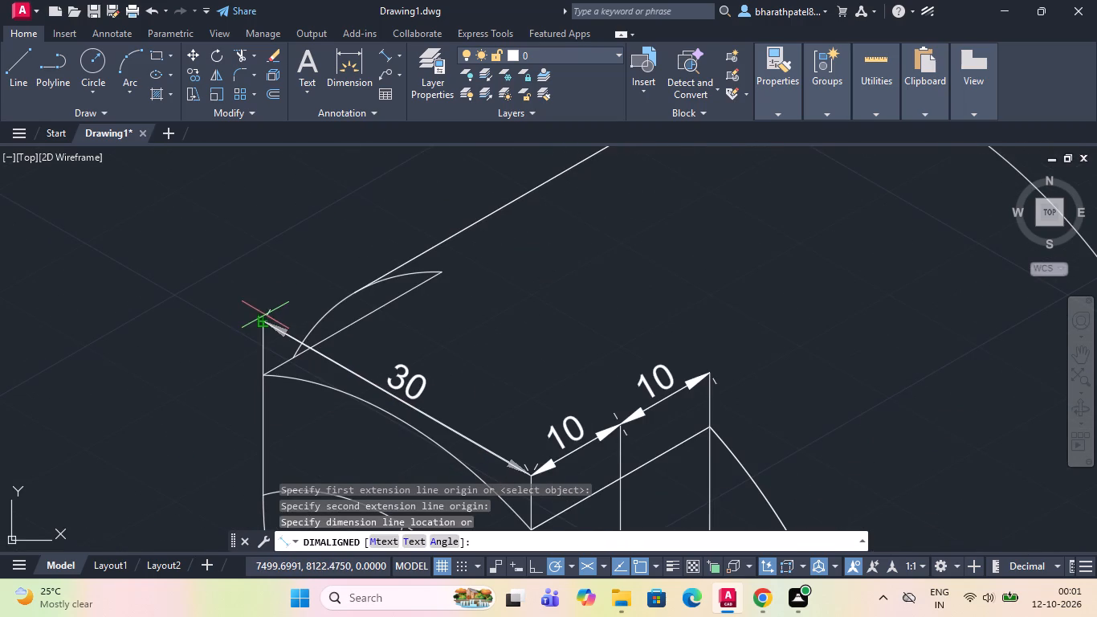
{"action": "left_click", "coordinate": [262, 321]}
Draw a vertical line from the midpoint of the short slanted edge inside the bore up to well above the upright.
{"action": "scroll", "coordinate": [259, 294], "scroll_direction": "down", "scroll_amount": 3}
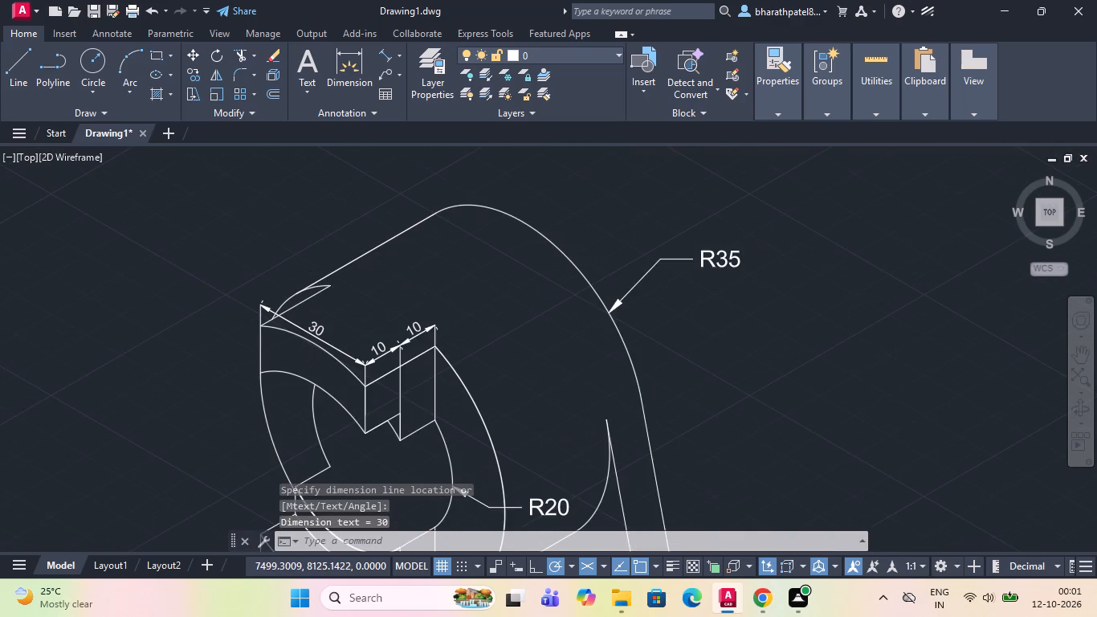
{"action": "scroll", "coordinate": [259, 294], "scroll_direction": "down", "scroll_amount": 3}
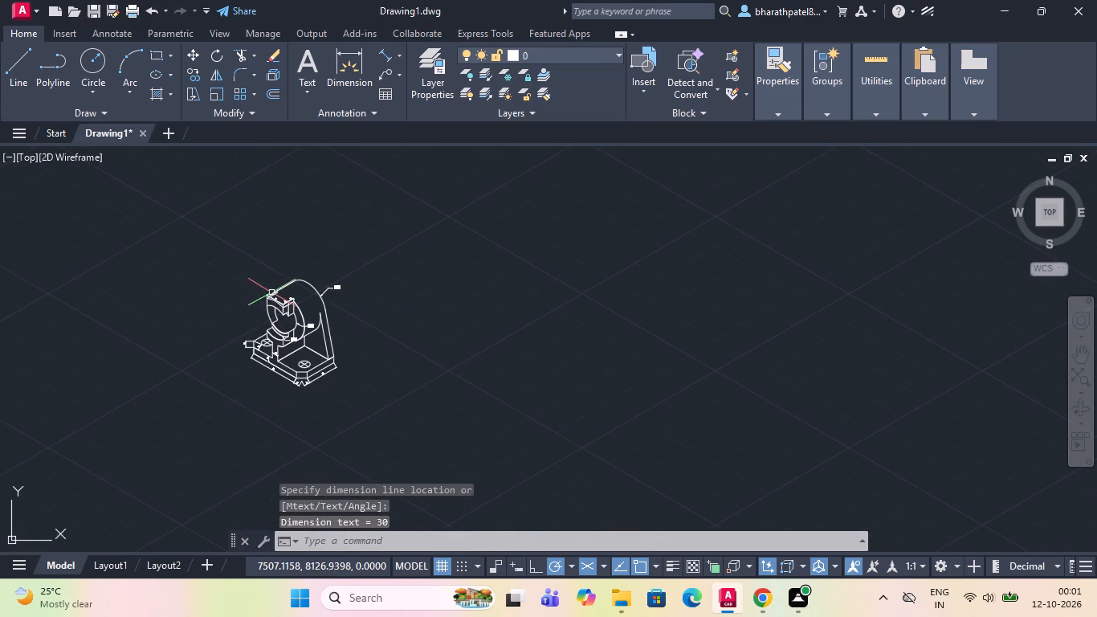
{"action": "scroll", "coordinate": [278, 321], "scroll_direction": "up", "scroll_amount": 3}
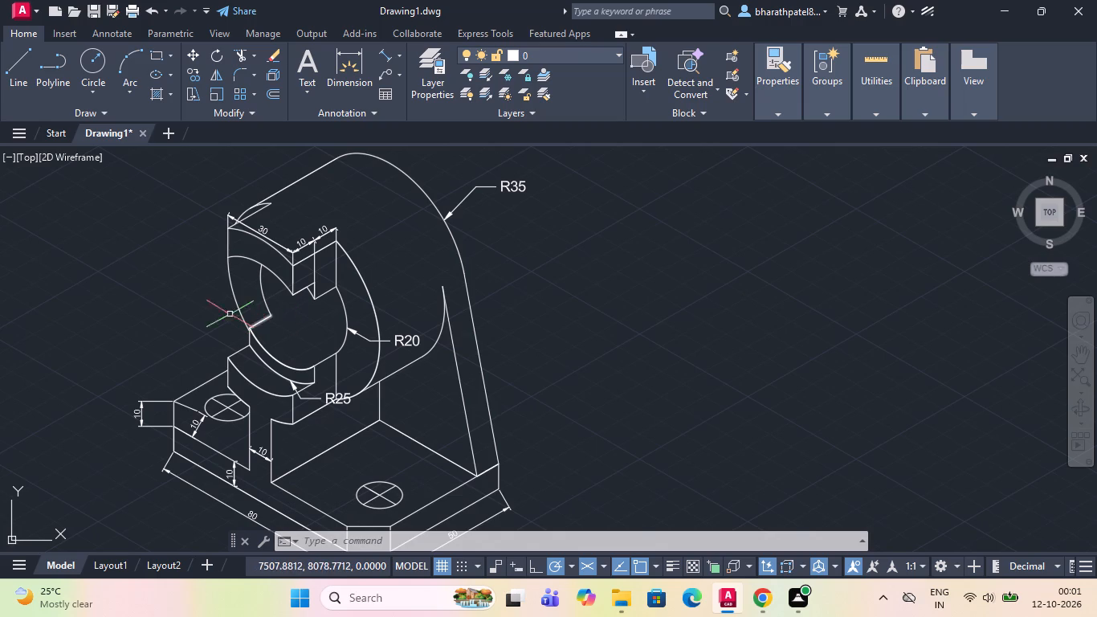
{"action": "left_click", "coordinate": [19, 63]}
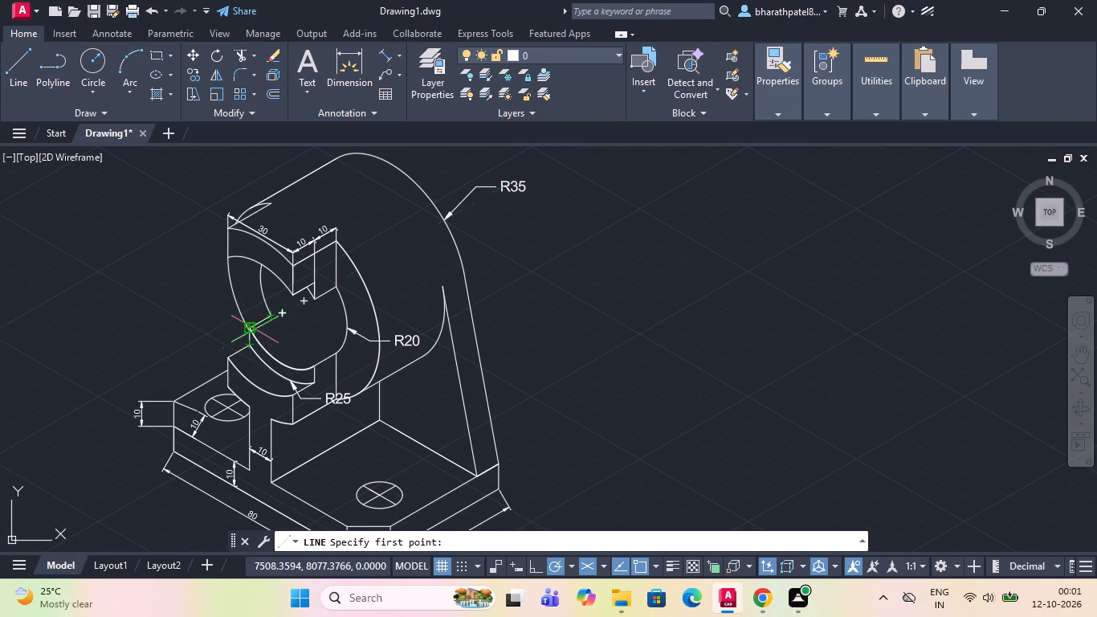
{"action": "scroll", "coordinate": [259, 326], "scroll_direction": "up", "scroll_amount": 2}
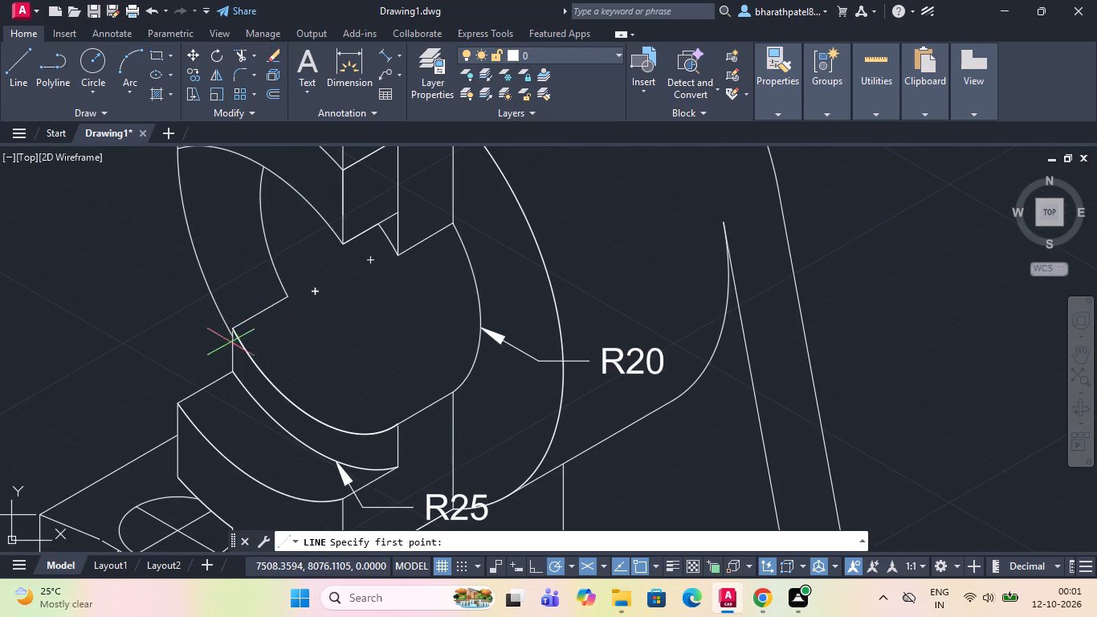
{"action": "left_click", "coordinate": [18, 55]}
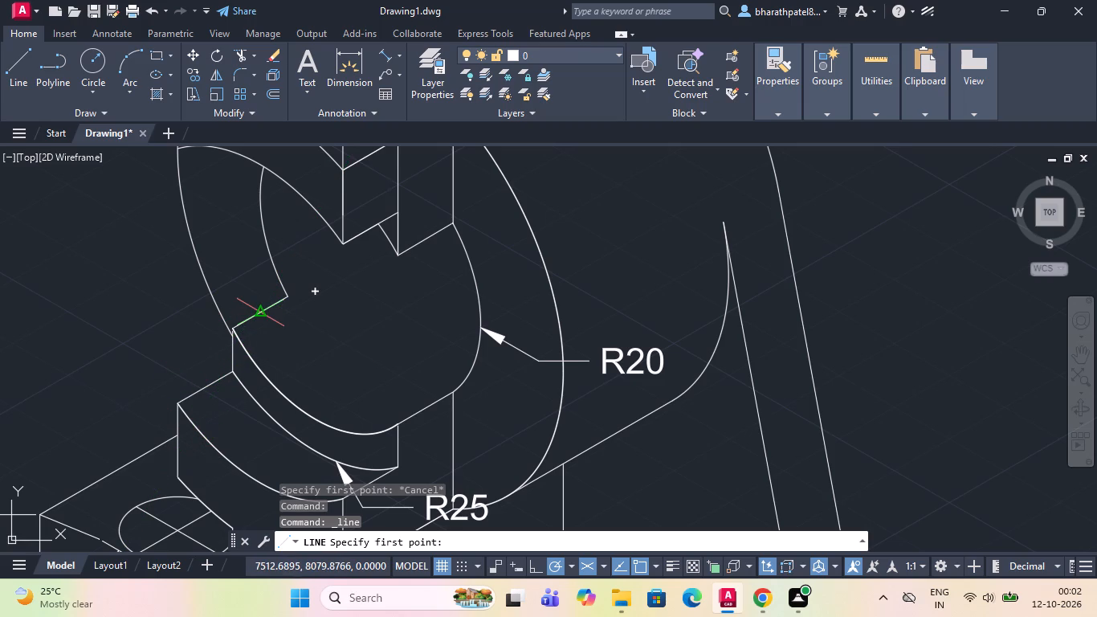
{"action": "scroll", "coordinate": [191, 364], "scroll_direction": "down", "scroll_amount": 3}
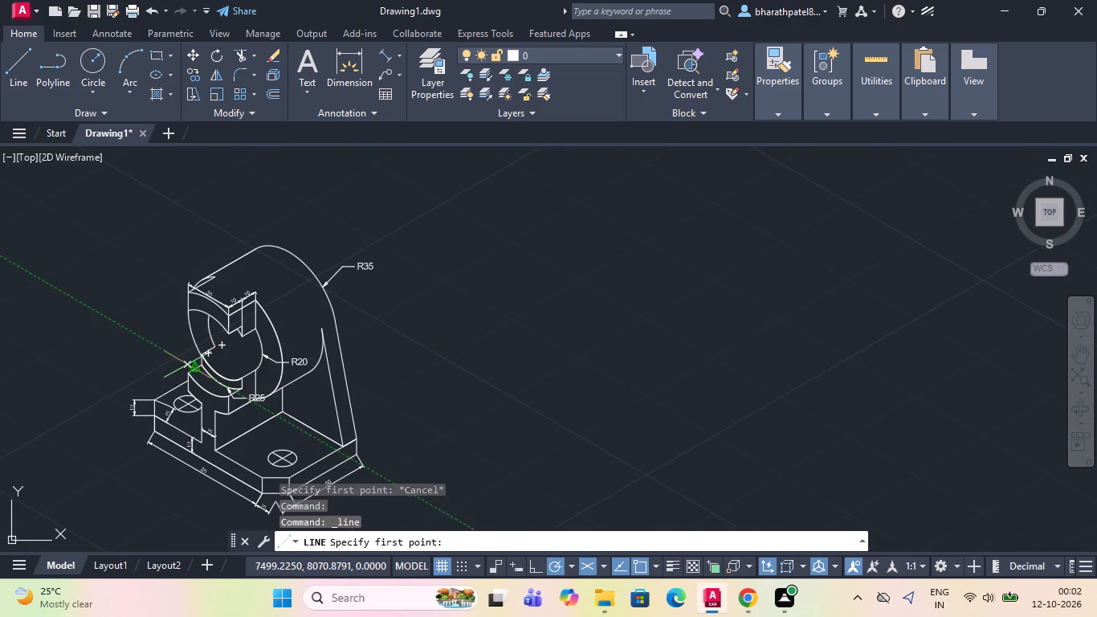
{"action": "left_click", "coordinate": [6, 69]}
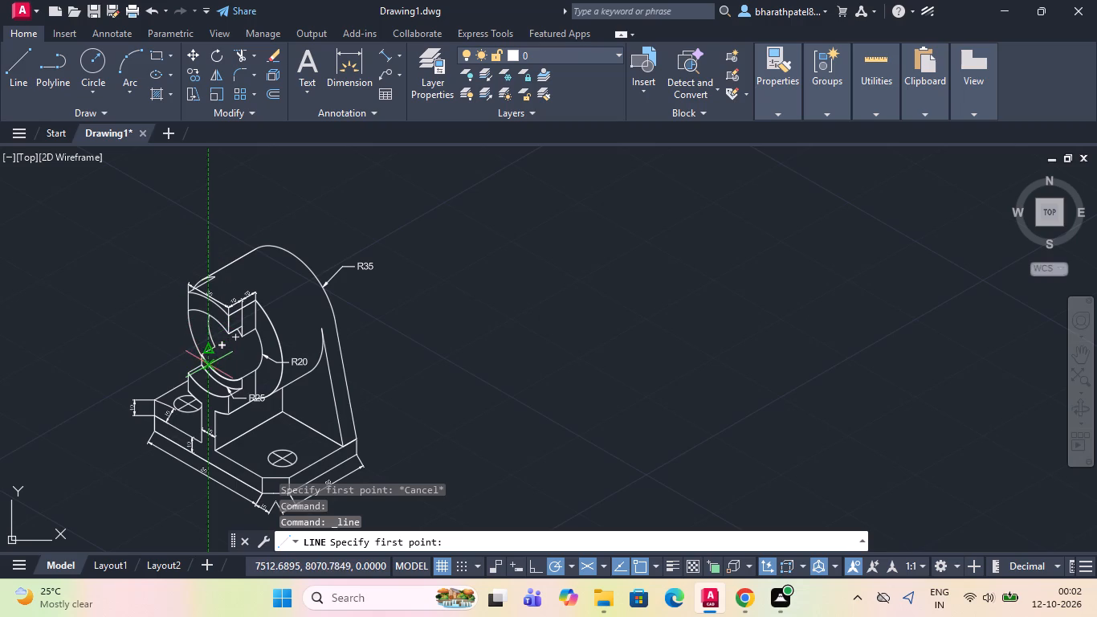
{"action": "left_click", "coordinate": [213, 354]}
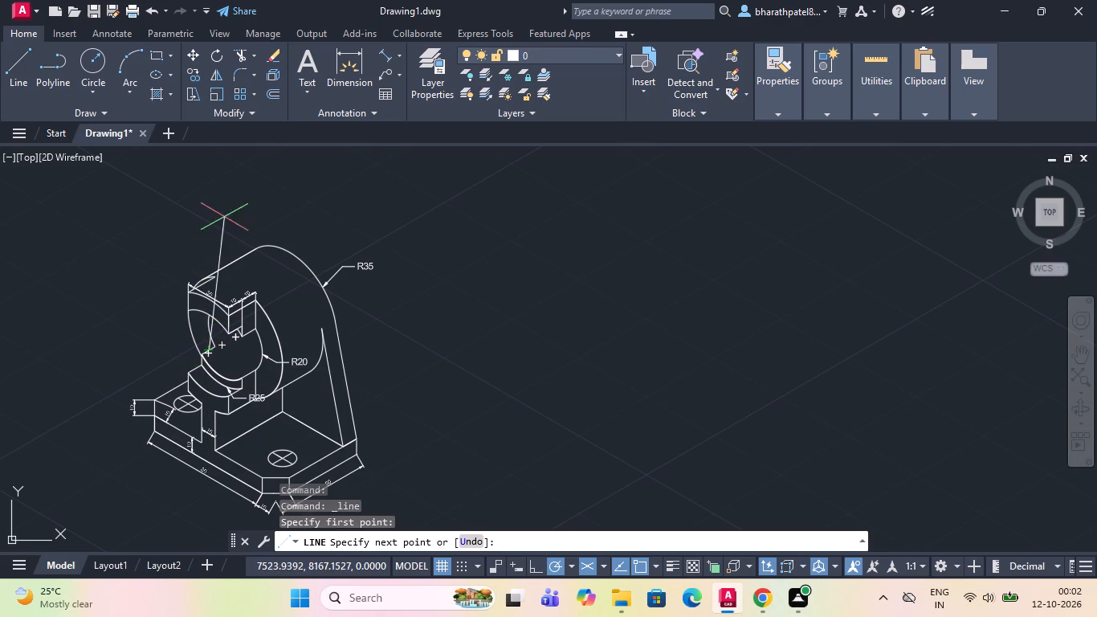
{"action": "left_click", "coordinate": [202, 205]}
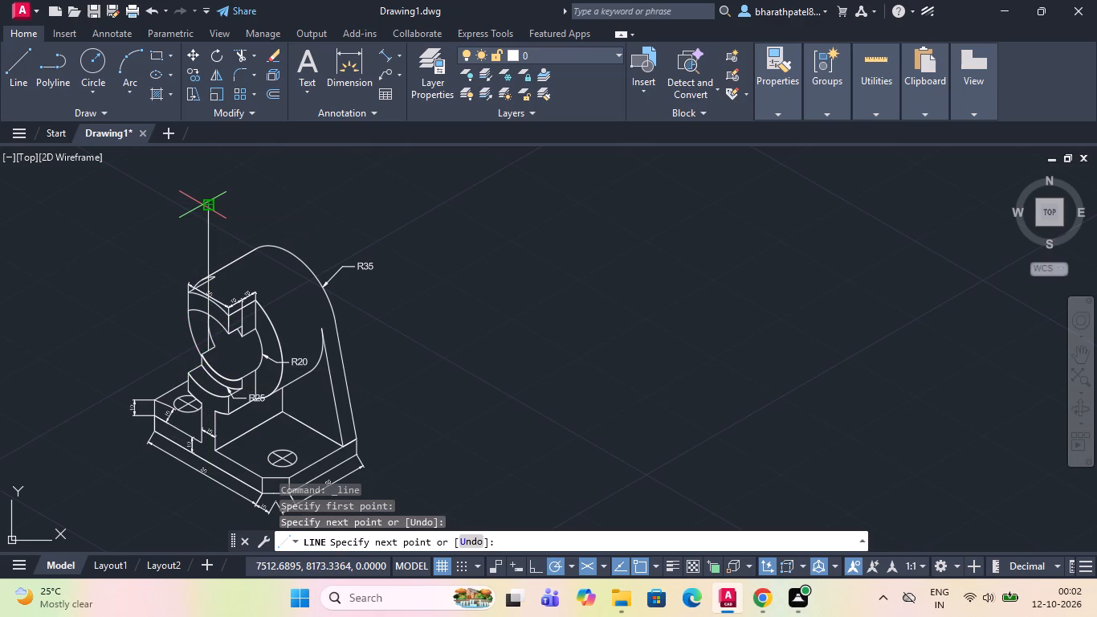
{"action": "key", "text": "Escape"}
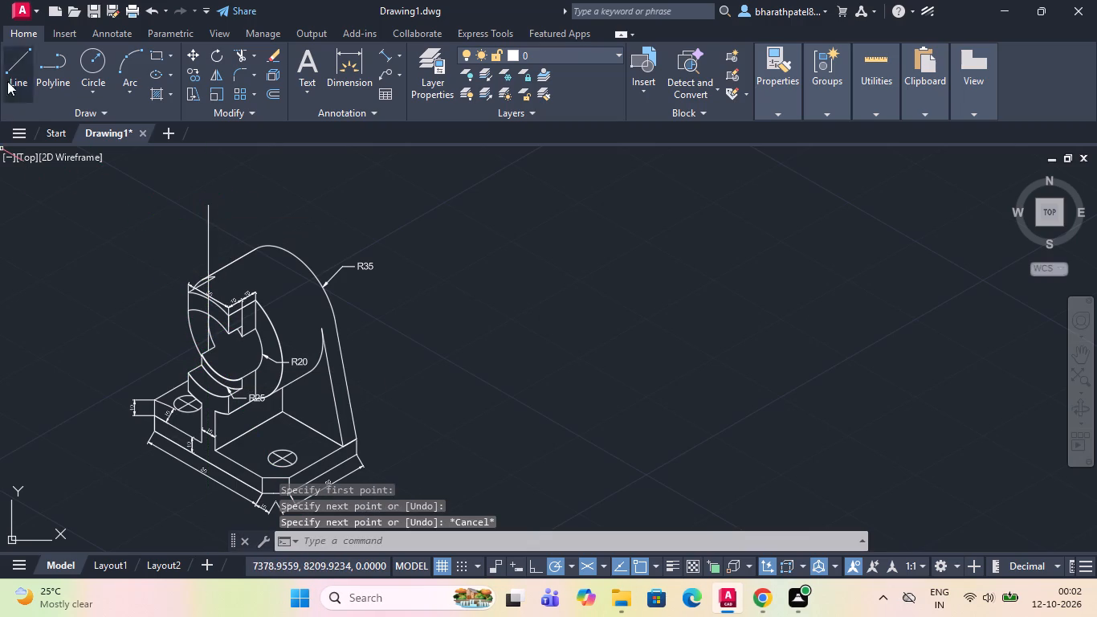
Draw a 30° line from where the vertical reference line crosses the upright's front top arc to just beyond the R35 arc.
{"action": "left_click_drag", "start_coordinate": [10, 63], "coordinate": [25, 91]}
{"action": "scroll", "coordinate": [199, 284], "scroll_direction": "up", "scroll_amount": 4}
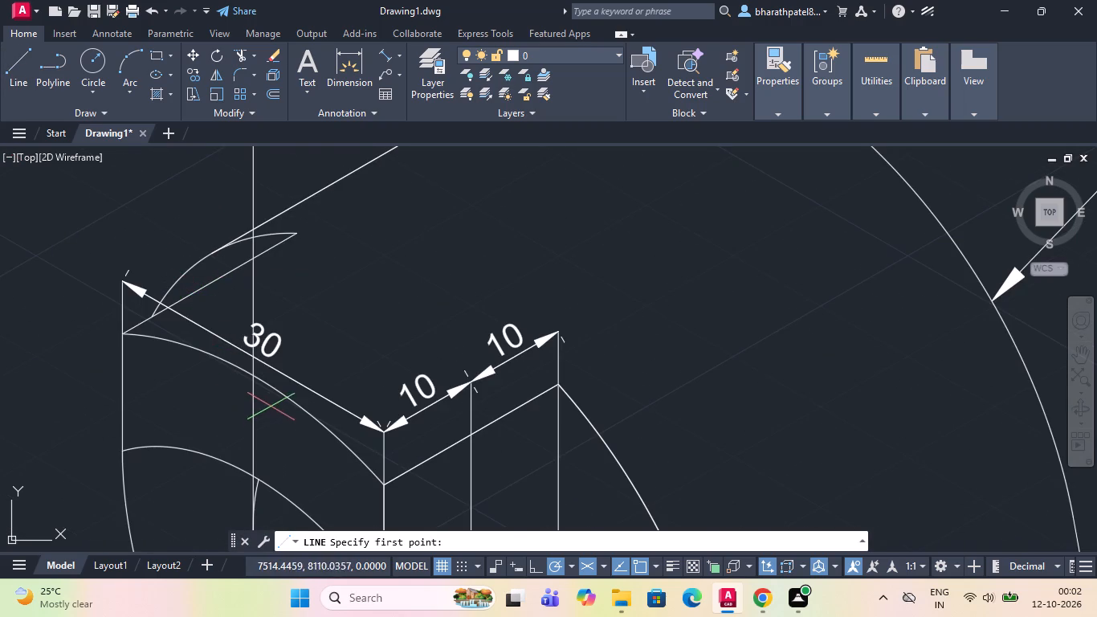
{"action": "scroll", "coordinate": [271, 397], "scroll_direction": "up", "scroll_amount": 3}
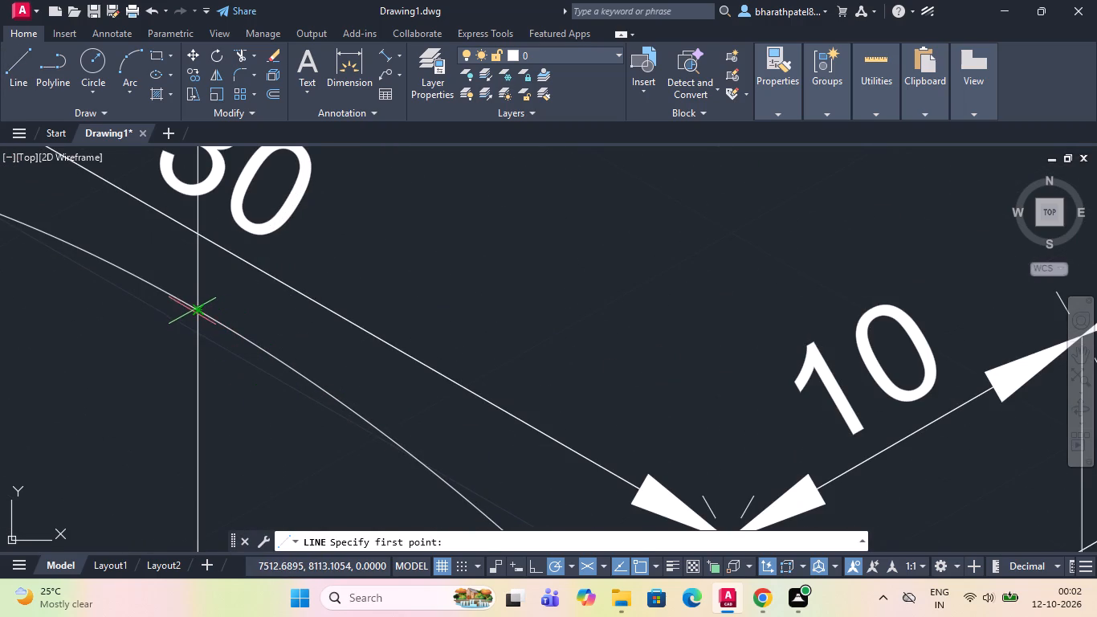
{"action": "left_click", "coordinate": [196, 311]}
{"action": "scroll", "coordinate": [196, 311], "scroll_direction": "down", "scroll_amount": 5}
{"action": "scroll", "coordinate": [336, 247], "scroll_direction": "down", "scroll_amount": 3}
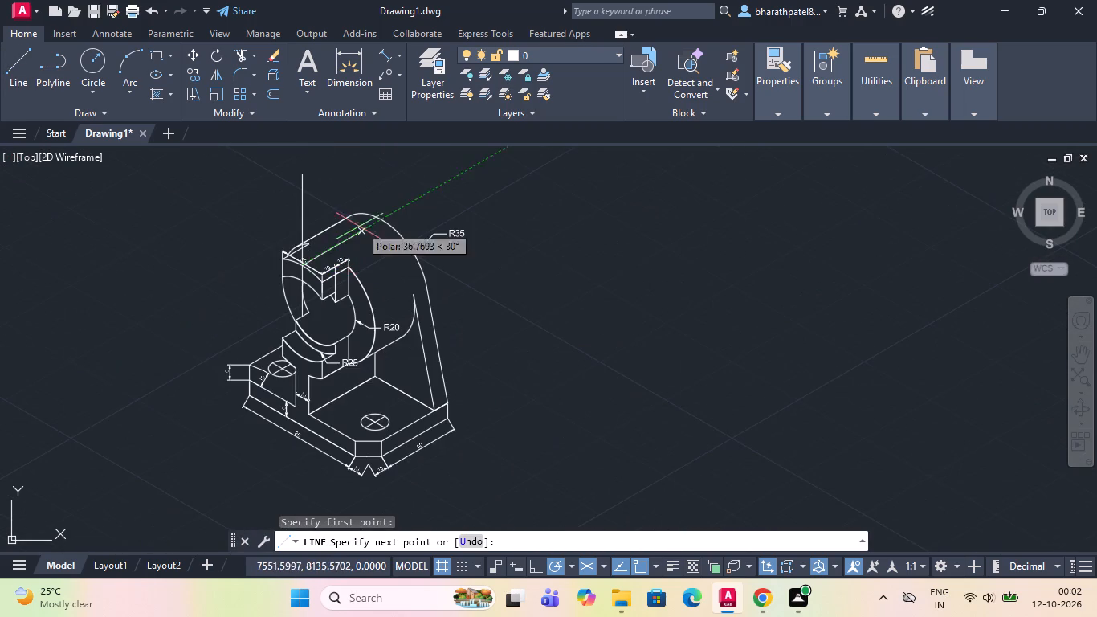
{"action": "scroll", "coordinate": [373, 212], "scroll_direction": "up", "scroll_amount": 3}
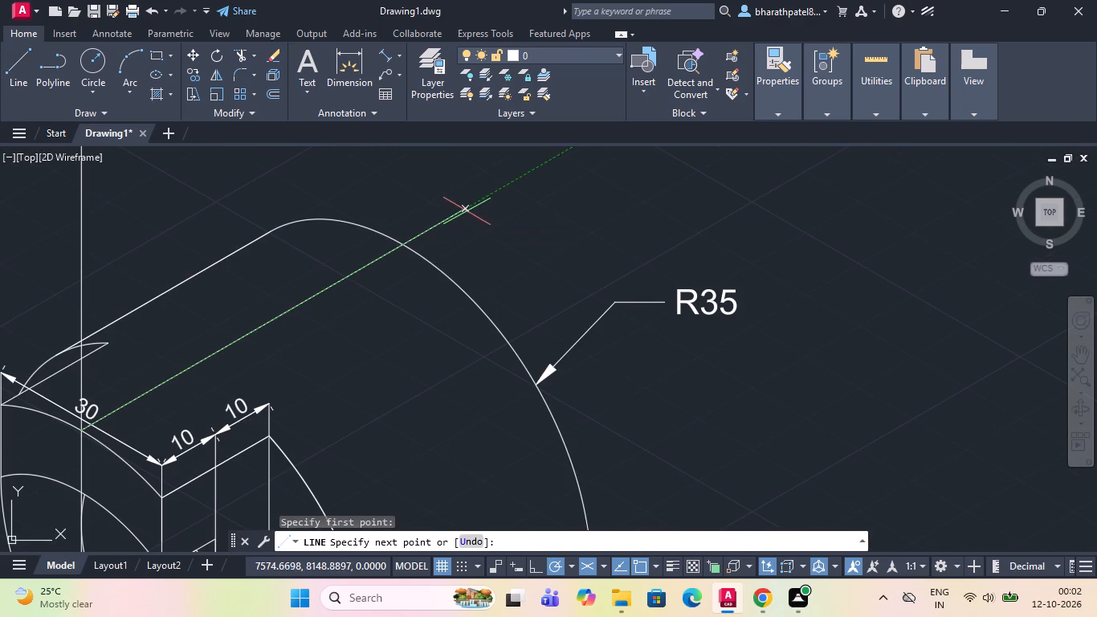
{"action": "left_click", "coordinate": [467, 211]}
{"action": "key", "text": "Escape"}
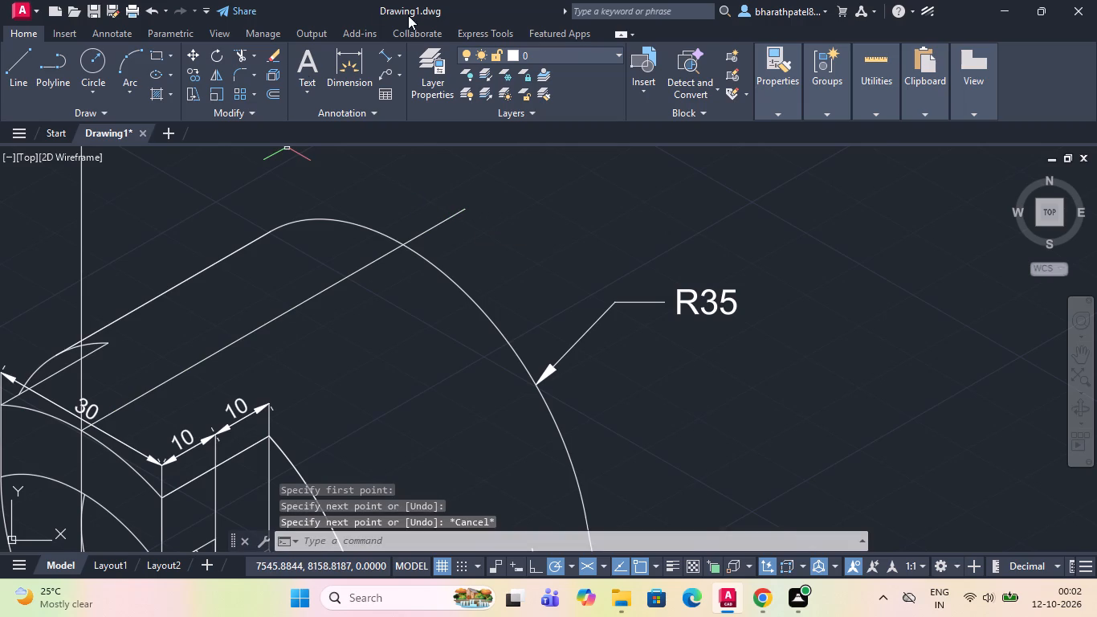
Add an aligned dimension along the 30° line, from the front top arc to its crossing with the R35 arc.
{"action": "left_click", "coordinate": [388, 51]}
{"action": "scroll", "coordinate": [92, 433], "scroll_direction": "up", "scroll_amount": 3}
{"action": "left_click", "coordinate": [43, 427]}
{"action": "scroll", "coordinate": [47, 427], "scroll_direction": "down", "scroll_amount": 4}
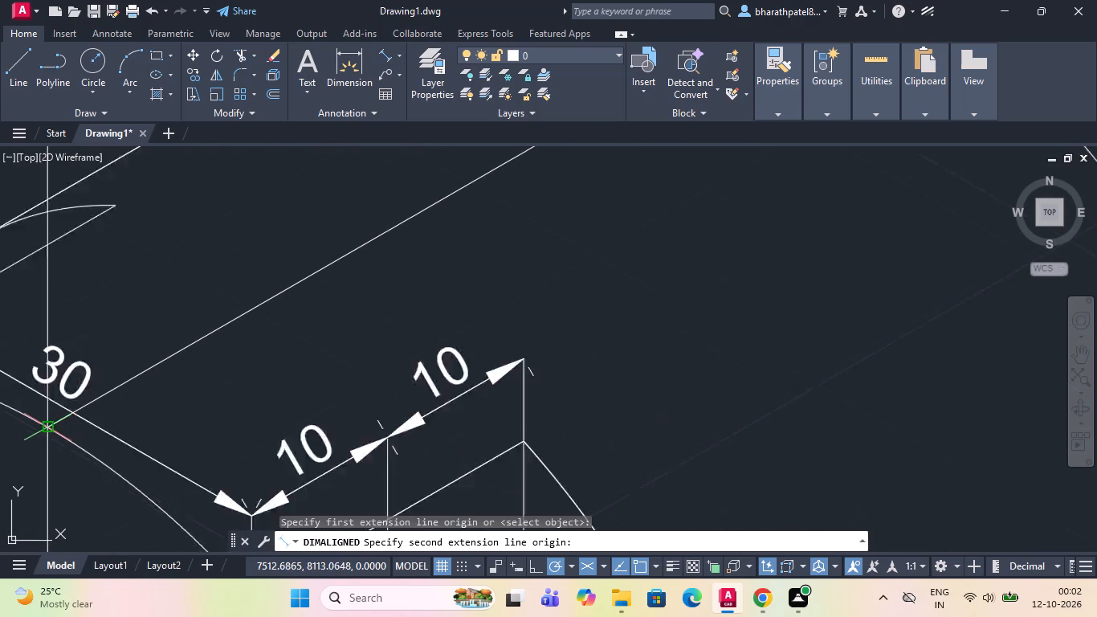
{"action": "scroll", "coordinate": [274, 350], "scroll_direction": "down", "scroll_amount": 4}
{"action": "scroll", "coordinate": [285, 328], "scroll_direction": "up", "scroll_amount": 3}
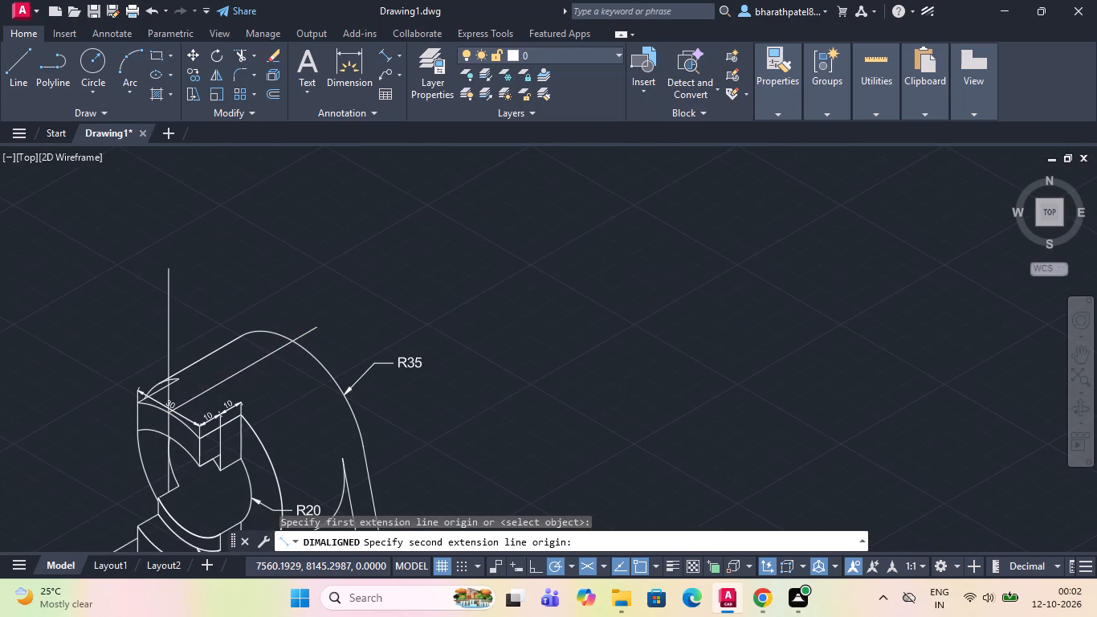
{"action": "scroll", "coordinate": [288, 351], "scroll_direction": "up", "scroll_amount": 3}
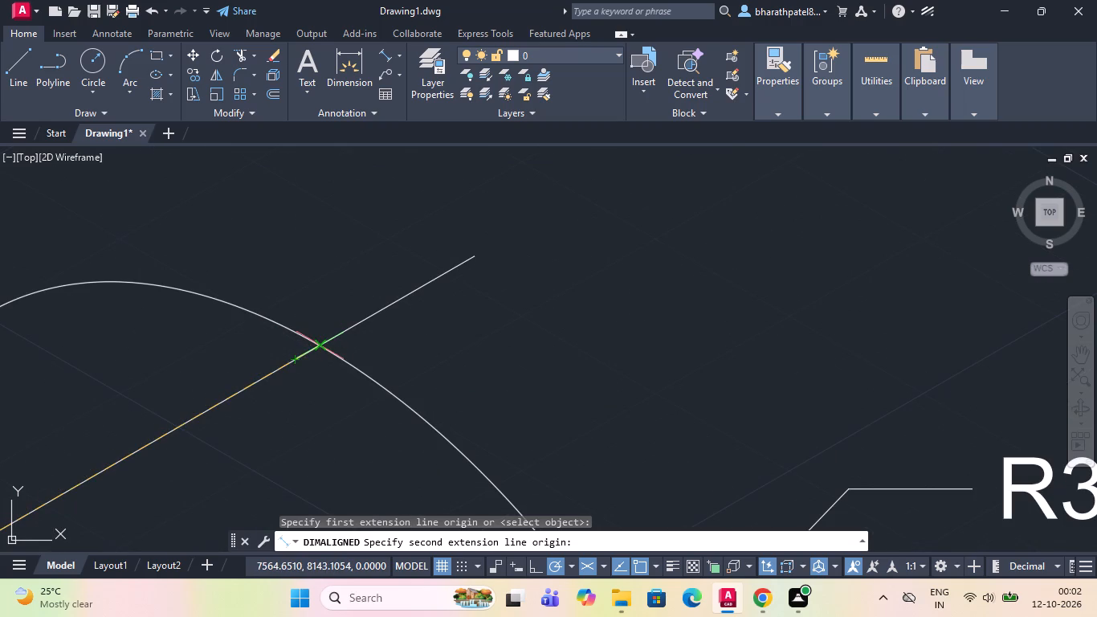
{"action": "left_click", "coordinate": [320, 342]}
{"action": "scroll", "coordinate": [324, 333], "scroll_direction": "down", "scroll_amount": 4}
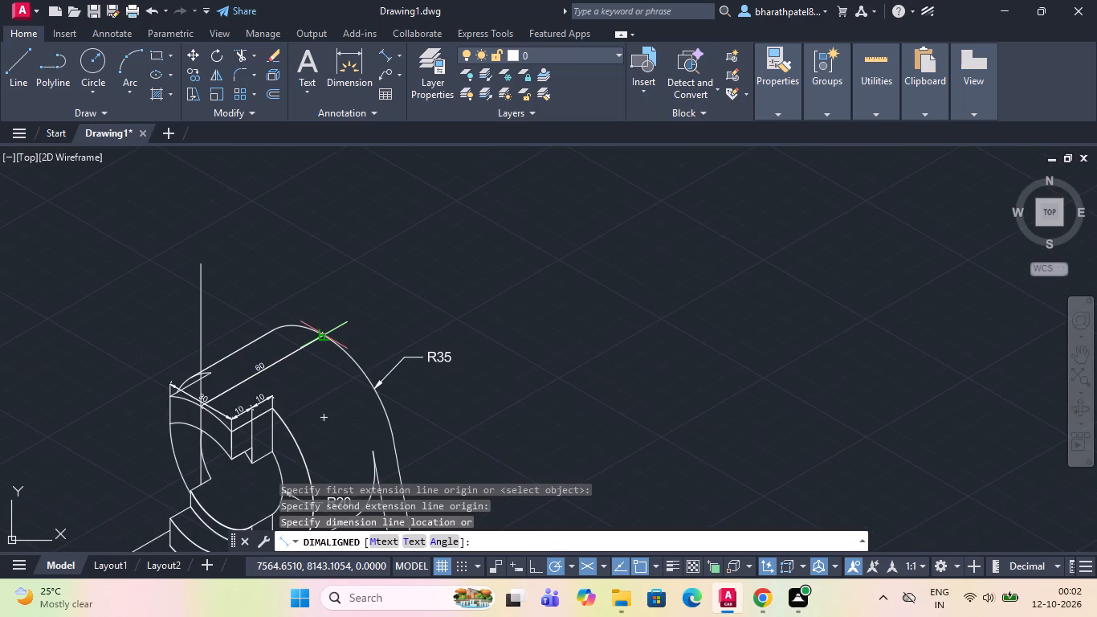
{"action": "scroll", "coordinate": [324, 335], "scroll_direction": "up", "scroll_amount": 4}
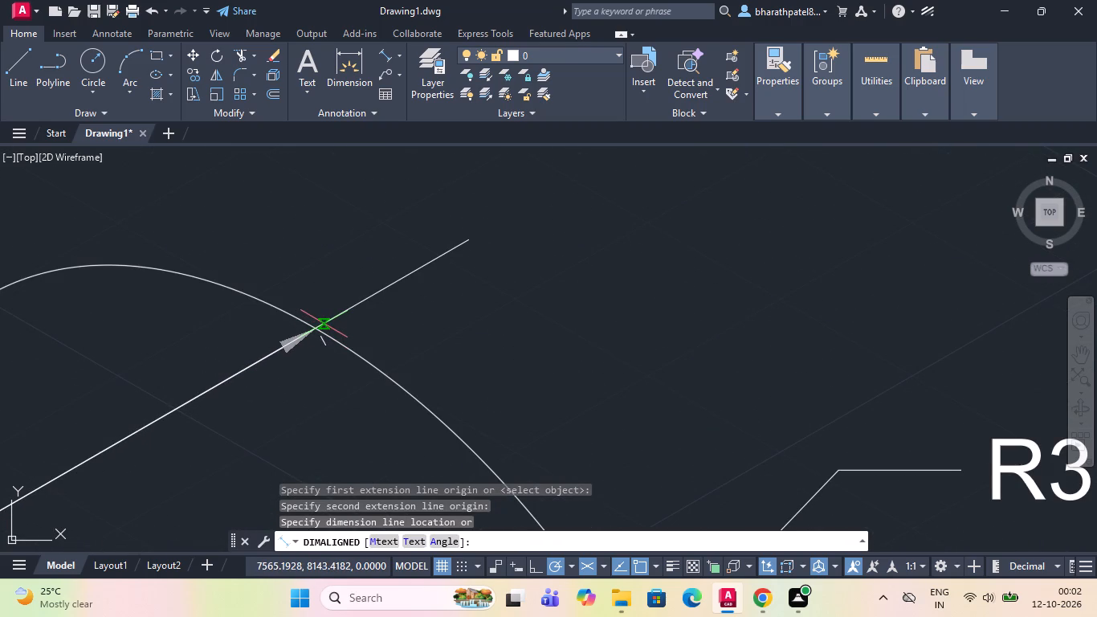
{"action": "left_click", "coordinate": [323, 322]}
{"action": "scroll", "coordinate": [353, 298], "scroll_direction": "down", "scroll_amount": 4}
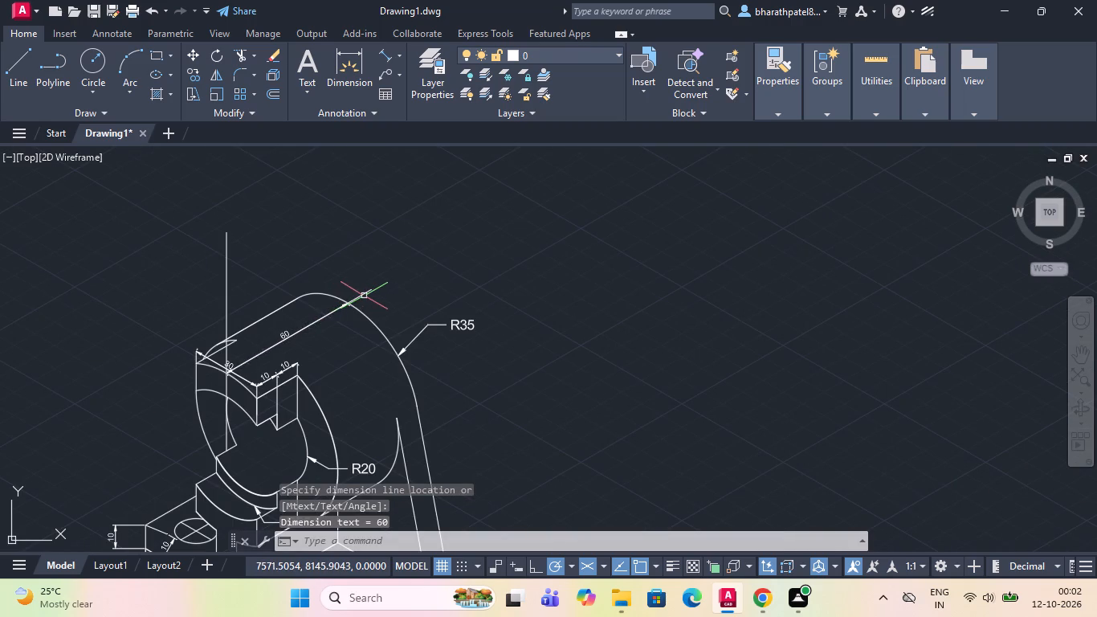
Delete the 30° reference line and the vertical reference line above the bore.
{"action": "left_click", "coordinate": [364, 293]}
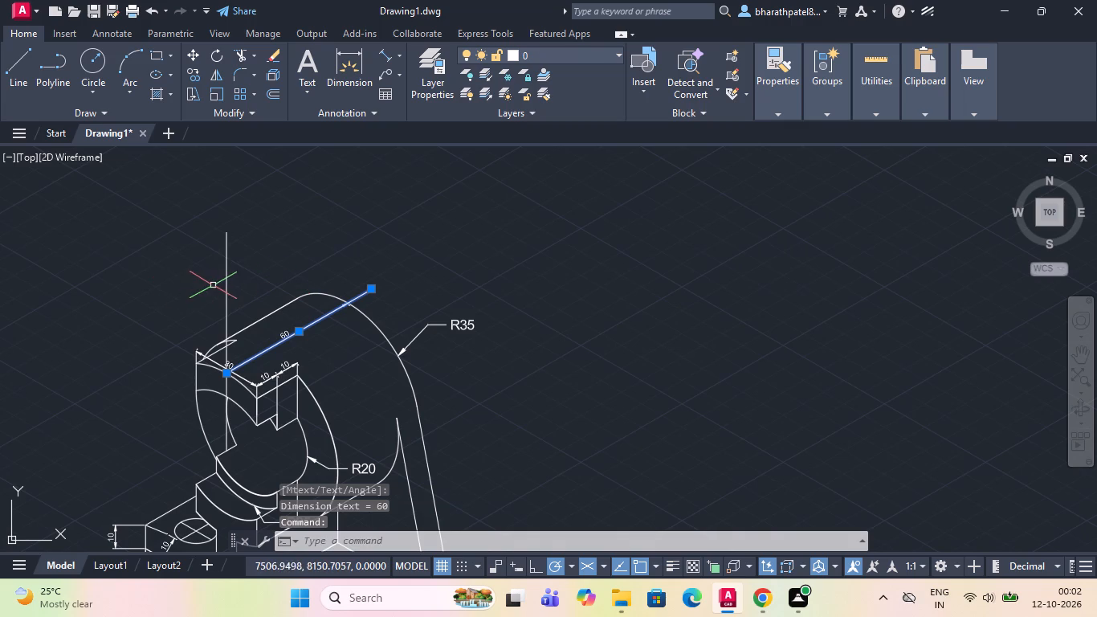
{"action": "left_click", "coordinate": [226, 279]}
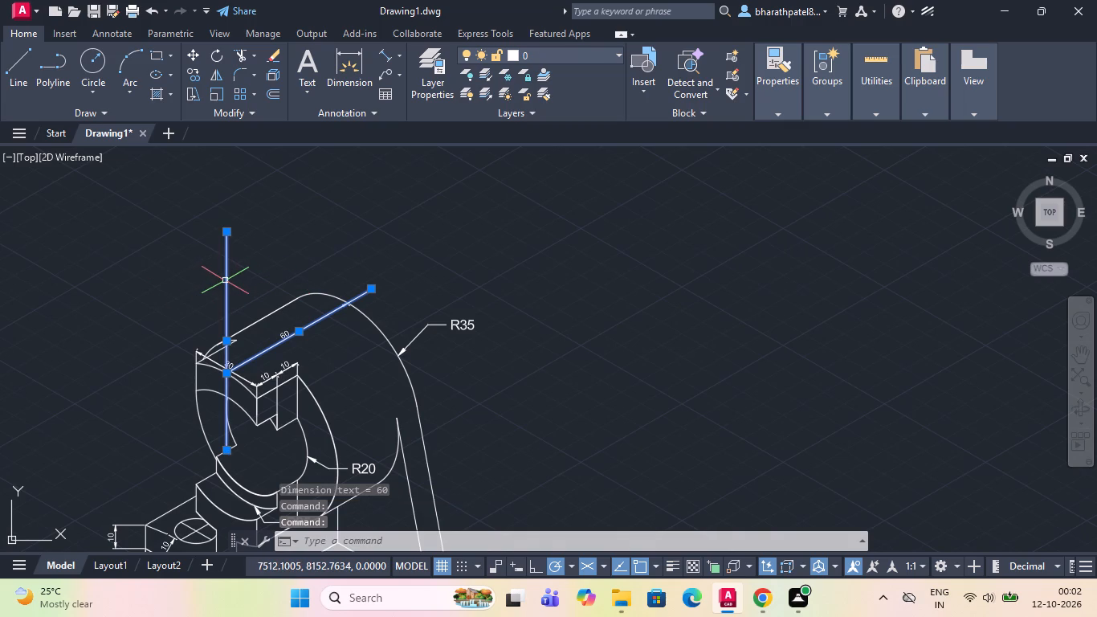
{"action": "key", "text": "Delete"}
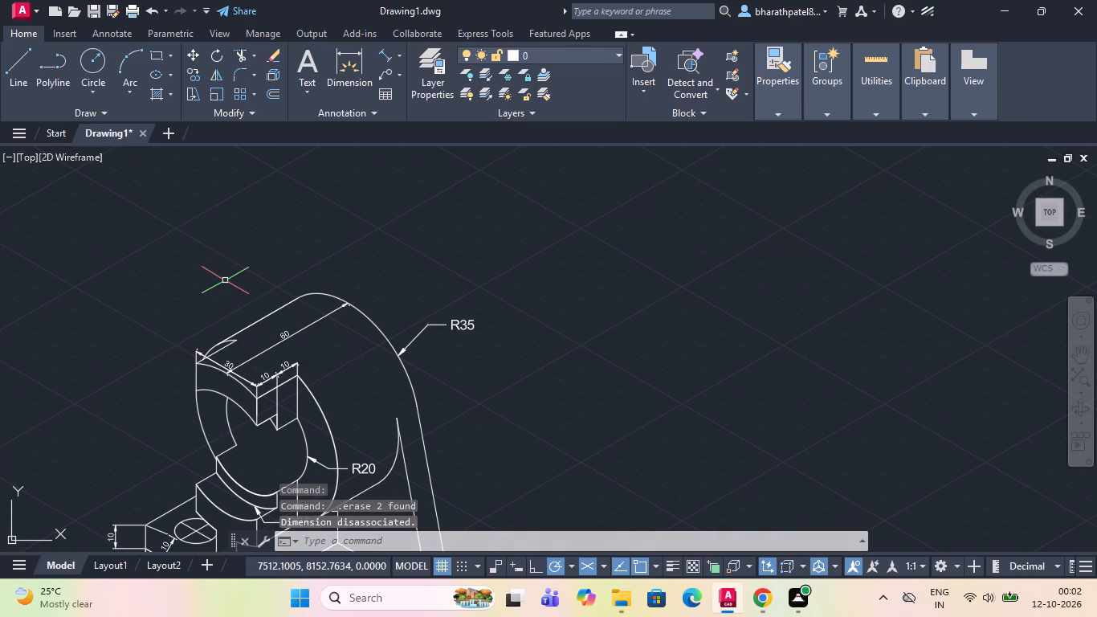
Examine the upright and base plate for features that still lack dimensions.
{"action": "scroll", "coordinate": [235, 284], "scroll_direction": "down", "scroll_amount": 1}
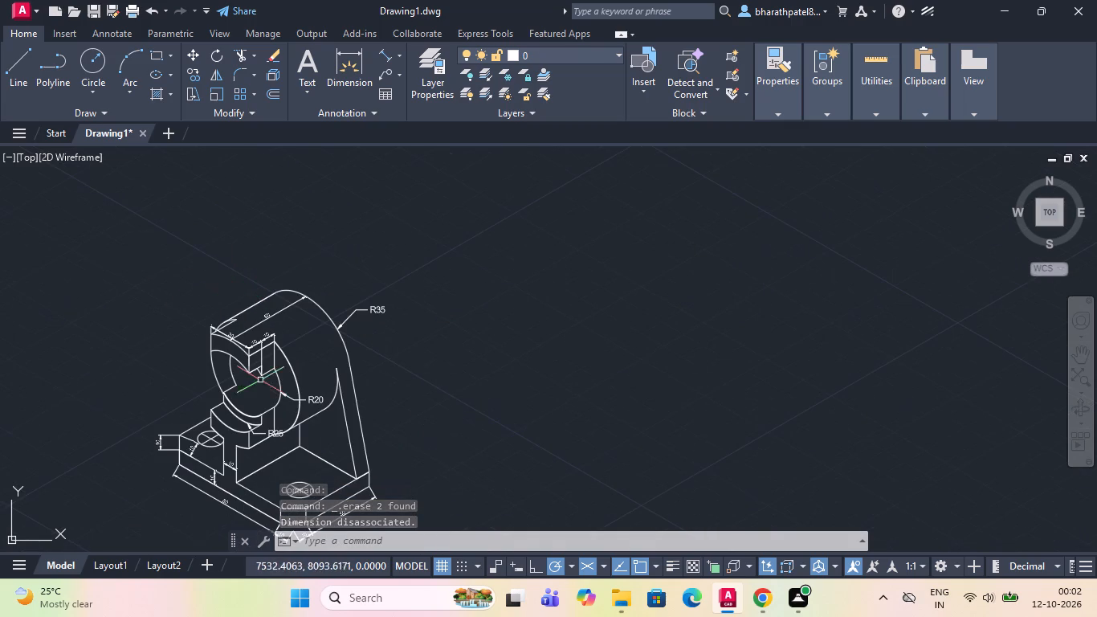
{"action": "scroll", "coordinate": [209, 342], "scroll_direction": "up", "scroll_amount": 3}
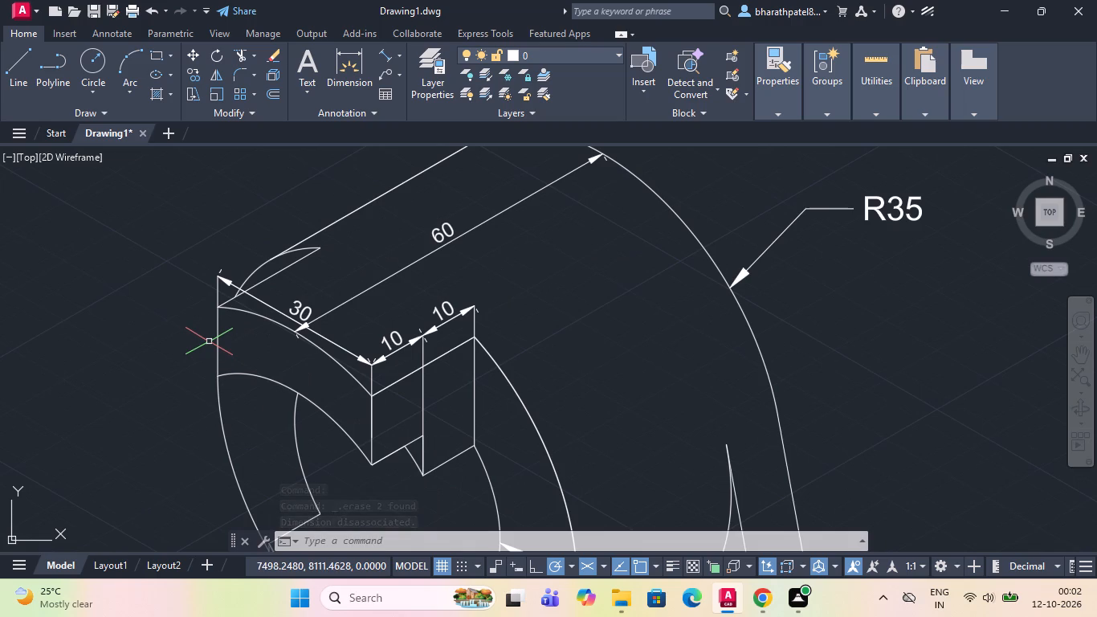
{"action": "scroll", "coordinate": [294, 342], "scroll_direction": "up", "scroll_amount": 3}
{"action": "scroll", "coordinate": [294, 342], "scroll_direction": "down", "scroll_amount": 3}
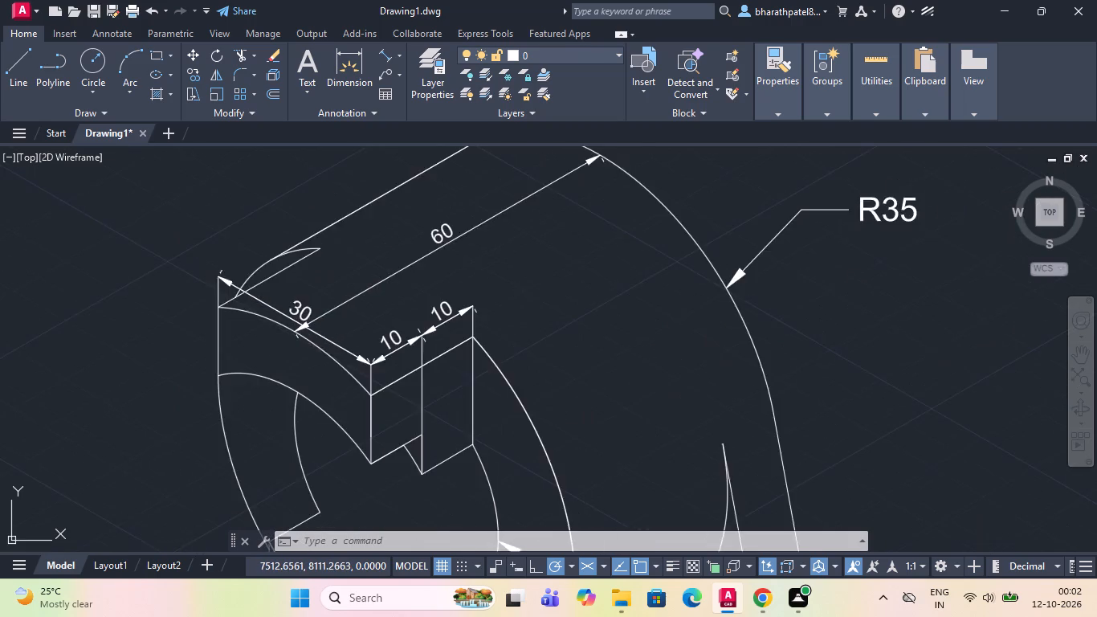
{"action": "scroll", "coordinate": [294, 342], "scroll_direction": "down", "scroll_amount": 4}
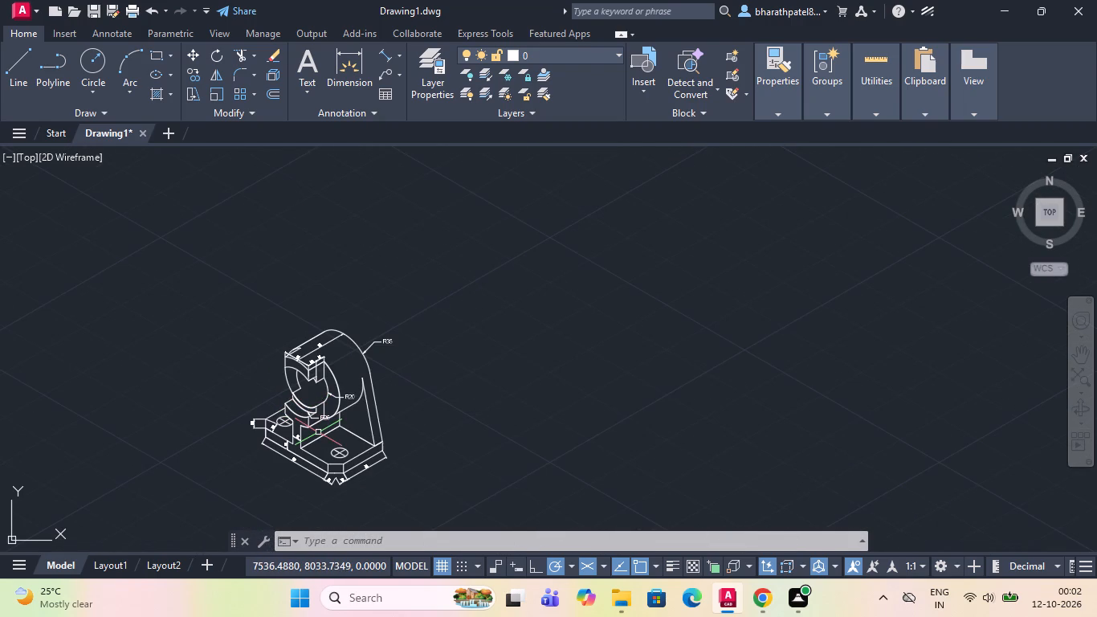
{"action": "scroll", "coordinate": [320, 449], "scroll_direction": "up", "scroll_amount": 4}
{"action": "scroll", "coordinate": [320, 449], "scroll_direction": "down", "scroll_amount": 2}
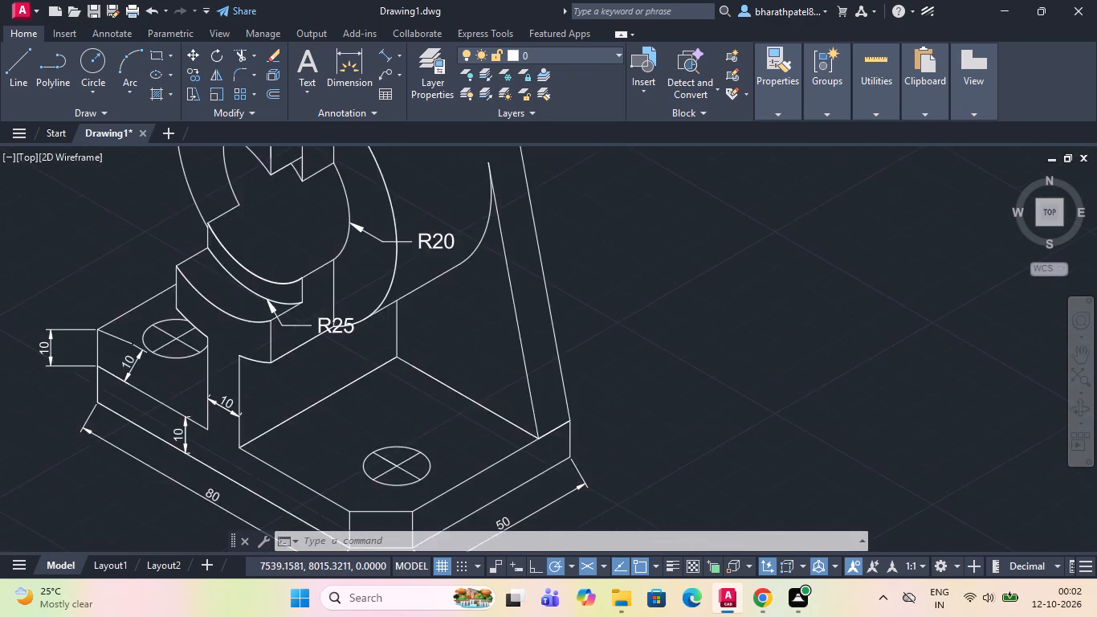
Draw a 10-unit line at 30° from the upright's inner slanted edge to its outer slanted edge.
{"action": "left_click_drag", "start_coordinate": [12, 59], "coordinate": [39, 106]}
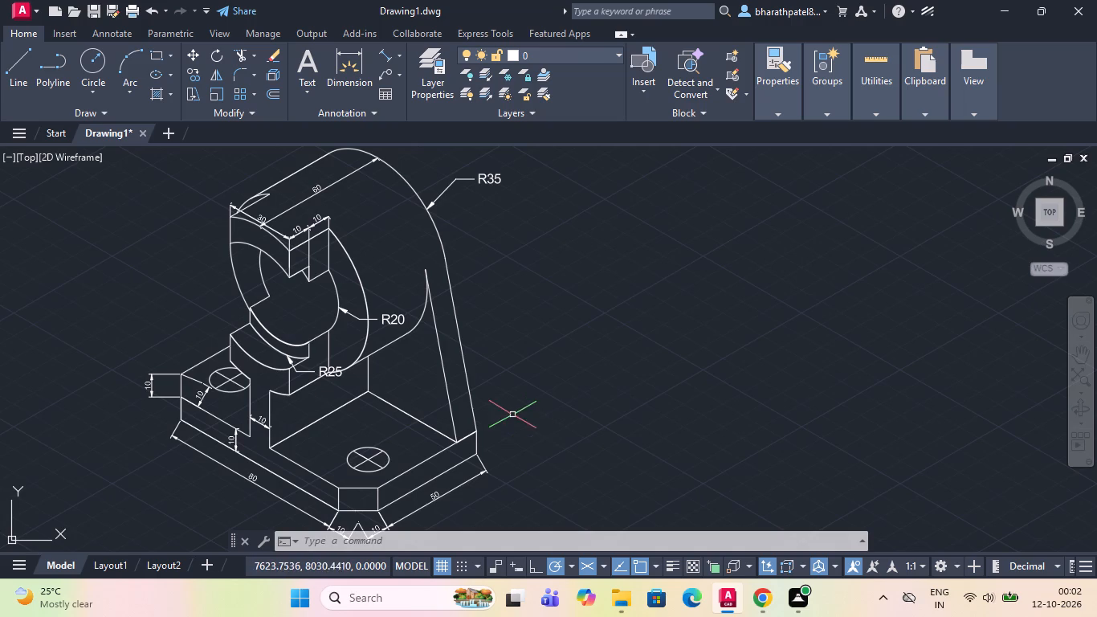
{"action": "scroll", "coordinate": [509, 378], "scroll_direction": "down", "scroll_amount": 1}
{"action": "scroll", "coordinate": [494, 366], "scroll_direction": "up", "scroll_amount": 4}
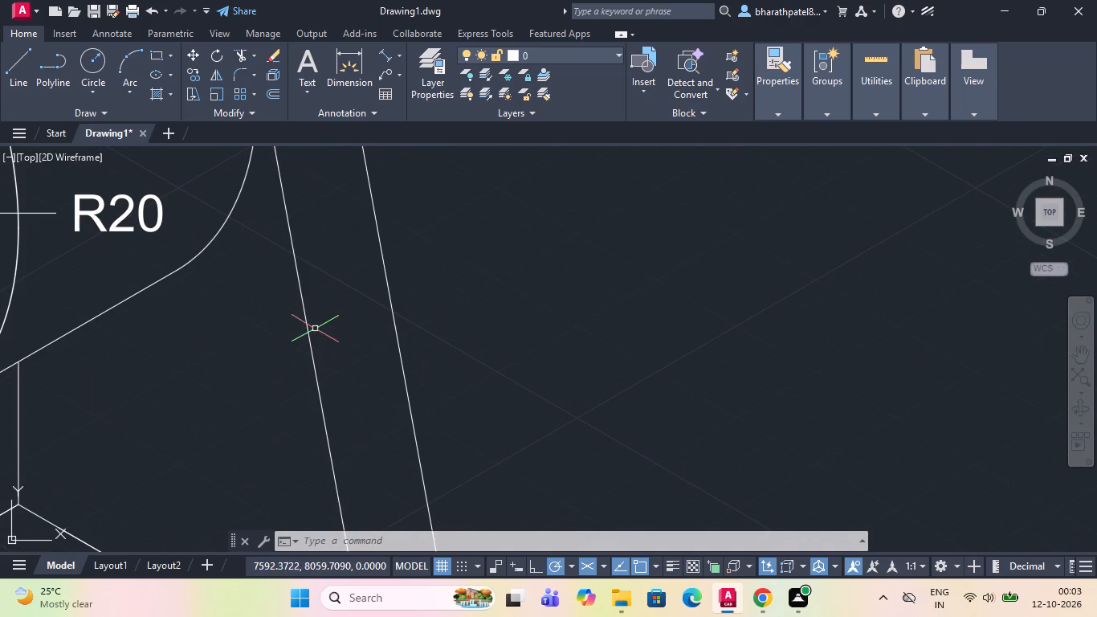
{"action": "left_click", "coordinate": [22, 68]}
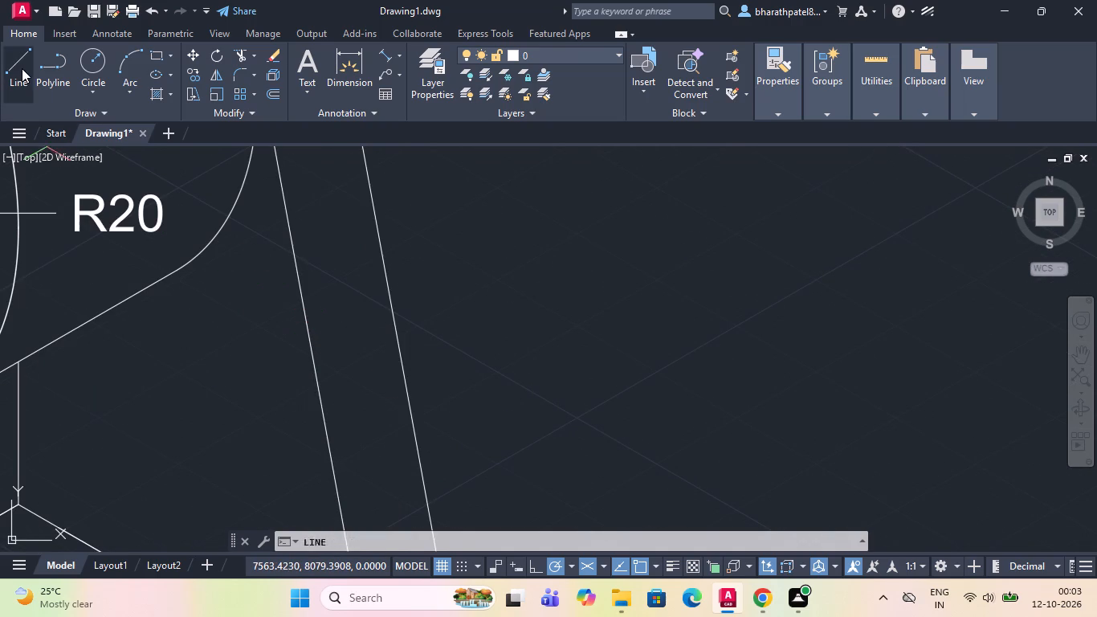
{"action": "left_click_drag", "start_coordinate": [316, 363], "coordinate": [328, 353]}
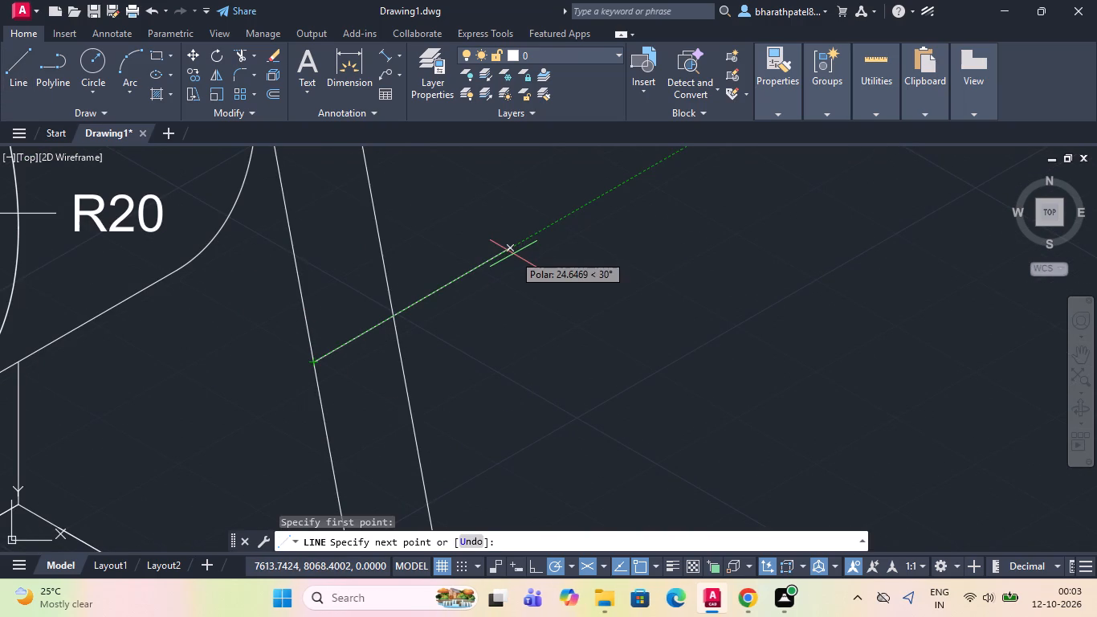
{"action": "key", "text": "1"}
{"action": "key", "text": "0"}
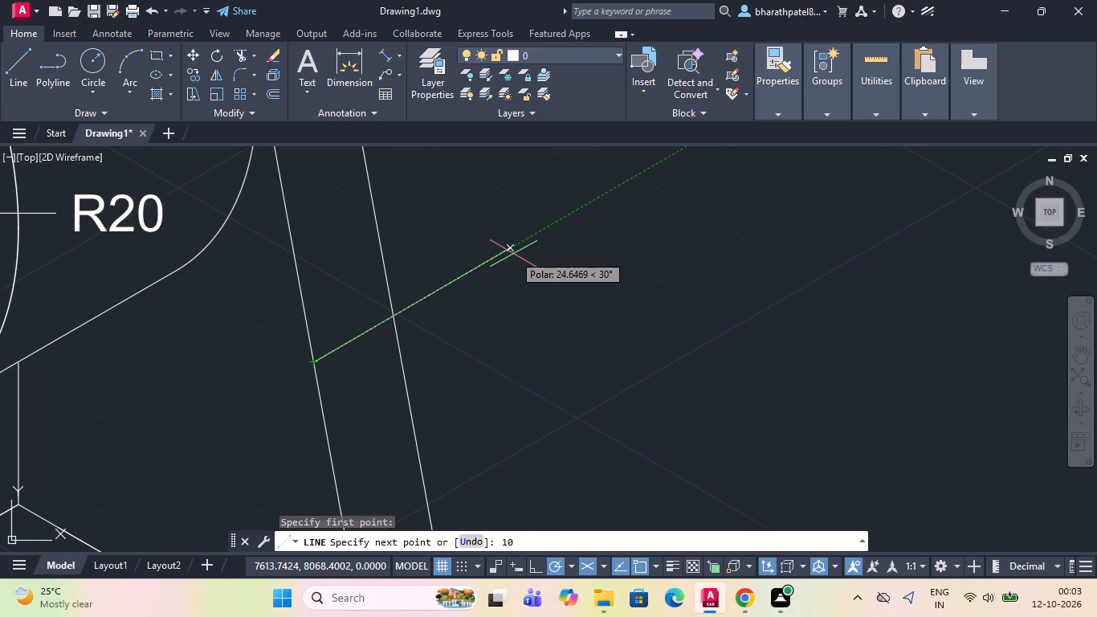
{"action": "key", "text": "Return"}
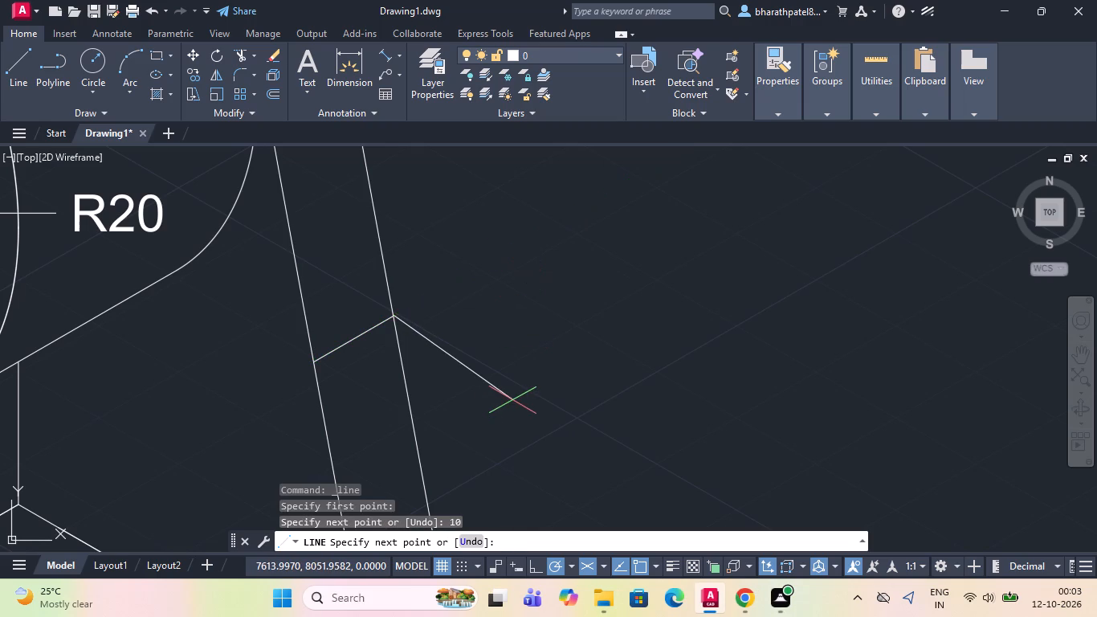
{"action": "key", "text": "Escape"}
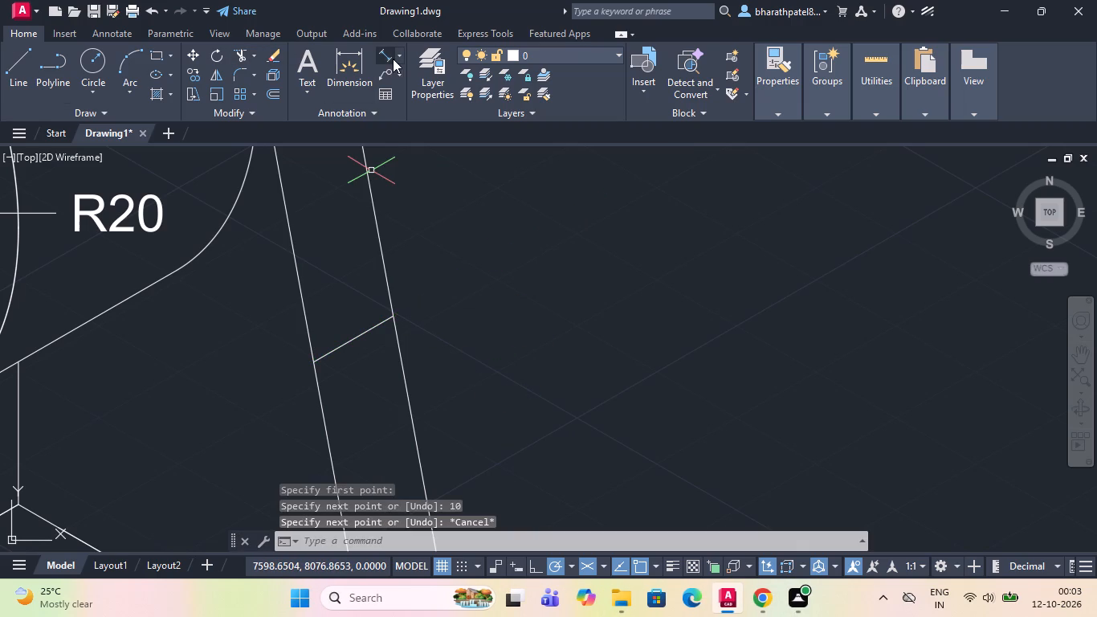
Add an aligned dimension along the short 30° line between the upright's two slanted edges.
{"action": "left_click", "coordinate": [390, 59]}
{"action": "scroll", "coordinate": [322, 359], "scroll_direction": "up", "scroll_amount": 3}
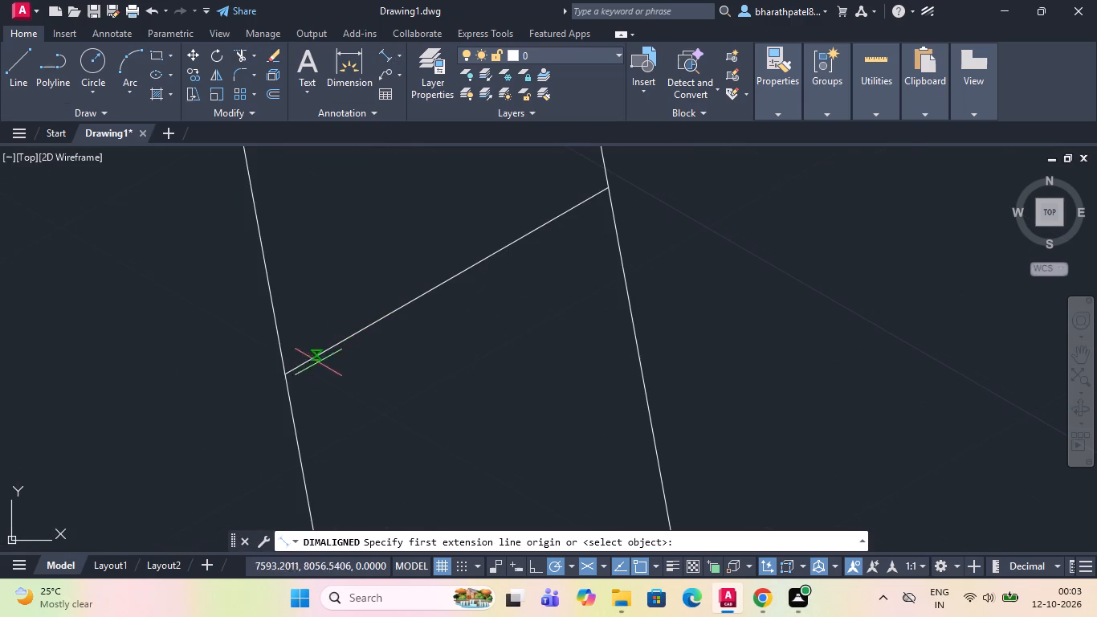
{"action": "left_click", "coordinate": [284, 374]}
{"action": "scroll", "coordinate": [293, 369], "scroll_direction": "down", "scroll_amount": 3}
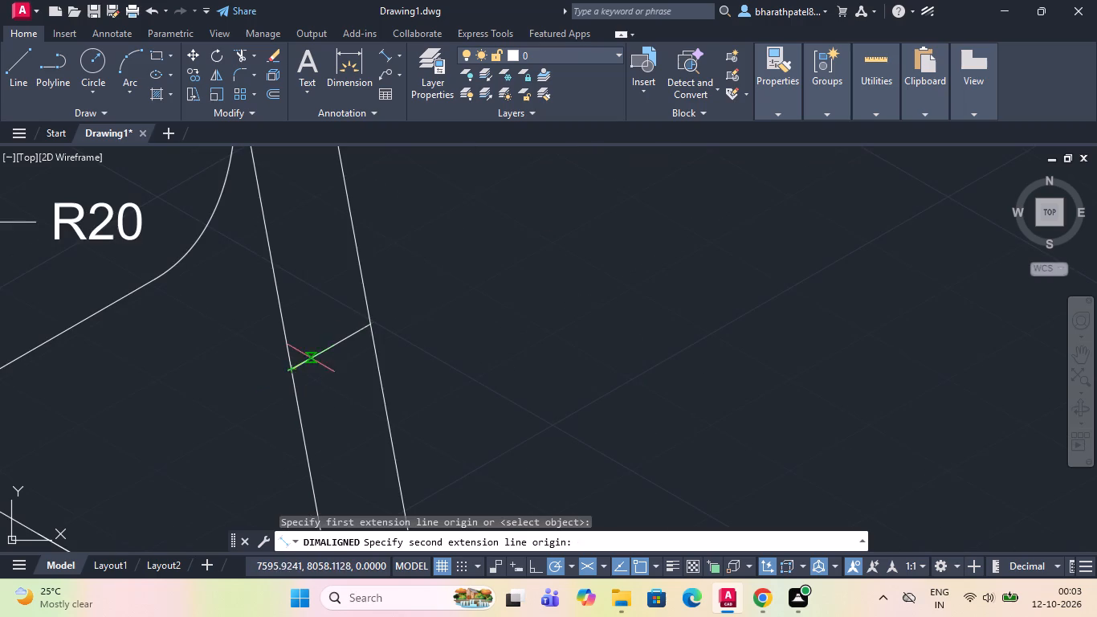
{"action": "scroll", "coordinate": [354, 325], "scroll_direction": "up", "scroll_amount": 4}
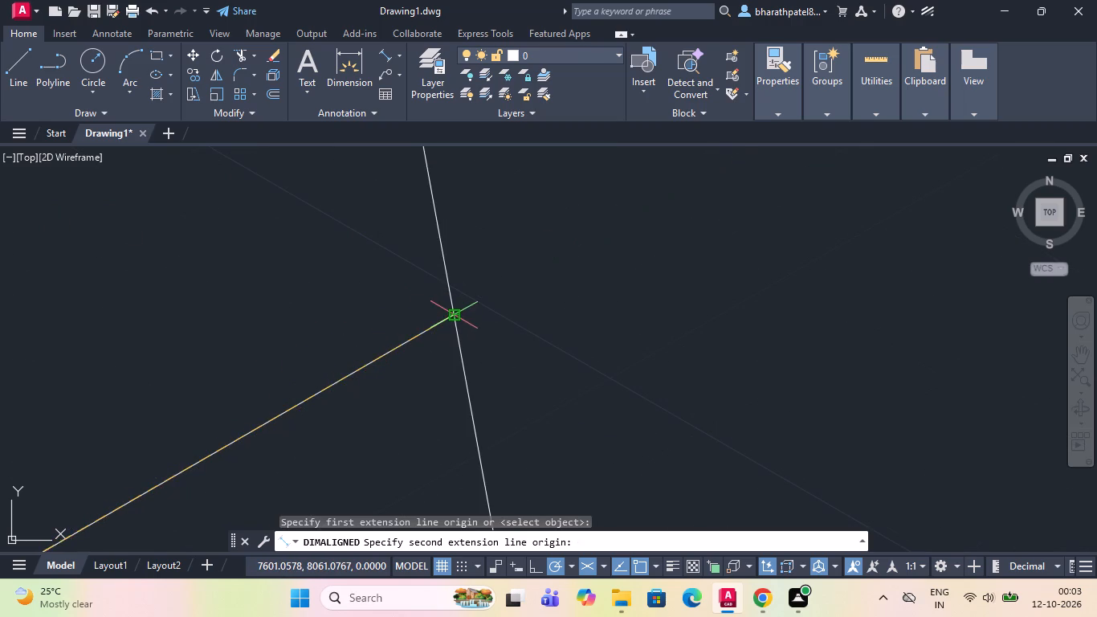
{"action": "left_click", "coordinate": [455, 317]}
{"action": "left_click", "coordinate": [455, 313]}
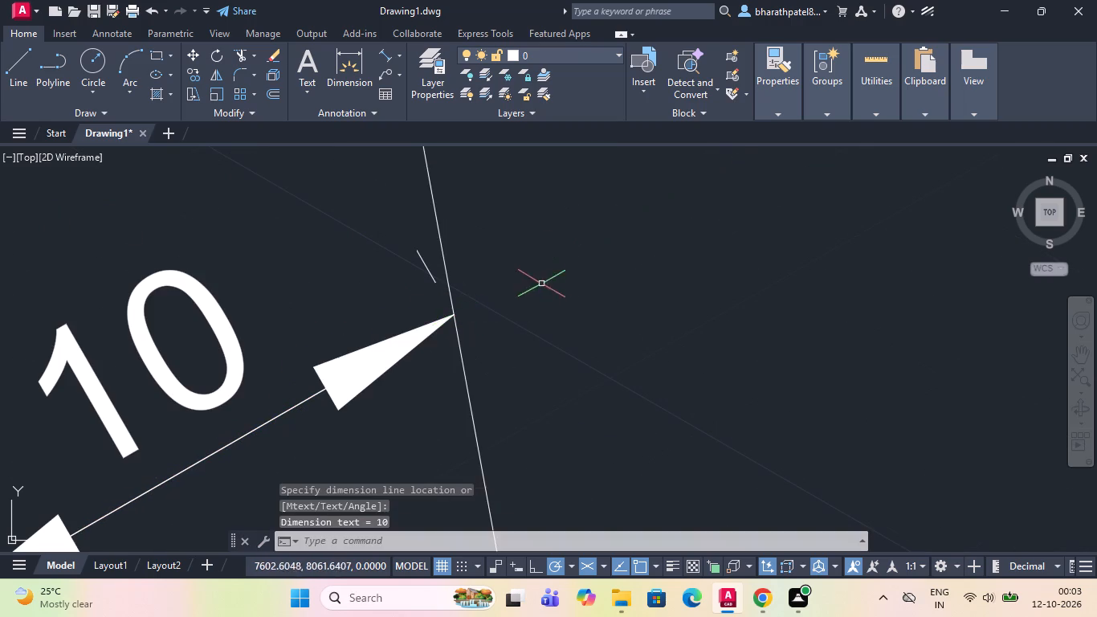
Draw a long 210° construction line from the base's chamfered corner, extending its bottom 50-side edge past the corner.
{"action": "scroll", "coordinate": [546, 280], "scroll_direction": "down", "scroll_amount": 7}
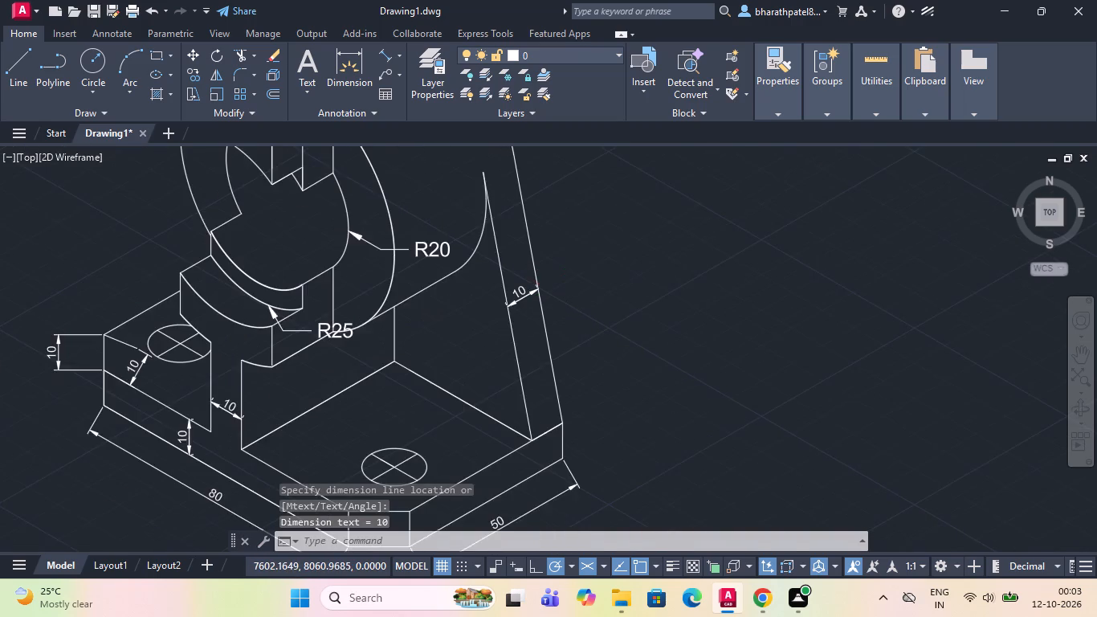
{"action": "scroll", "coordinate": [449, 463], "scroll_direction": "up", "scroll_amount": 2}
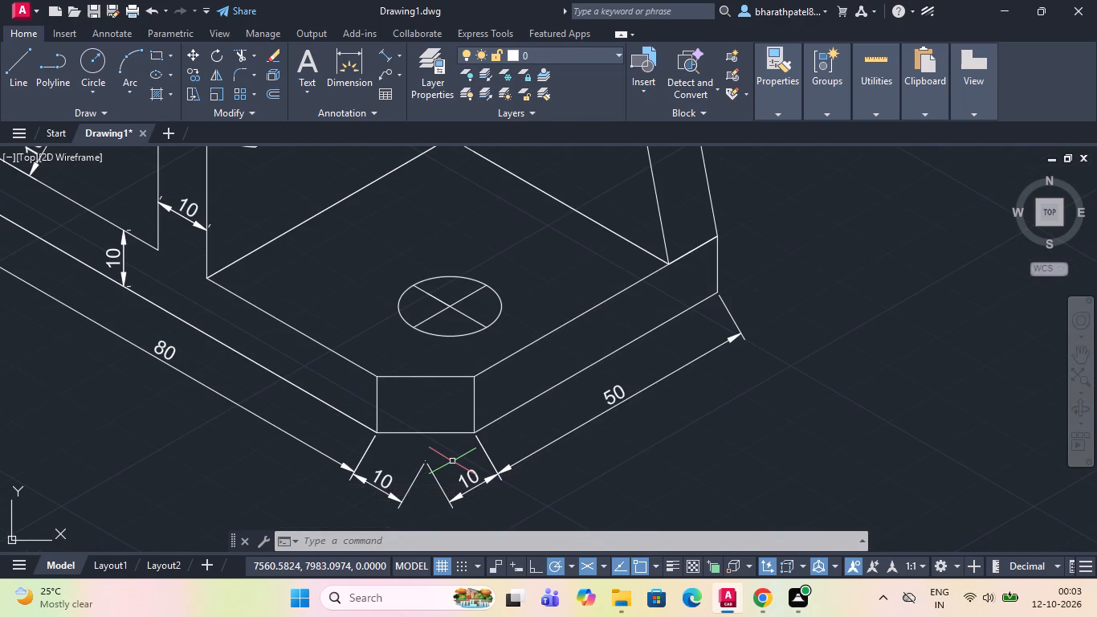
{"action": "scroll", "coordinate": [505, 414], "scroll_direction": "down", "scroll_amount": 1}
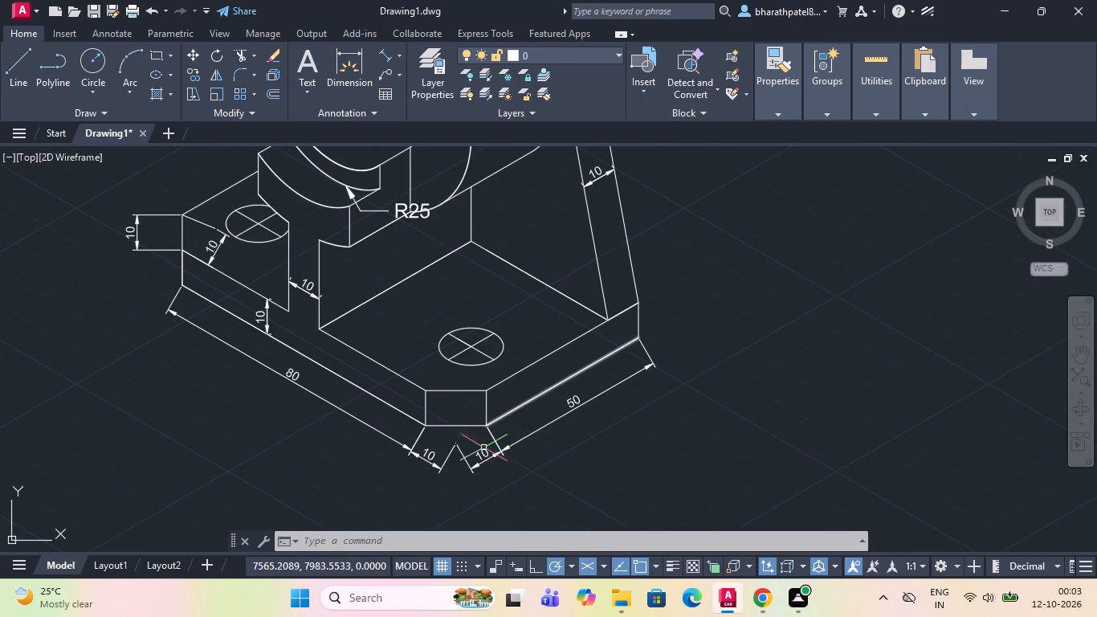
{"action": "left_click", "coordinate": [12, 63]}
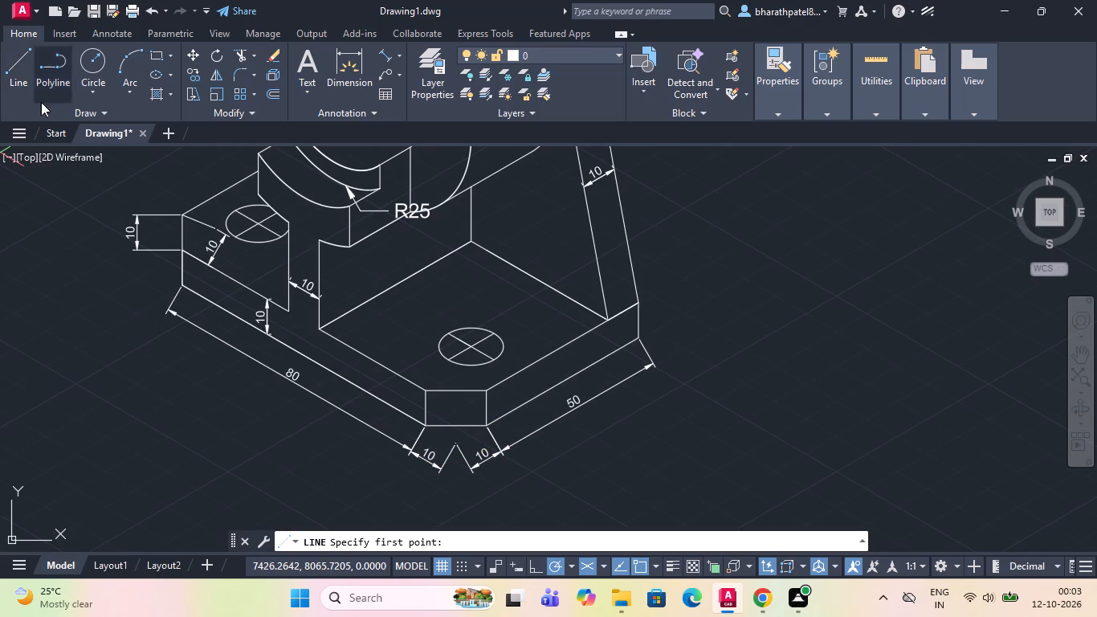
{"action": "scroll", "coordinate": [392, 496], "scroll_direction": "up", "scroll_amount": 3}
{"action": "scroll", "coordinate": [392, 496], "scroll_direction": "down", "scroll_amount": 2}
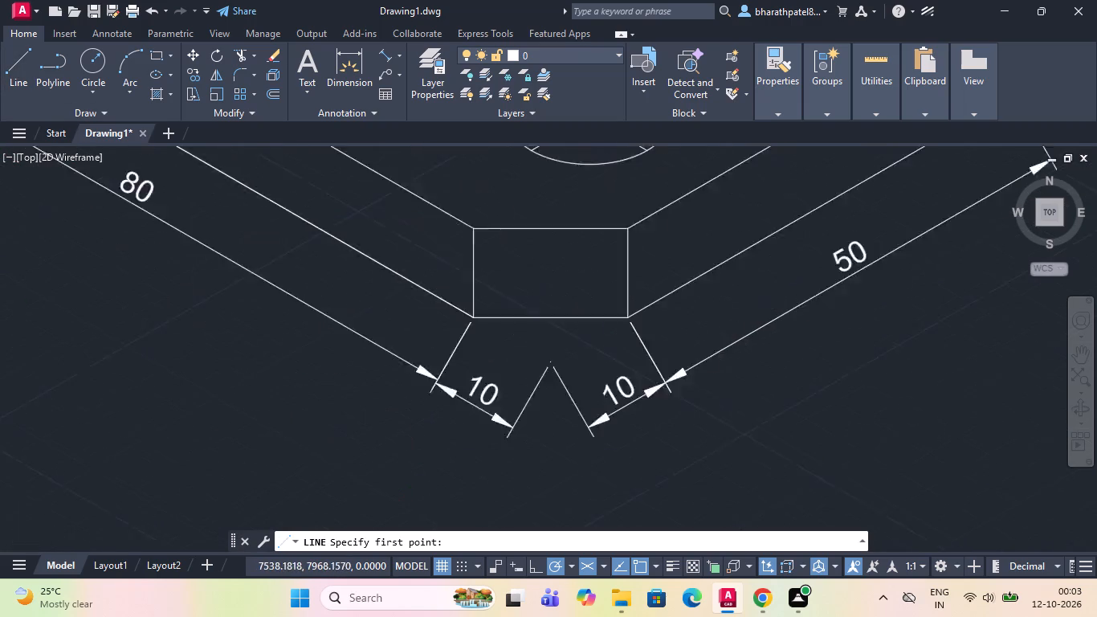
{"action": "scroll", "coordinate": [392, 496], "scroll_direction": "down", "scroll_amount": 1}
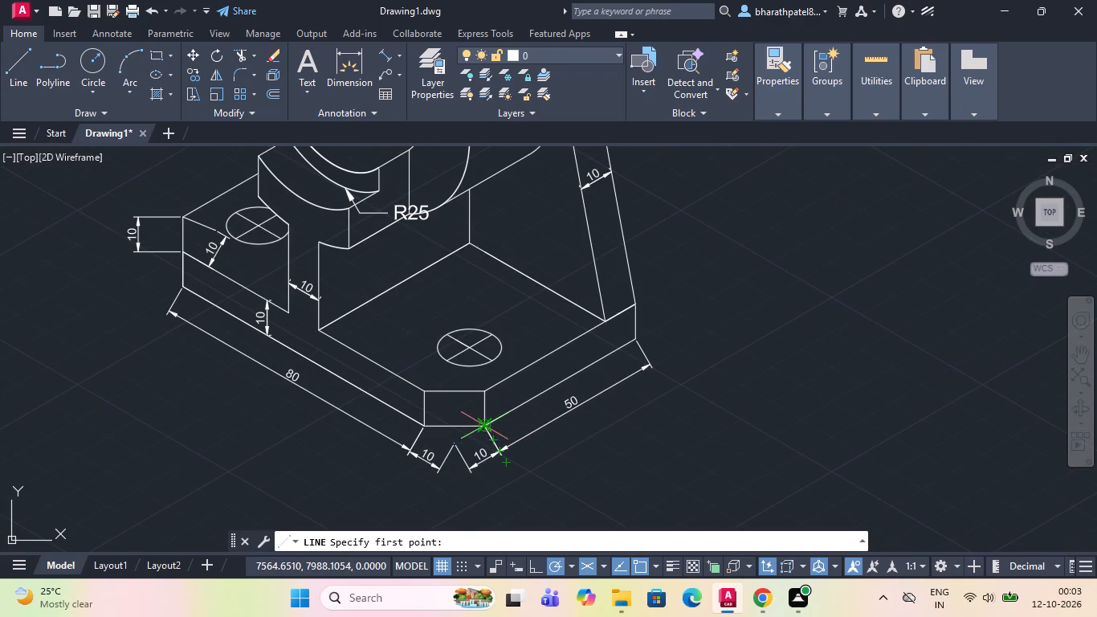
{"action": "scroll", "coordinate": [488, 426], "scroll_direction": "up", "scroll_amount": 3}
{"action": "scroll", "coordinate": [488, 426], "scroll_direction": "down", "scroll_amount": 1}
{"action": "scroll", "coordinate": [488, 426], "scroll_direction": "up", "scroll_amount": 3}
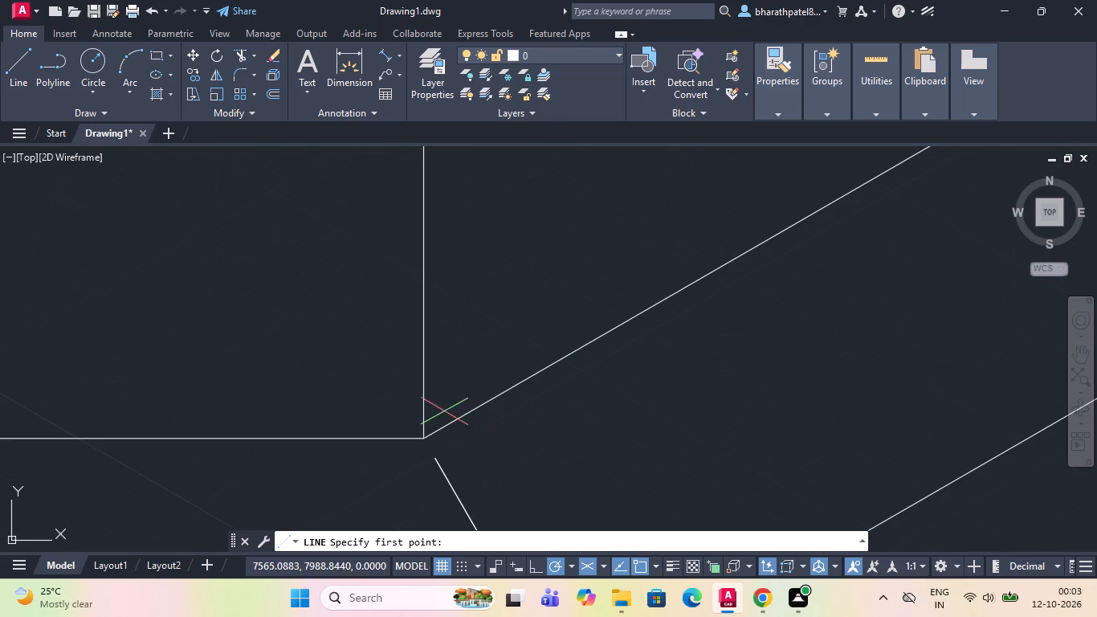
{"action": "left_click", "coordinate": [422, 442]}
{"action": "scroll", "coordinate": [422, 441], "scroll_direction": "down", "scroll_amount": 7}
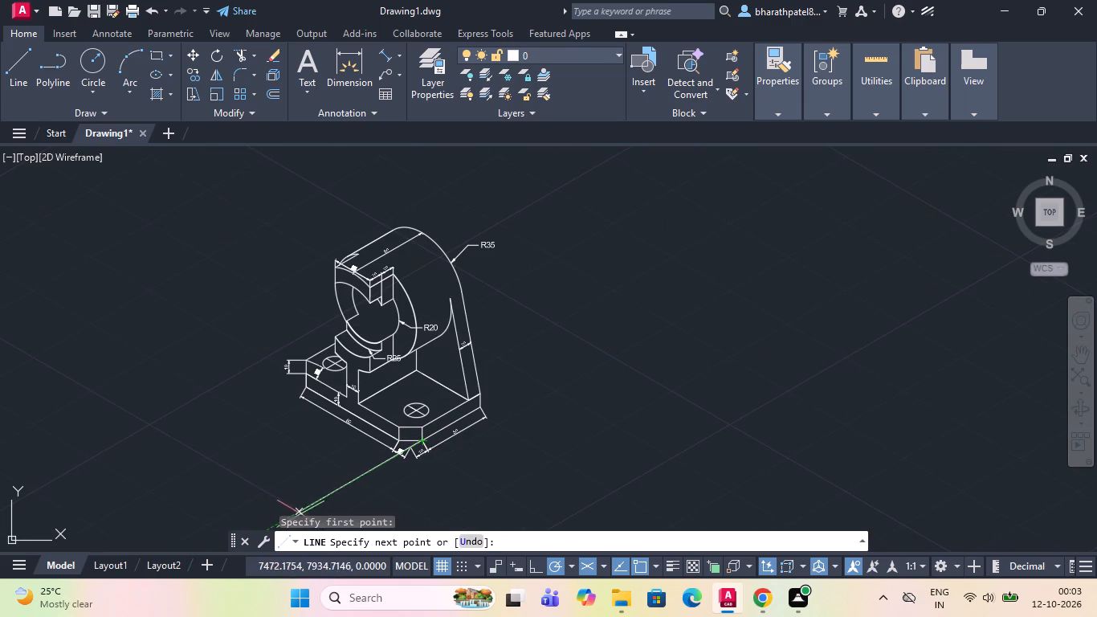
{"action": "left_click", "coordinate": [316, 496]}
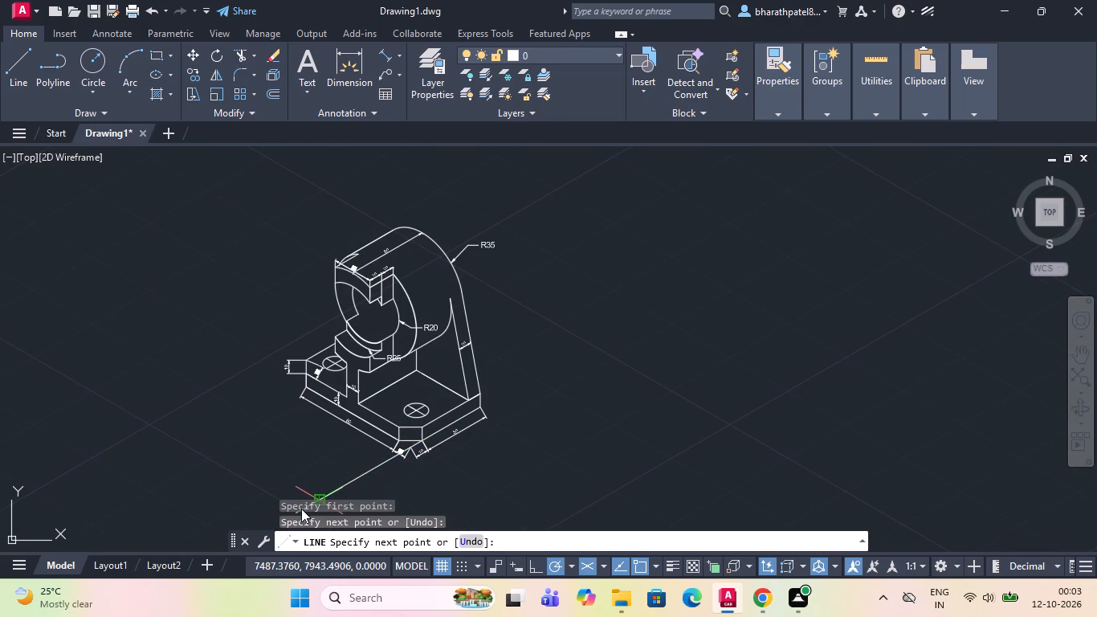
{"action": "key", "text": "Escape"}
Draw a 330° construction line from the chamfer's other bottom corner, extending the 80-side edge across the first line.
{"action": "left_click", "coordinate": [16, 64]}
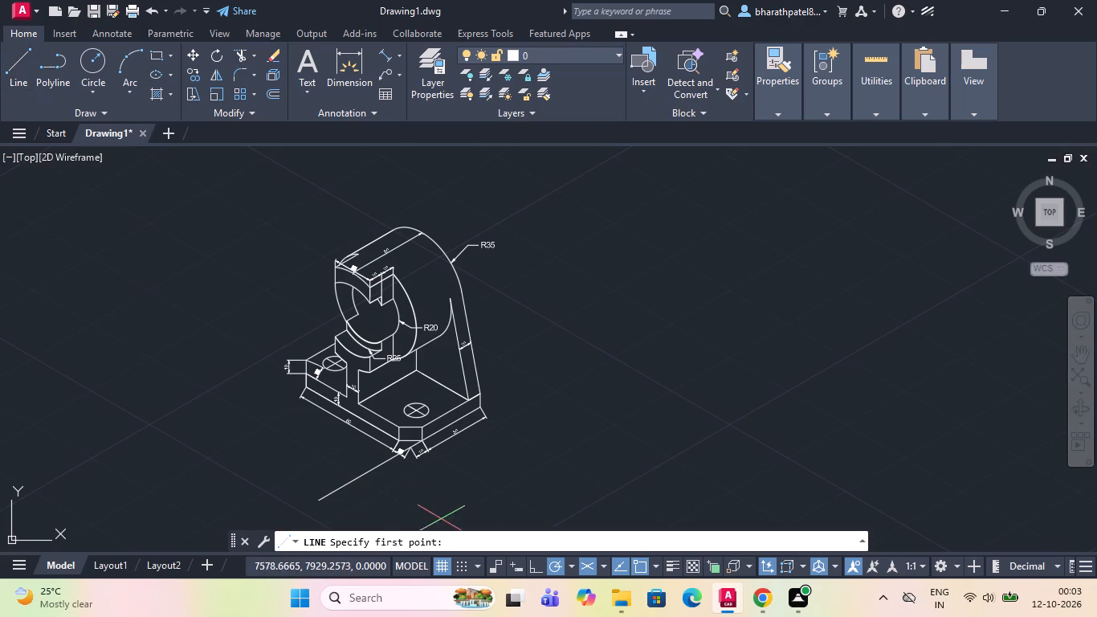
{"action": "scroll", "coordinate": [429, 485], "scroll_direction": "up", "scroll_amount": 4}
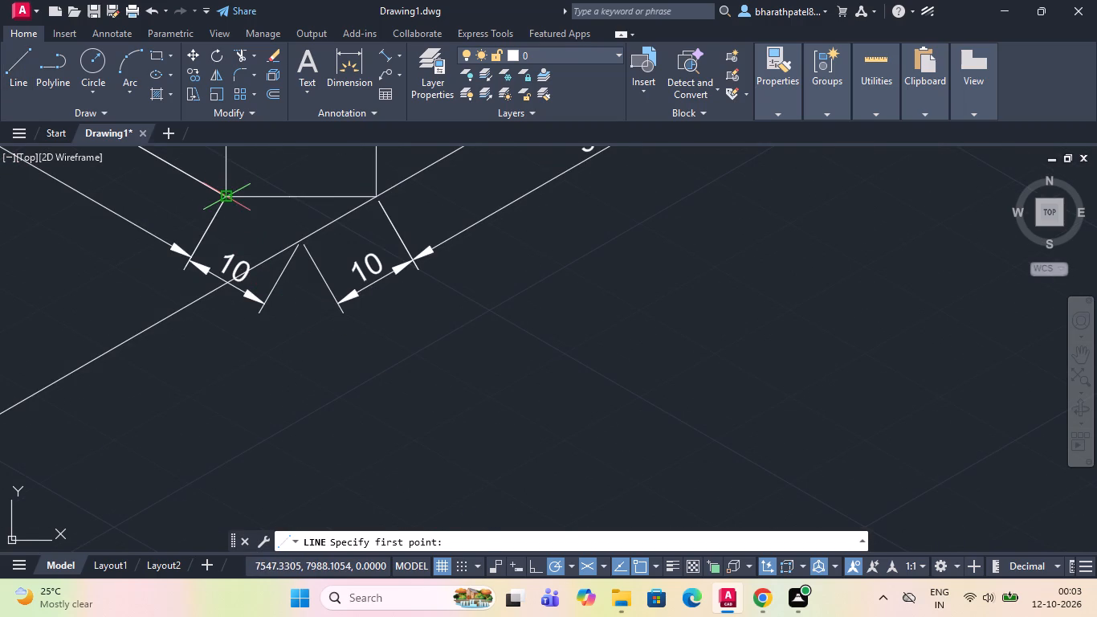
{"action": "left_click_drag", "start_coordinate": [225, 198], "coordinate": [259, 247]}
{"action": "left_click", "coordinate": [575, 395]}
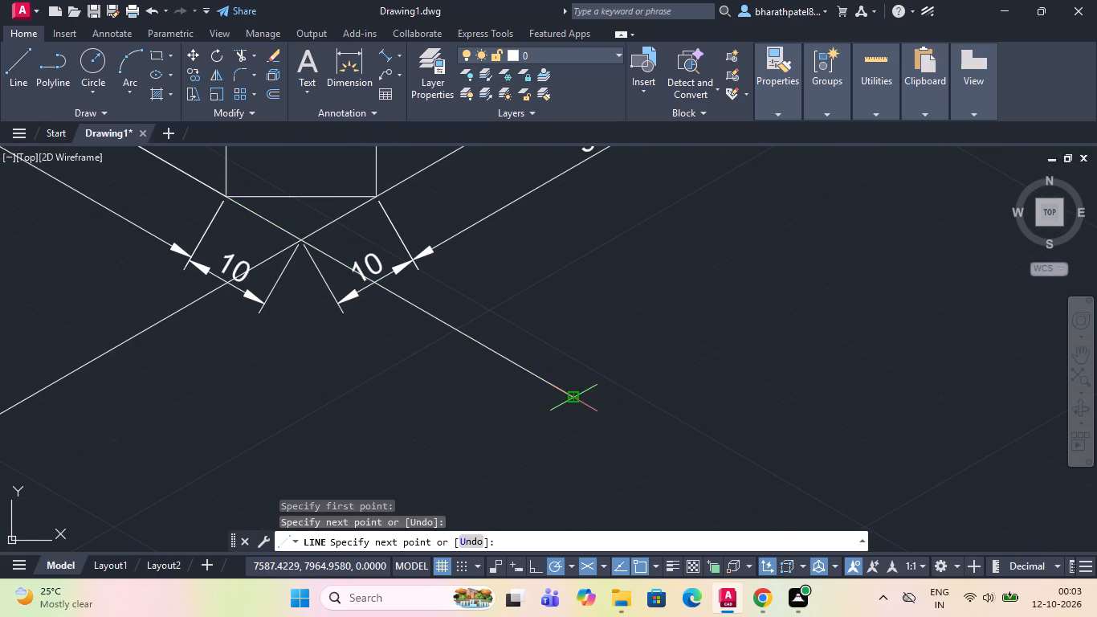
{"action": "key", "text": "Escape"}
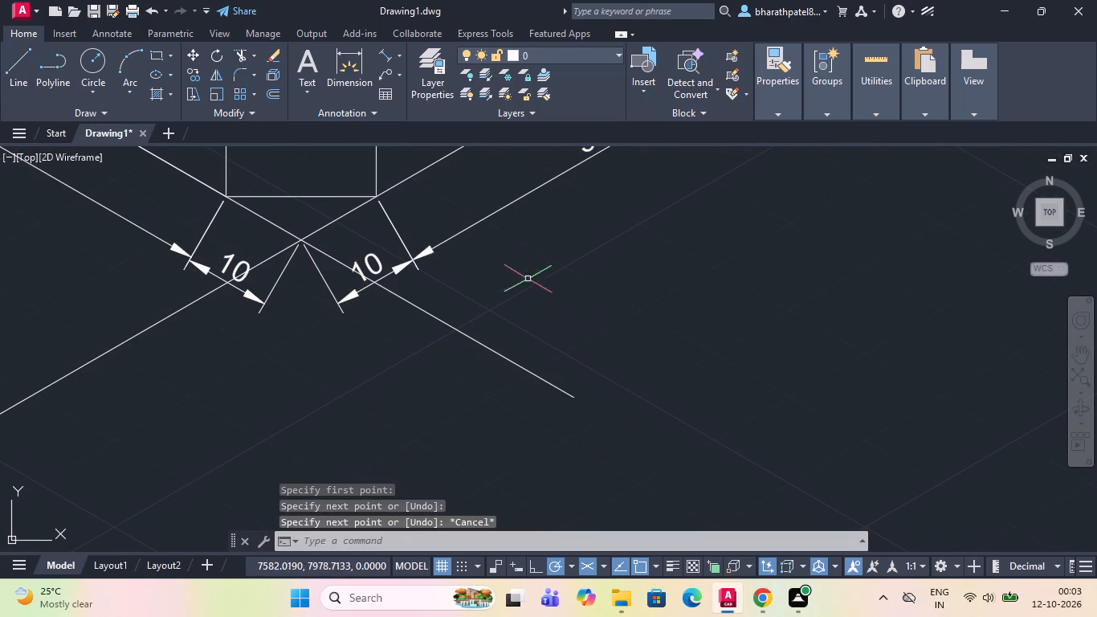
Delete the 80, 50 and two 10 dimensions along the base plate's bottom front edges and chamfered corner.
{"action": "left_click", "coordinate": [466, 231]}
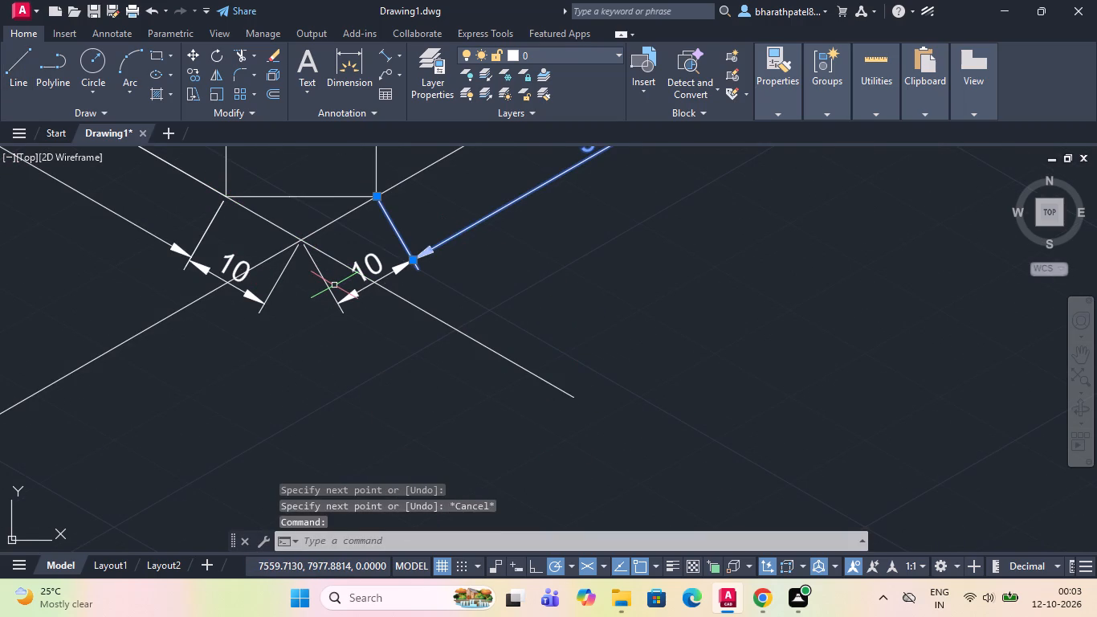
{"action": "left_click", "coordinate": [328, 290]}
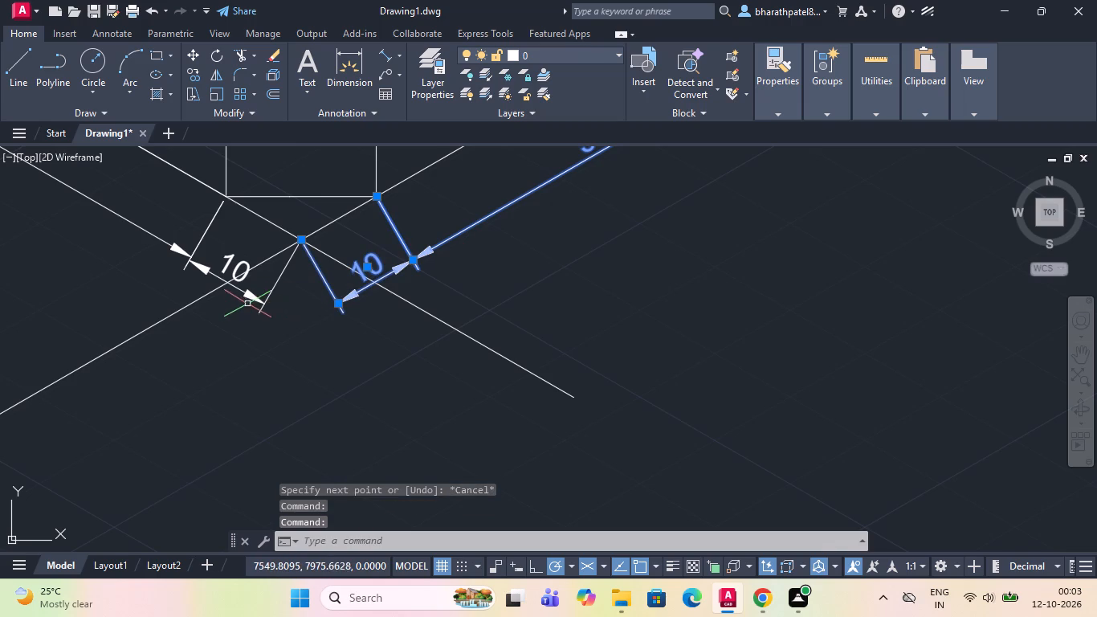
{"action": "left_click", "coordinate": [247, 297]}
{"action": "left_click", "coordinate": [177, 251]}
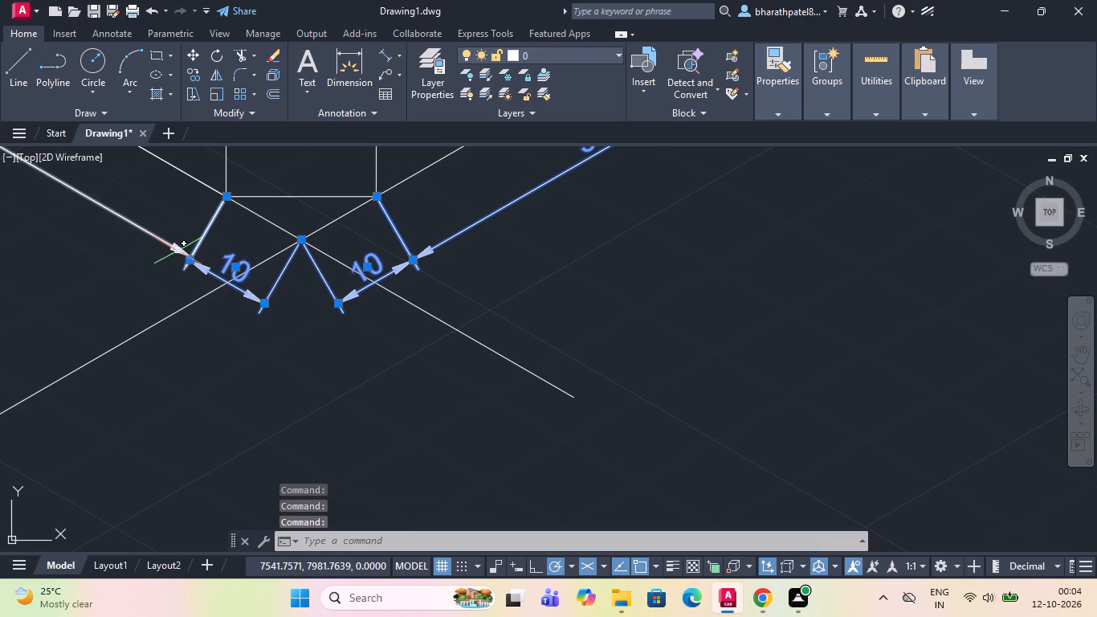
{"action": "scroll", "coordinate": [177, 251], "scroll_direction": "down", "scroll_amount": 5}
{"action": "scroll", "coordinate": [128, 243], "scroll_direction": "up", "scroll_amount": 2}
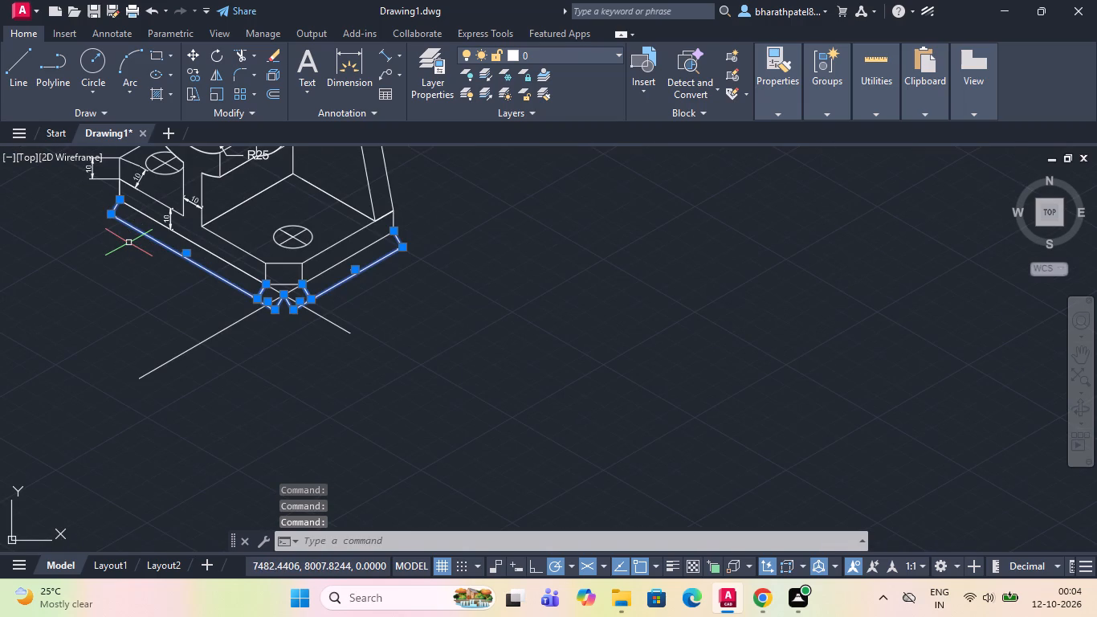
{"action": "key", "text": "Delete"}
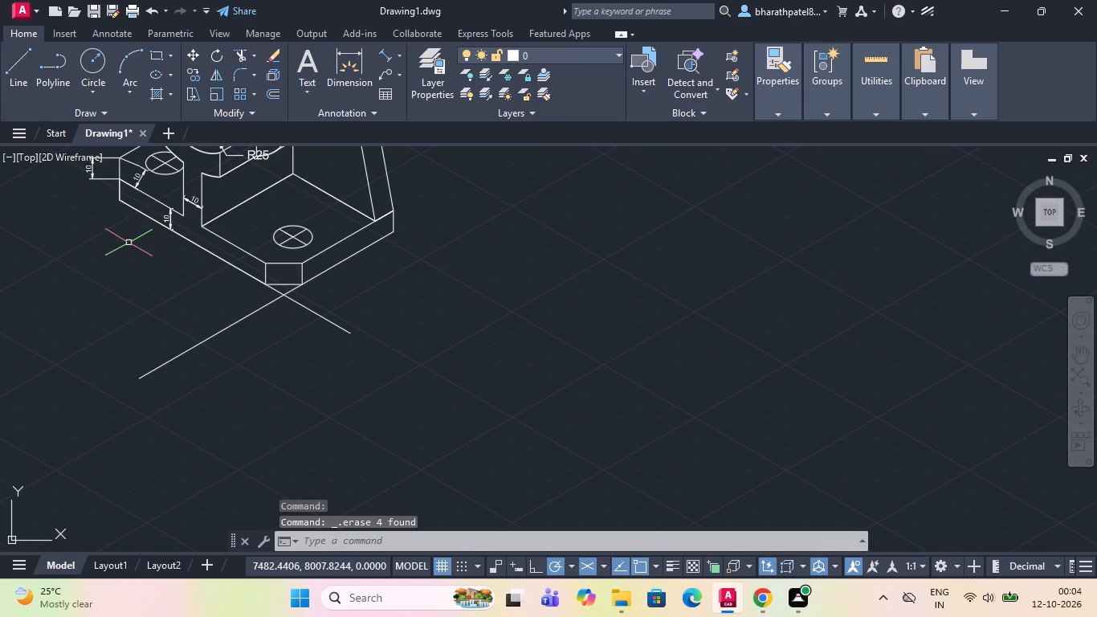
Draw a 210° extension line about 14 units long from the bottom far end of the base's 80-side edge.
{"action": "left_click", "coordinate": [379, 55]}
{"action": "left_click", "coordinate": [379, 55]}
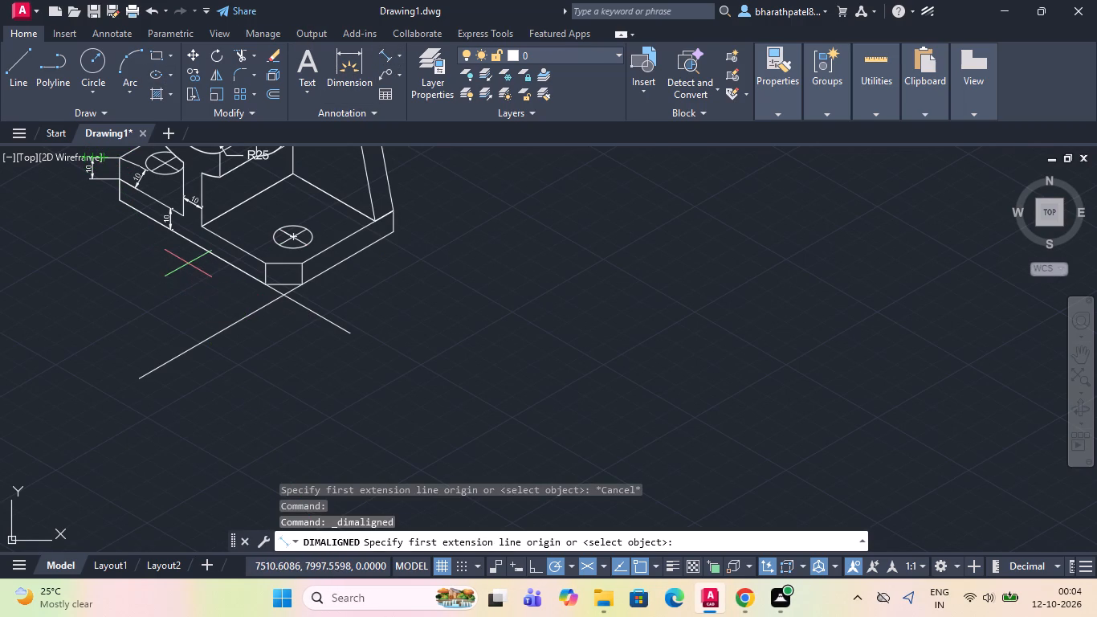
{"action": "left_click_drag", "start_coordinate": [7, 56], "coordinate": [12, 67]}
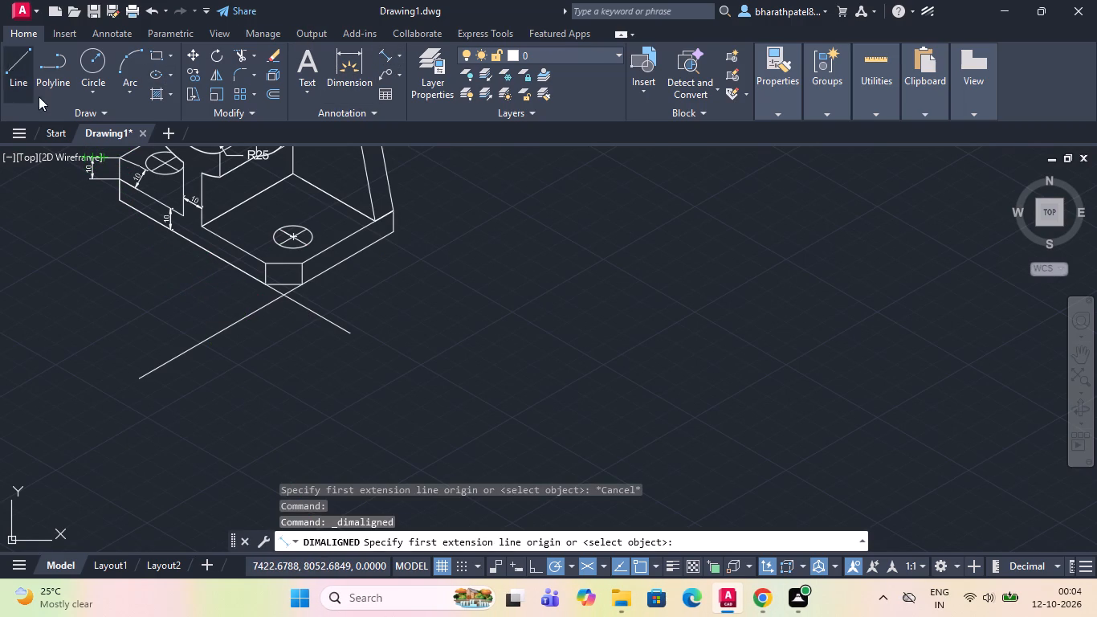
{"action": "scroll", "coordinate": [121, 221], "scroll_direction": "up", "scroll_amount": 2}
{"action": "scroll", "coordinate": [138, 253], "scroll_direction": "down", "scroll_amount": 2}
{"action": "scroll", "coordinate": [118, 212], "scroll_direction": "up", "scroll_amount": 3}
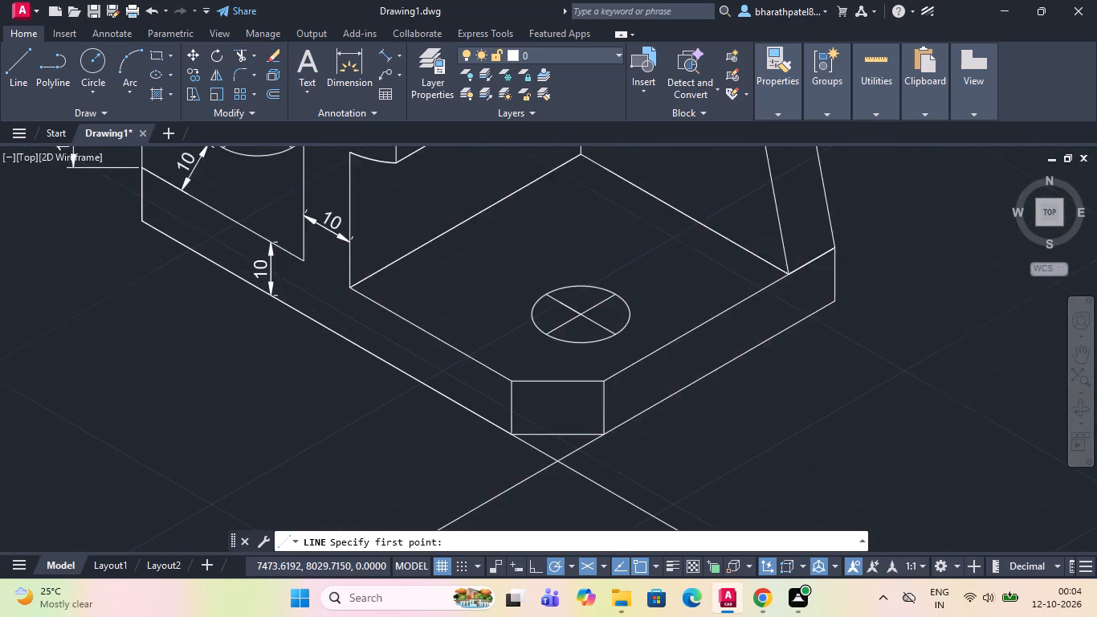
{"action": "left_click", "coordinate": [153, 227]}
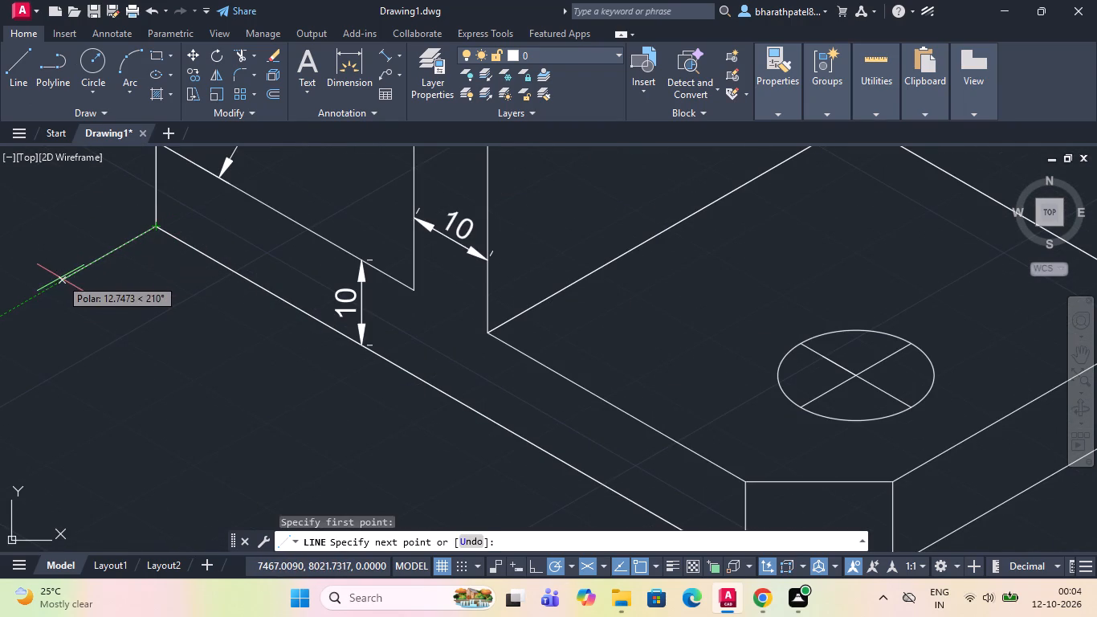
{"action": "left_click", "coordinate": [51, 284]}
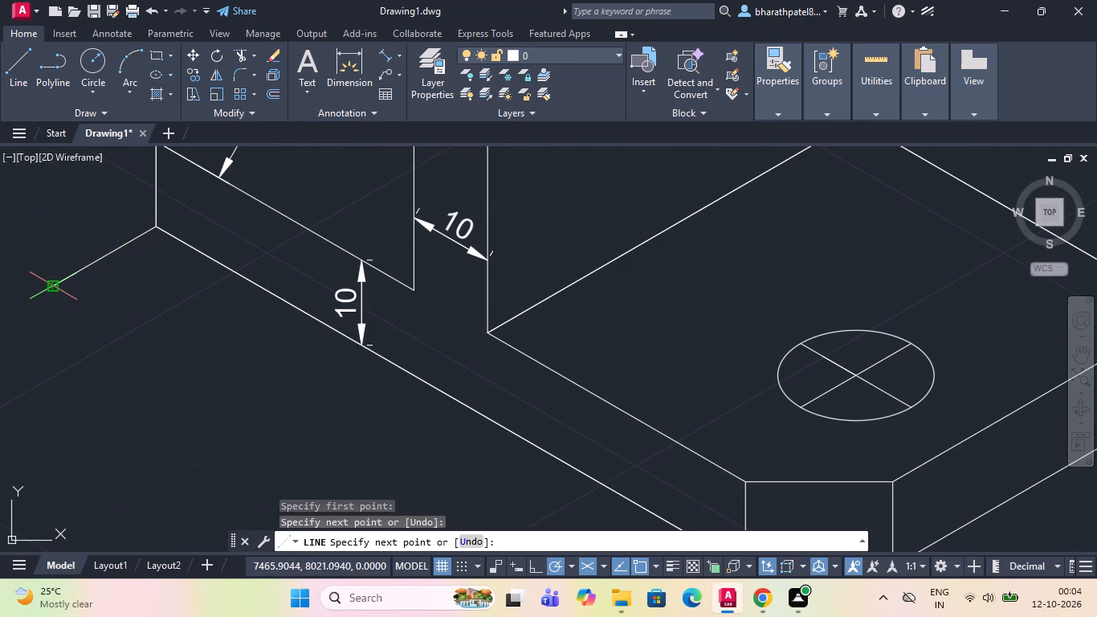
{"action": "key", "text": "Escape"}
Draw a 330° line from the short extension line's end, parallel to the base's 80-side edge and past the 210° construction line.
{"action": "scroll", "coordinate": [51, 284], "scroll_direction": "down", "scroll_amount": 4}
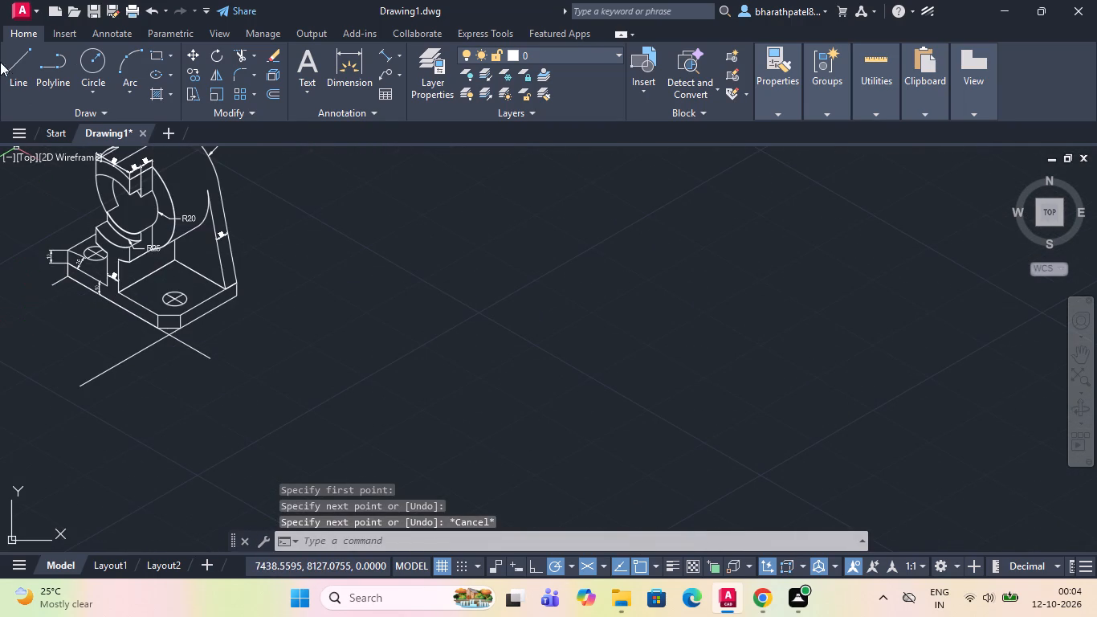
{"action": "left_click", "coordinate": [10, 64]}
{"action": "scroll", "coordinate": [105, 335], "scroll_direction": "down", "scroll_amount": 1}
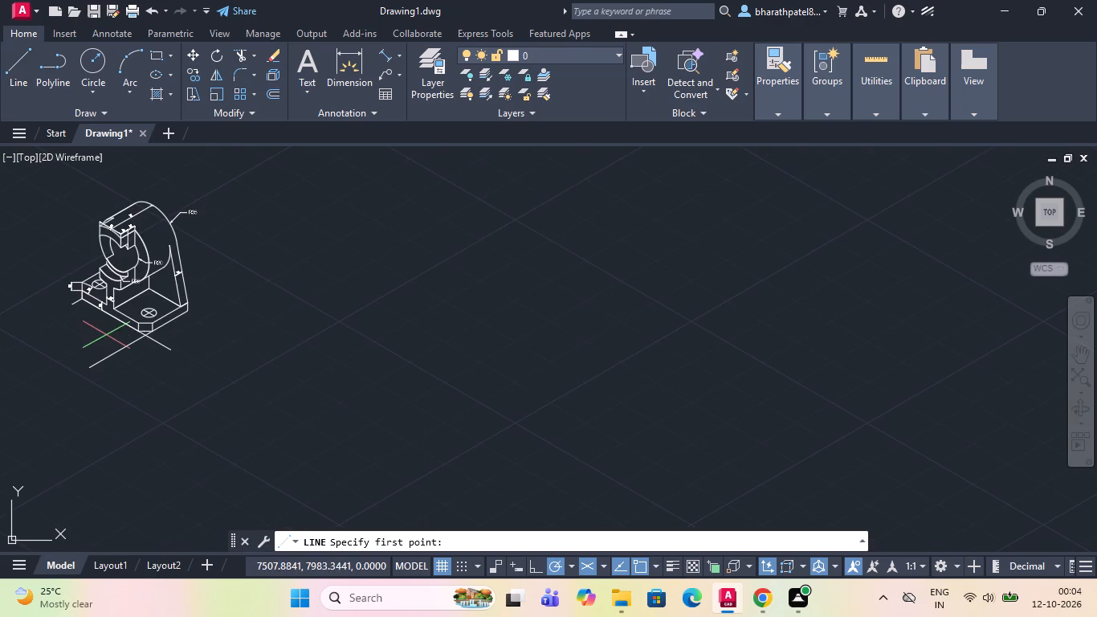
{"action": "scroll", "coordinate": [59, 296], "scroll_direction": "up", "scroll_amount": 3}
{"action": "left_click", "coordinate": [114, 329]}
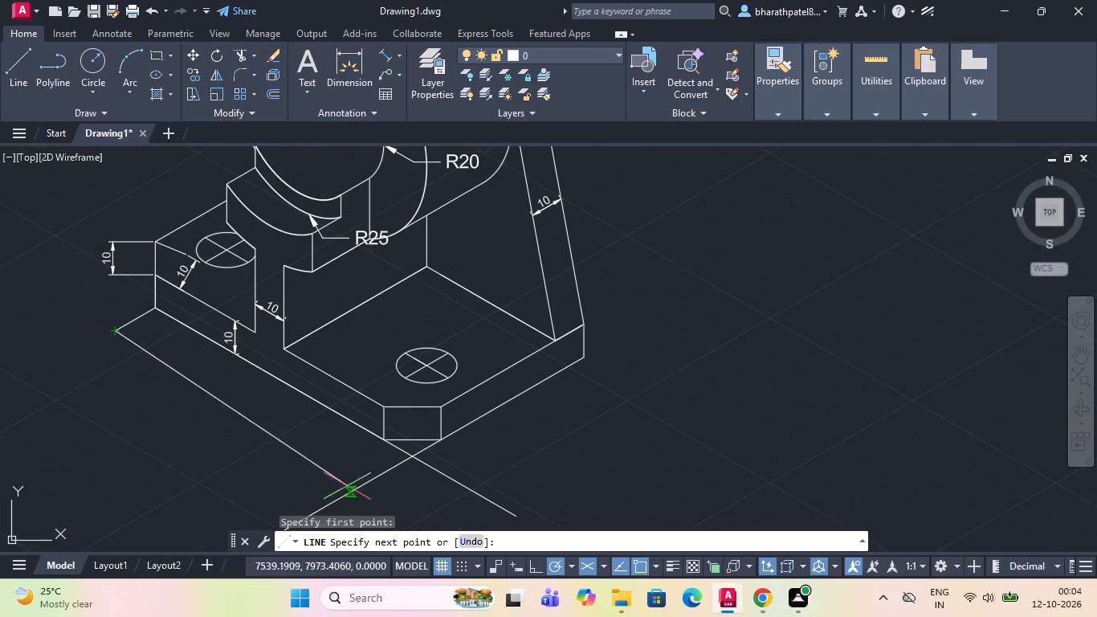
{"action": "left_click", "coordinate": [433, 522]}
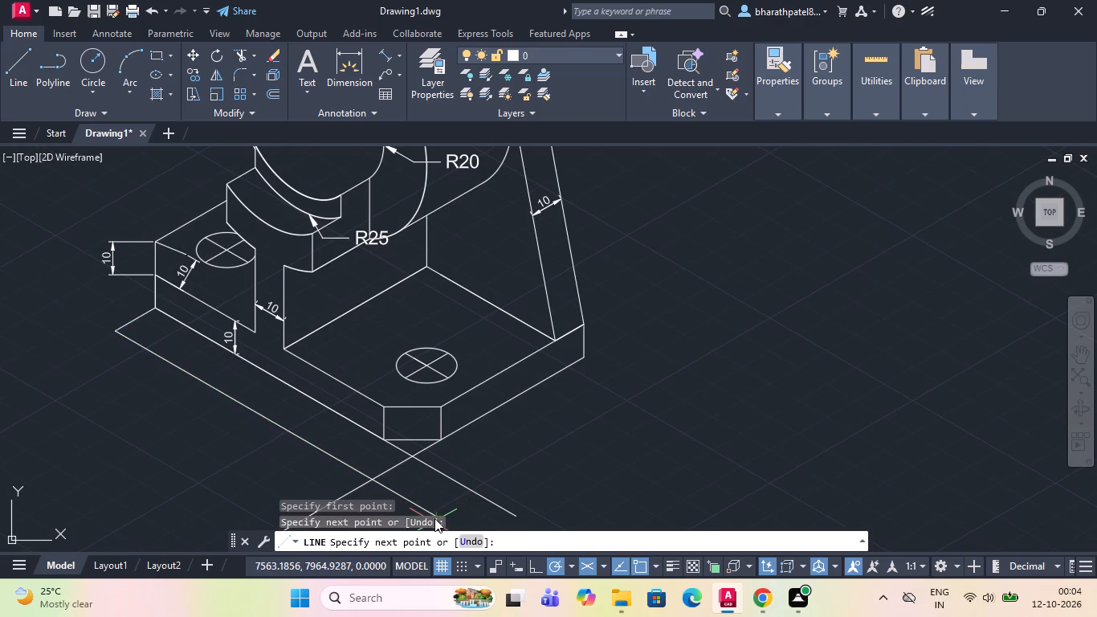
{"action": "key", "text": "Escape"}
Draw a 330° extension line about 49 units long from the base's bottom corner below the slanted upright edge.
{"action": "scroll", "coordinate": [429, 504], "scroll_direction": "down", "scroll_amount": 2}
{"action": "scroll", "coordinate": [399, 407], "scroll_direction": "down", "scroll_amount": 2}
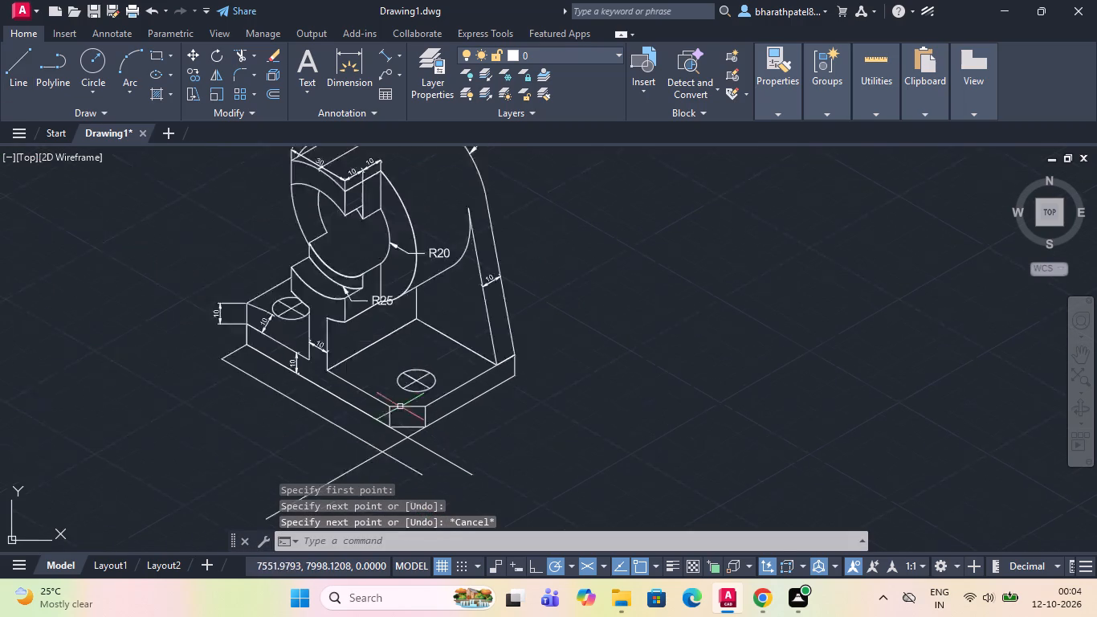
{"action": "left_click", "coordinate": [20, 55]}
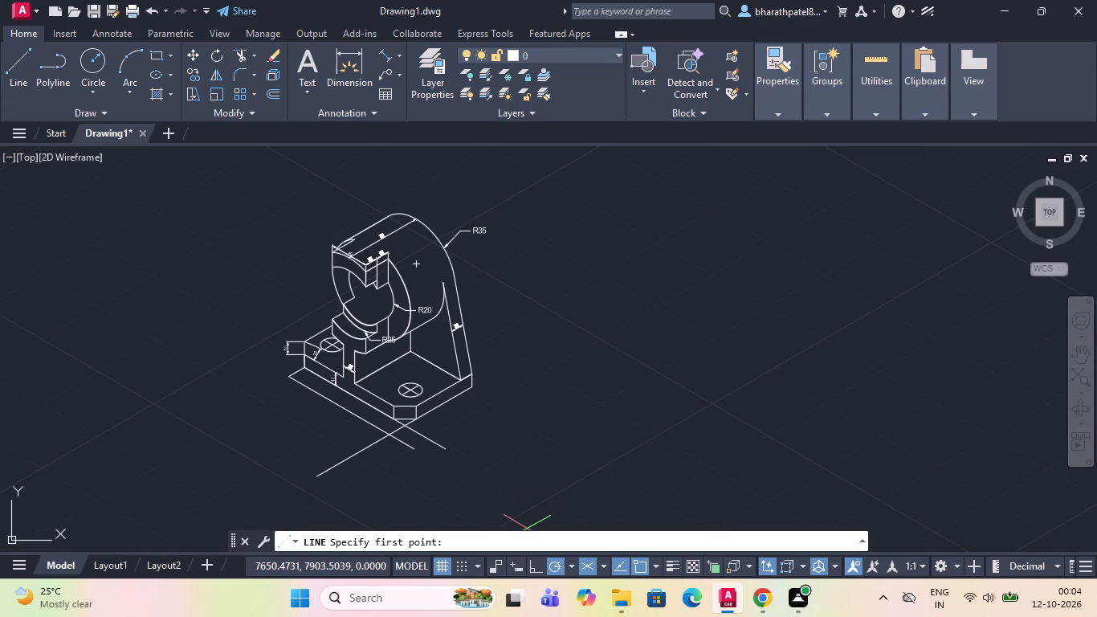
{"action": "scroll", "coordinate": [526, 540], "scroll_direction": "up", "scroll_amount": 2}
{"action": "scroll", "coordinate": [502, 426], "scroll_direction": "up", "scroll_amount": 2}
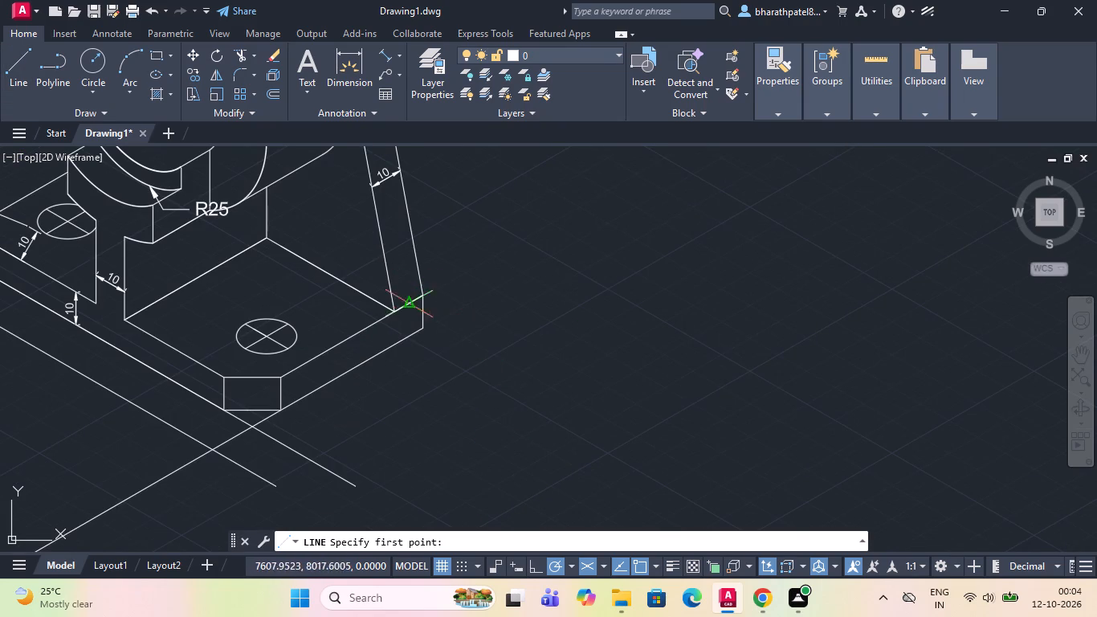
{"action": "left_click", "coordinate": [426, 325]}
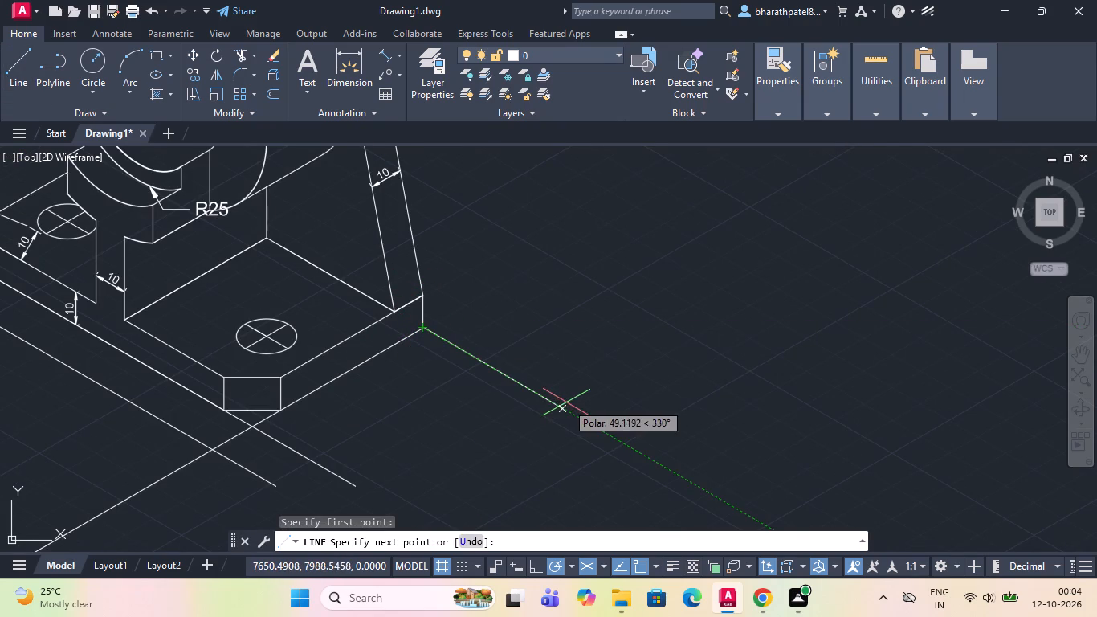
{"action": "left_click", "coordinate": [566, 402]}
{"action": "key", "text": "Escape"}
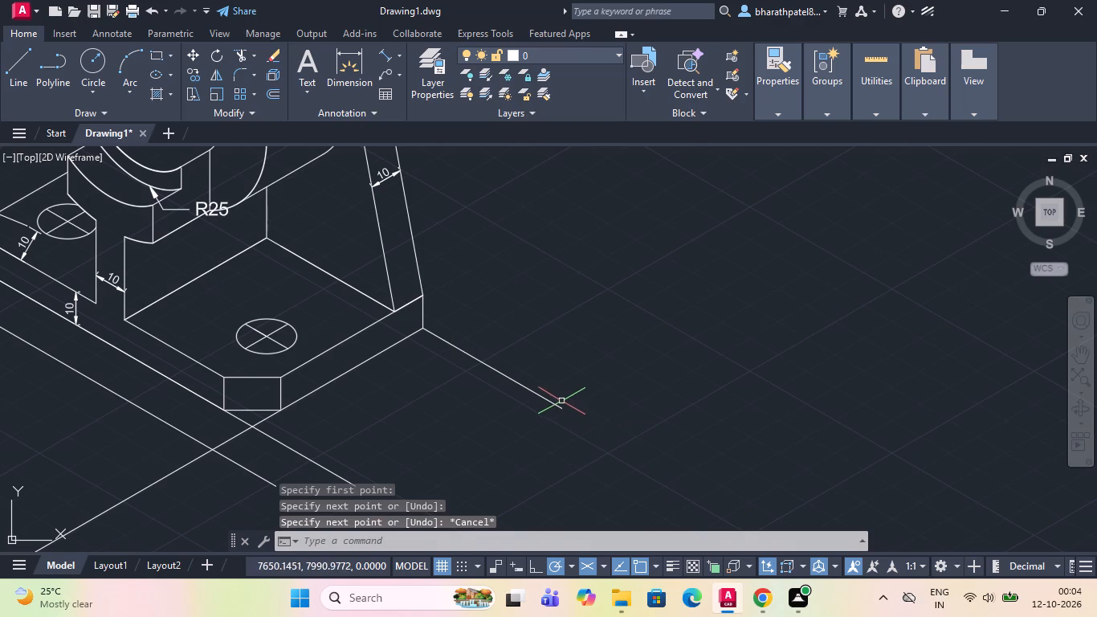
Draw a 210° construction line about 99 units long from the base corner's 330° extension line, parallel to the adjacent bottom edge.
{"action": "left_click_drag", "start_coordinate": [10, 61], "coordinate": [162, 180]}
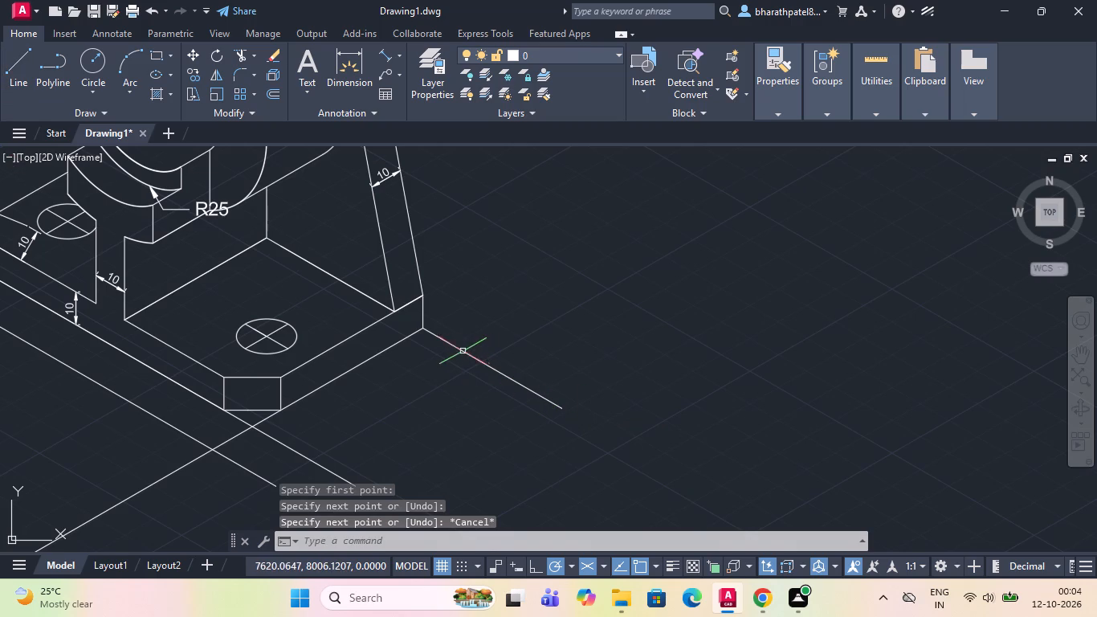
{"action": "left_click", "coordinate": [16, 63]}
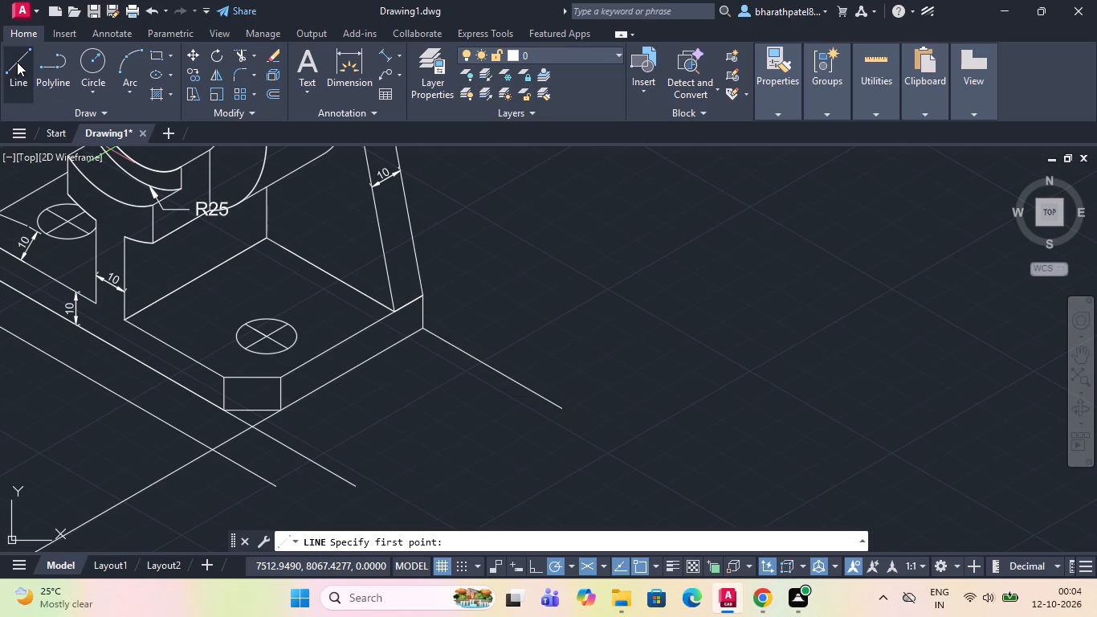
{"action": "left_click", "coordinate": [462, 348]}
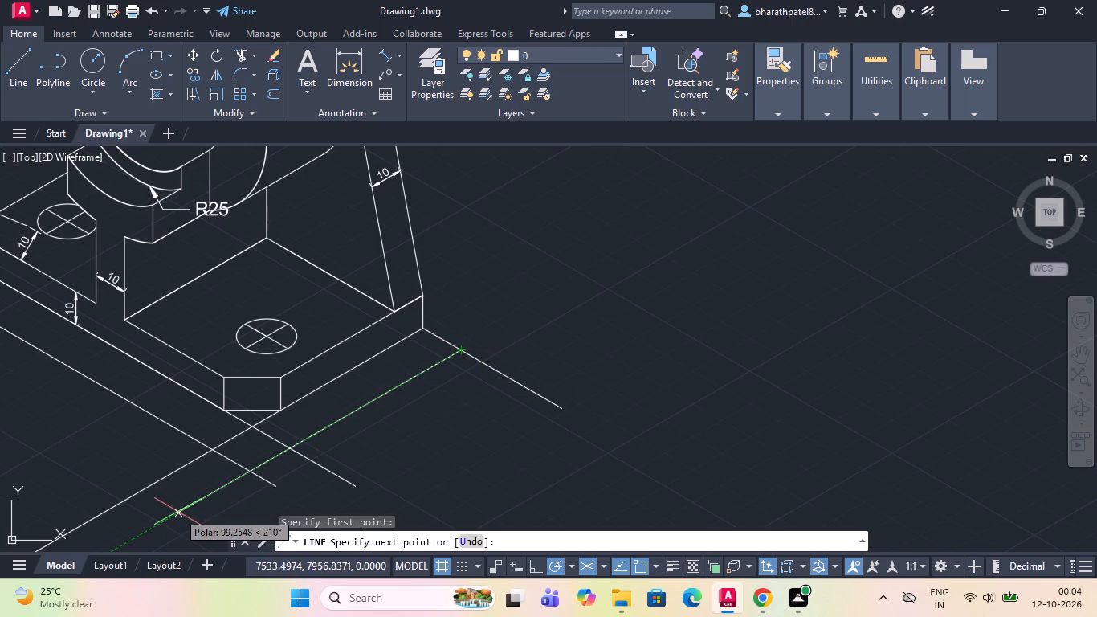
{"action": "left_click", "coordinate": [177, 512]}
{"action": "key", "text": "Escape"}
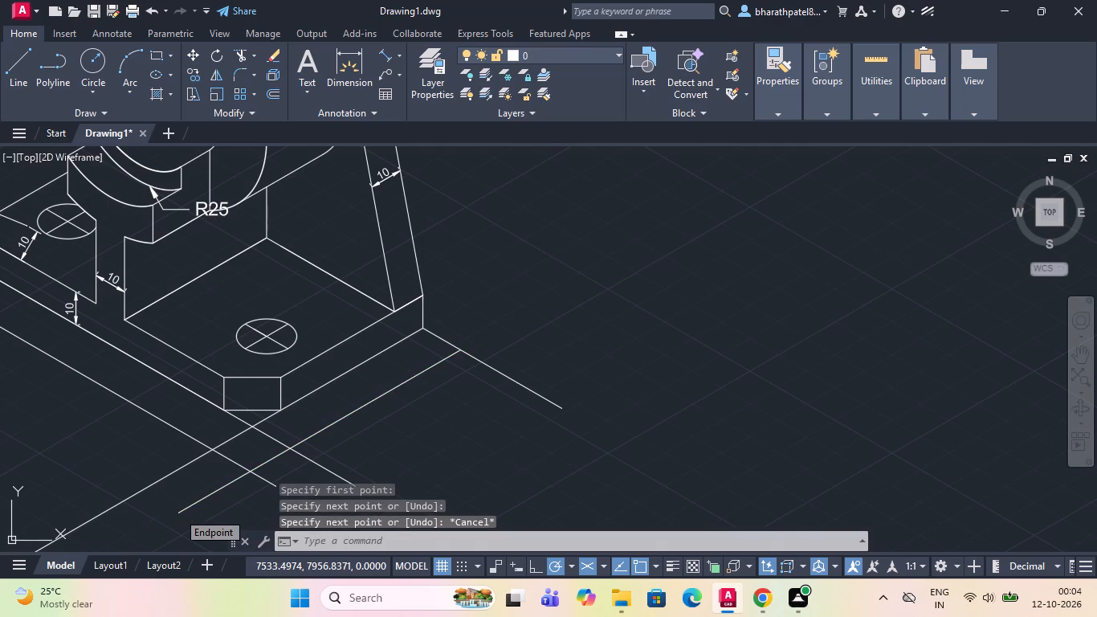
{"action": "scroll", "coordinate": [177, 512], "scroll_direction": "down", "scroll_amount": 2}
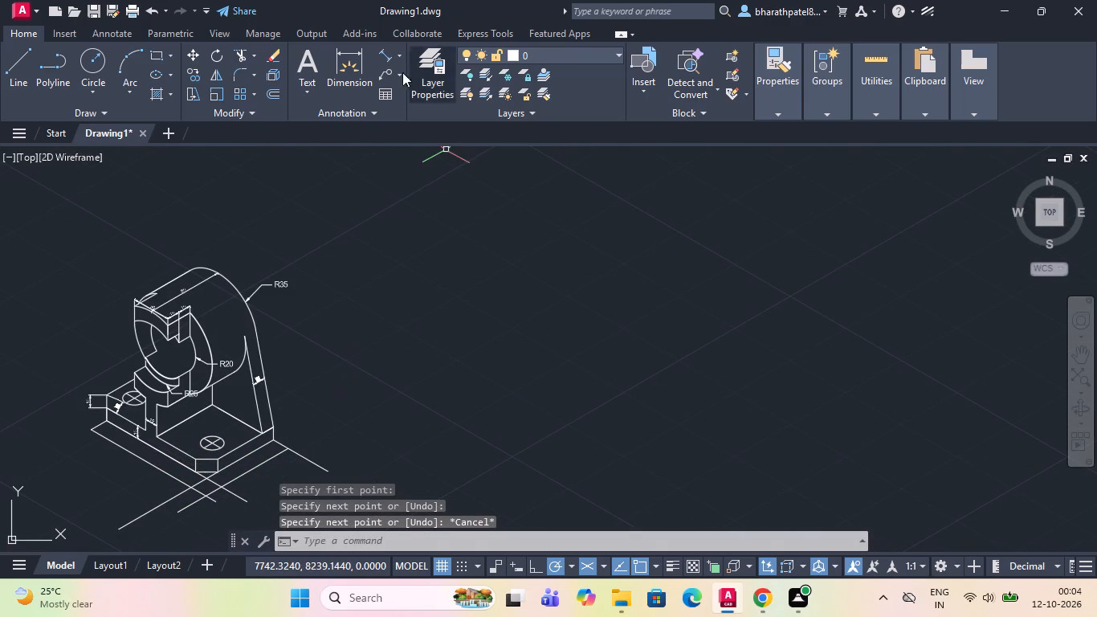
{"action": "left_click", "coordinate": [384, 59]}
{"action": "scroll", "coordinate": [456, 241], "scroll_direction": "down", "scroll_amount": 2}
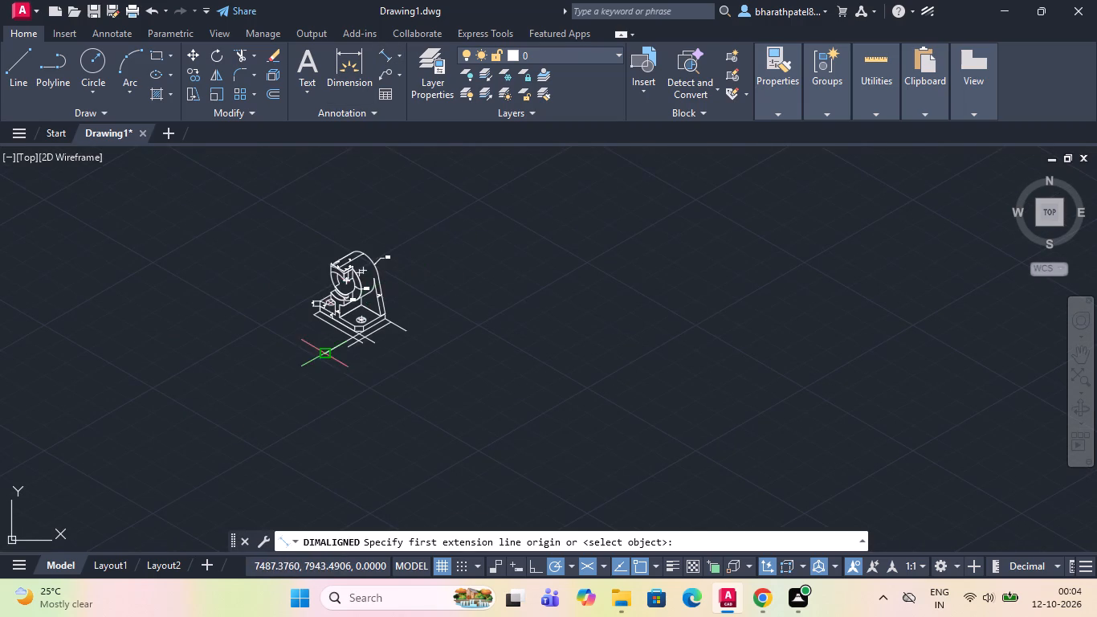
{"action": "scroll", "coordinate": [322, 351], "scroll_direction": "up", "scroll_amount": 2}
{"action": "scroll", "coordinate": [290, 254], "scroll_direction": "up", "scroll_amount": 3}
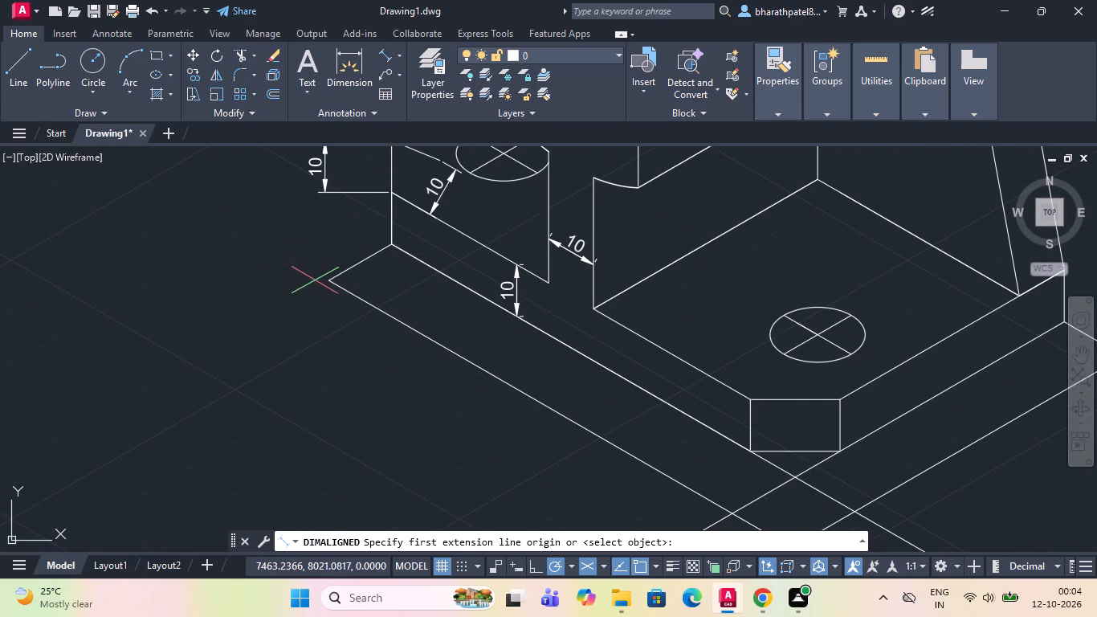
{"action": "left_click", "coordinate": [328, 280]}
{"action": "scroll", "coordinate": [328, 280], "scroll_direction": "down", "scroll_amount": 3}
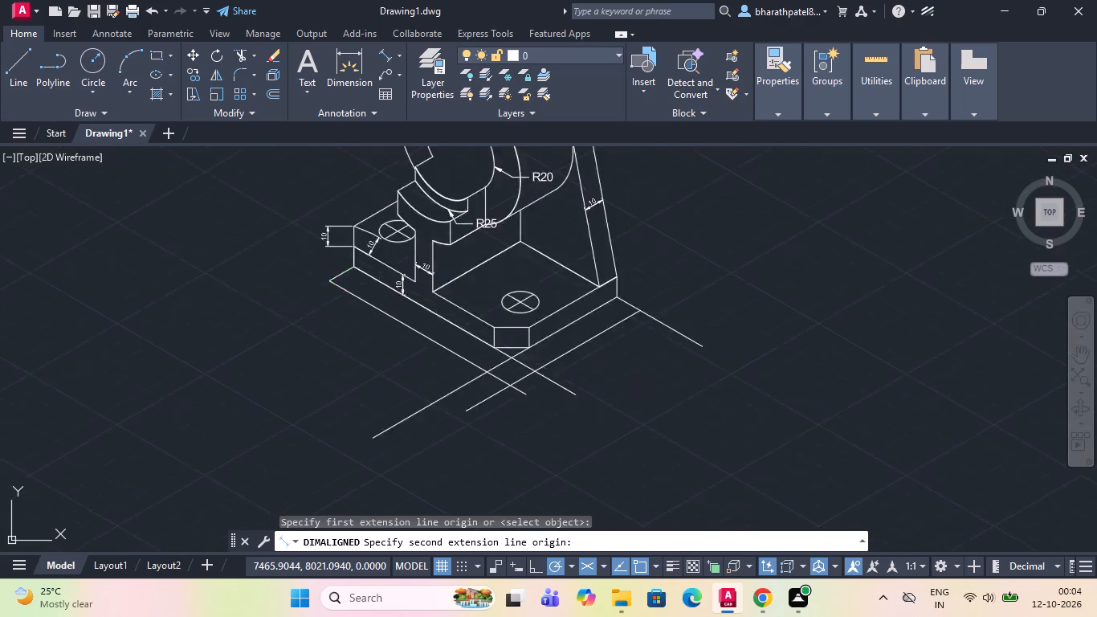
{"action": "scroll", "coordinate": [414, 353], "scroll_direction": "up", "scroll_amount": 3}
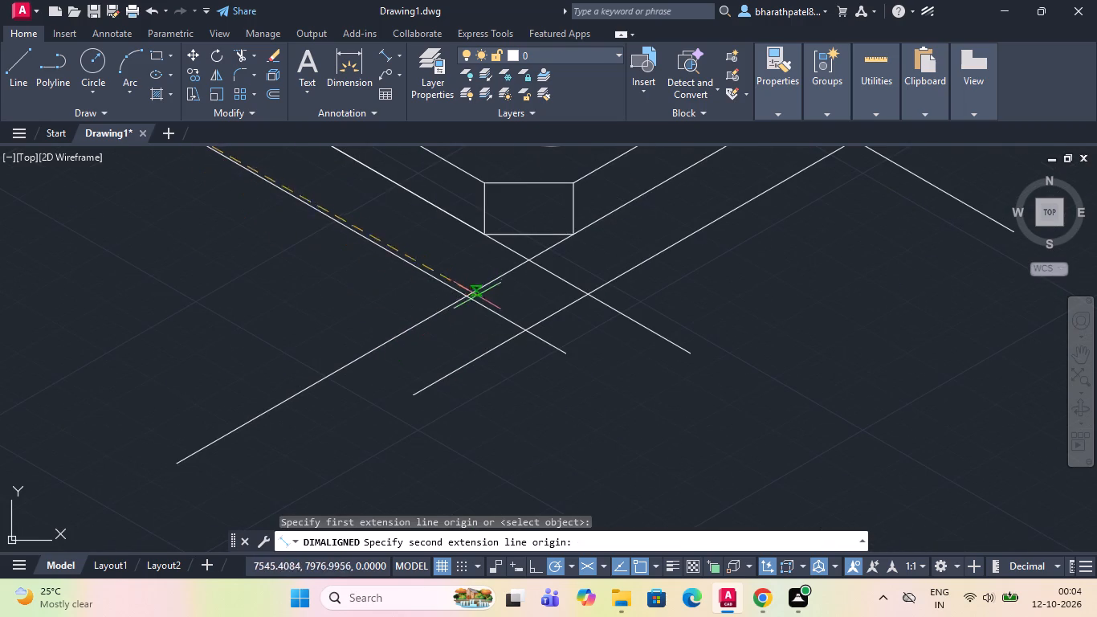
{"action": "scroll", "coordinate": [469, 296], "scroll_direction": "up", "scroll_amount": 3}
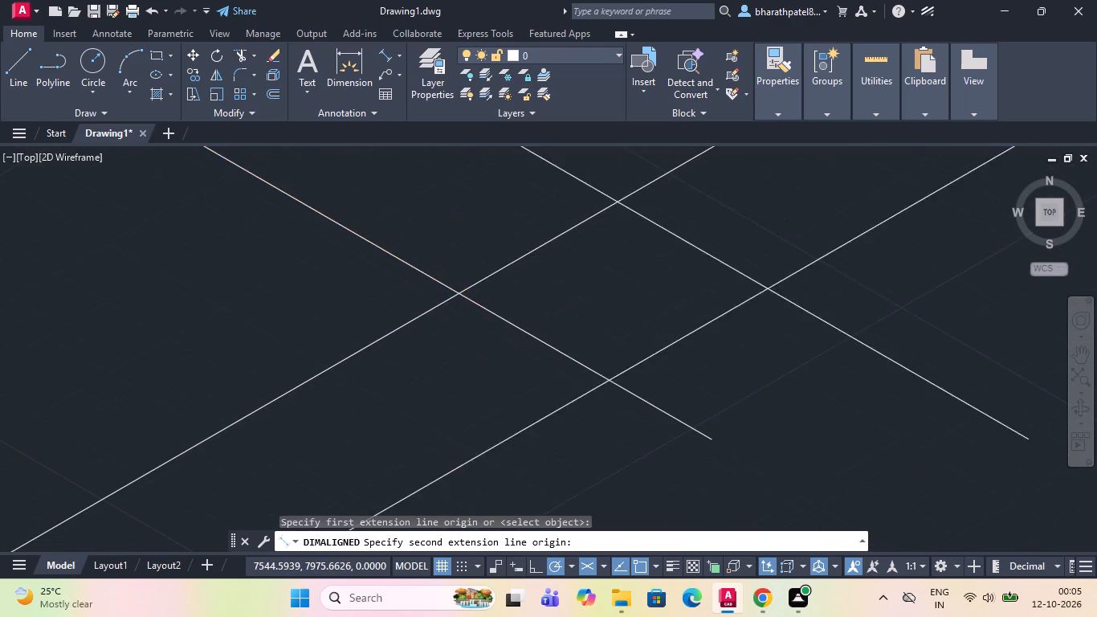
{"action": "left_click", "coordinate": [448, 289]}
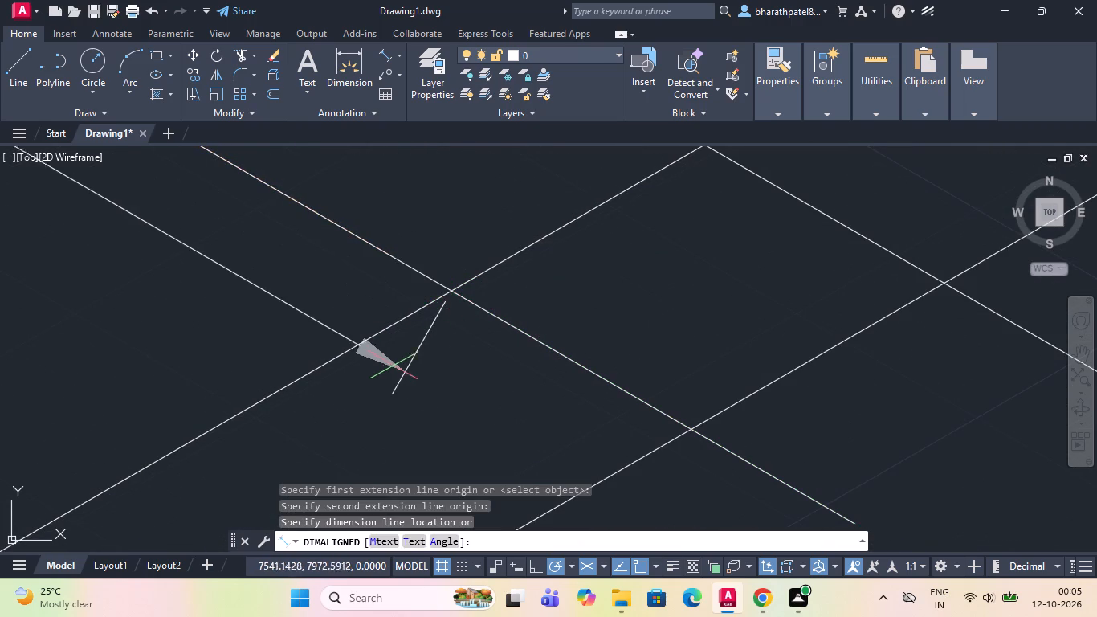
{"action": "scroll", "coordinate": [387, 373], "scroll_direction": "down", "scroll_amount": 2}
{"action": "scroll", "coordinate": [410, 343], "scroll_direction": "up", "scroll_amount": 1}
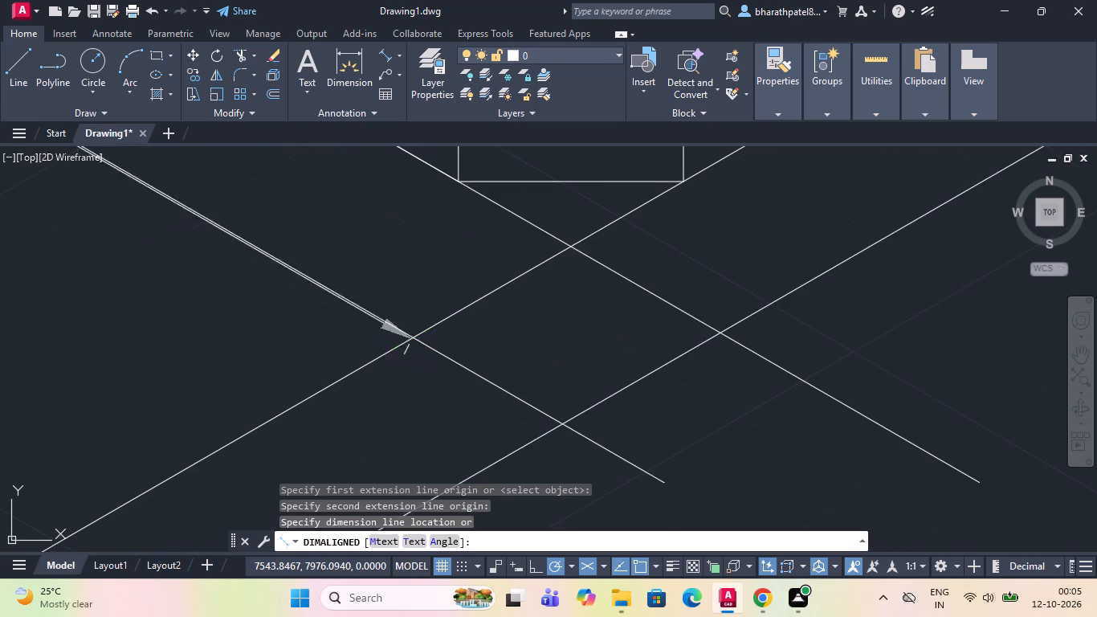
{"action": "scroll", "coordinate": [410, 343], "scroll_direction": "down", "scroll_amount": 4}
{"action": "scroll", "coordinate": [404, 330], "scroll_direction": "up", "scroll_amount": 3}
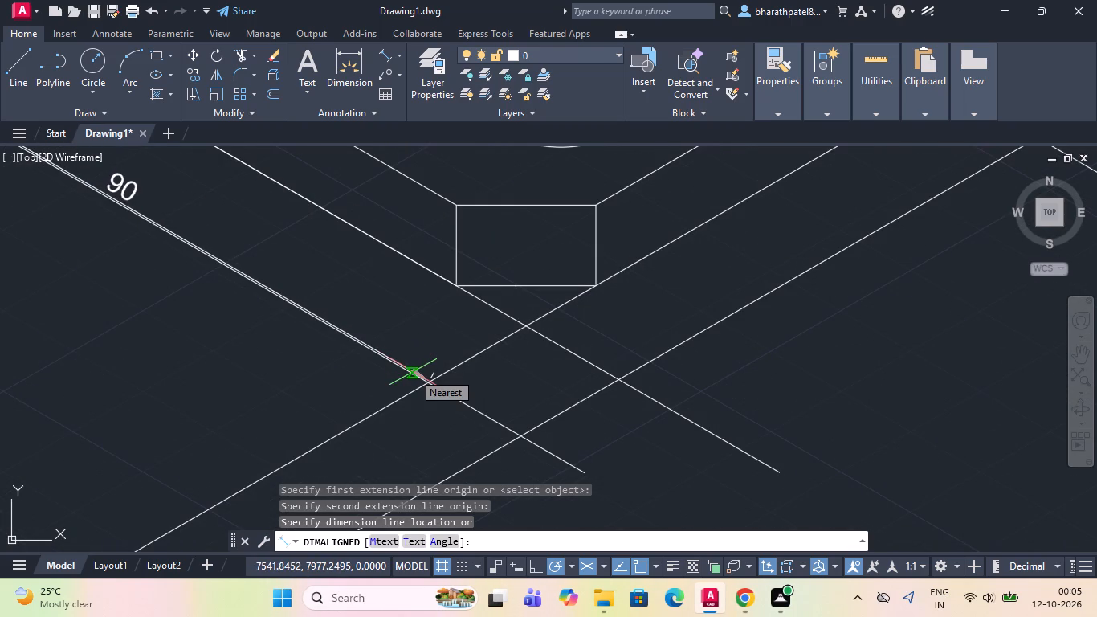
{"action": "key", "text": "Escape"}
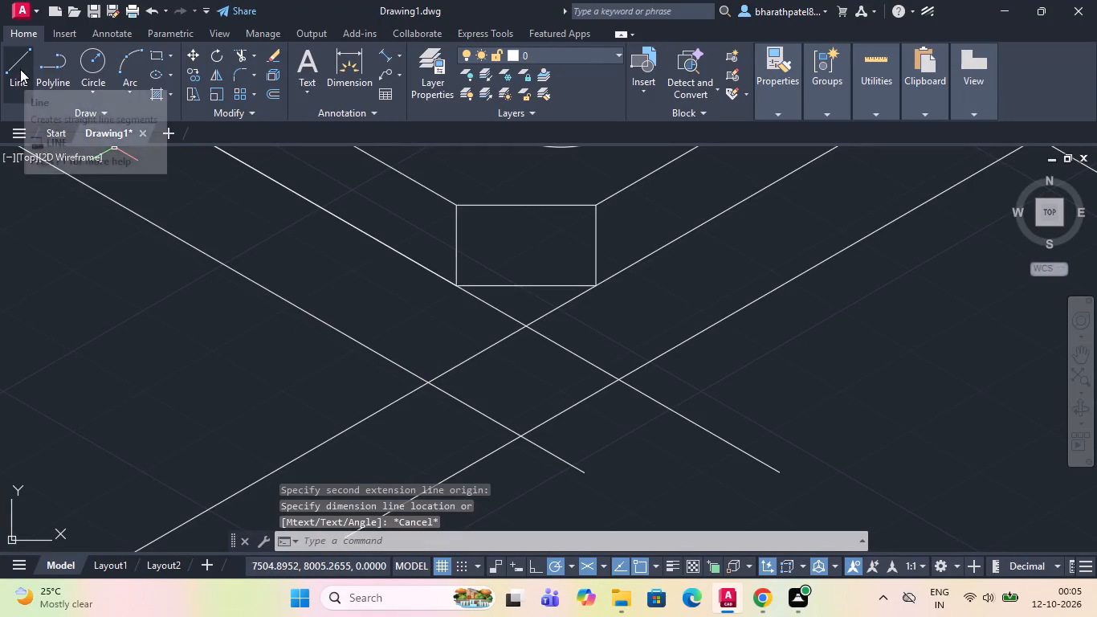
Draw a 210° extension line about 26 units long from the chamfer's bottom corner on the 80-side edge, crossing the offset 330° construction line.
{"action": "left_click_drag", "start_coordinate": [18, 56], "coordinate": [22, 67]}
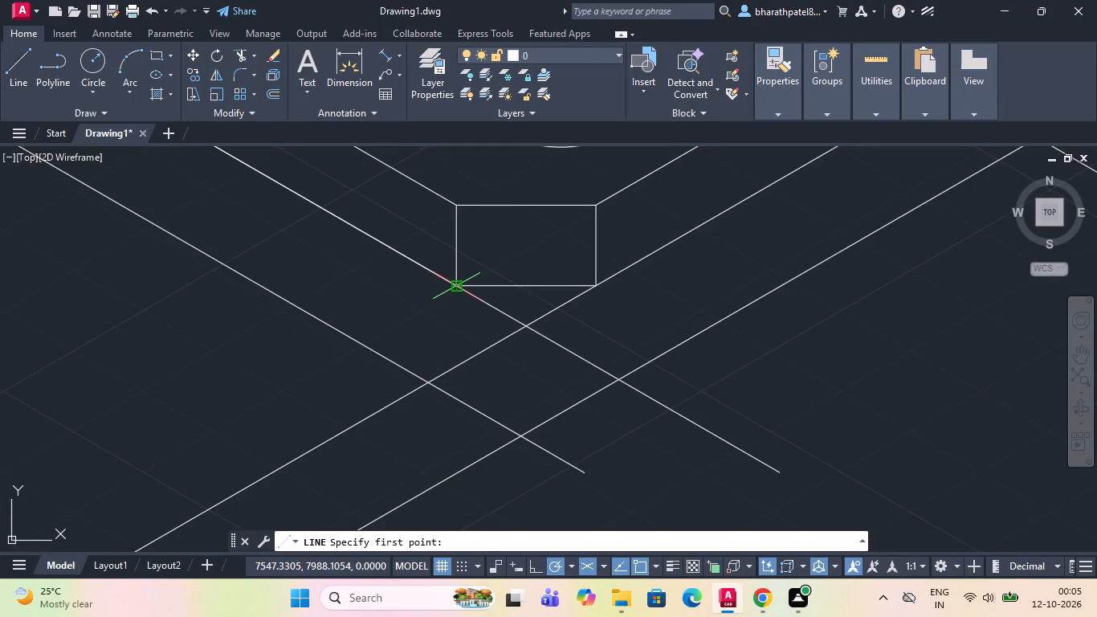
{"action": "left_click", "coordinate": [455, 286]}
{"action": "left_click", "coordinate": [270, 387]}
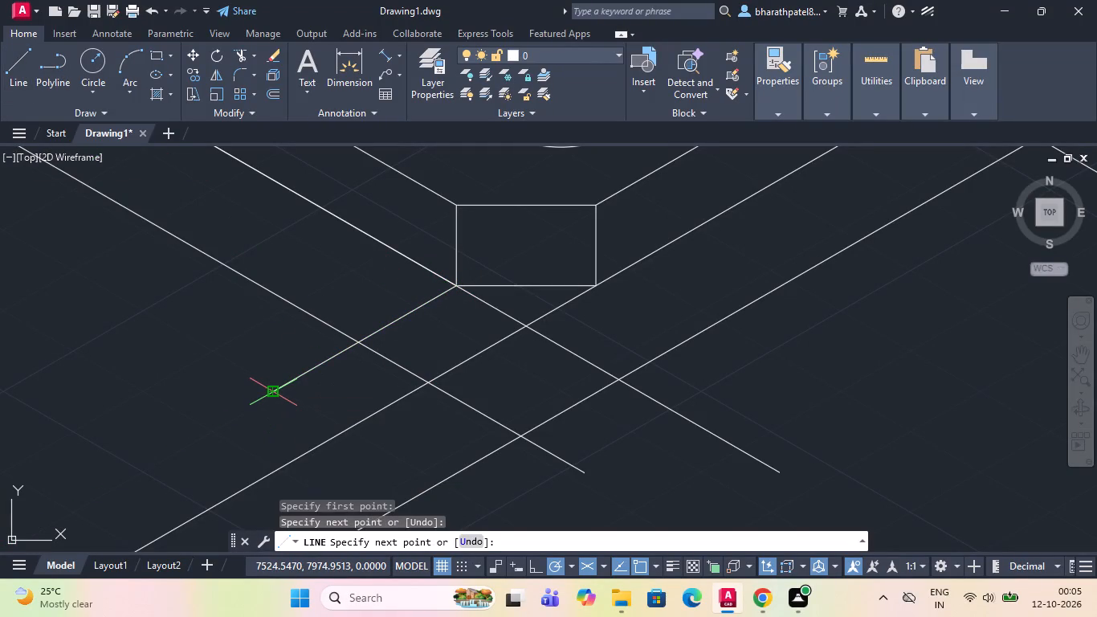
{"action": "key", "text": "Escape"}
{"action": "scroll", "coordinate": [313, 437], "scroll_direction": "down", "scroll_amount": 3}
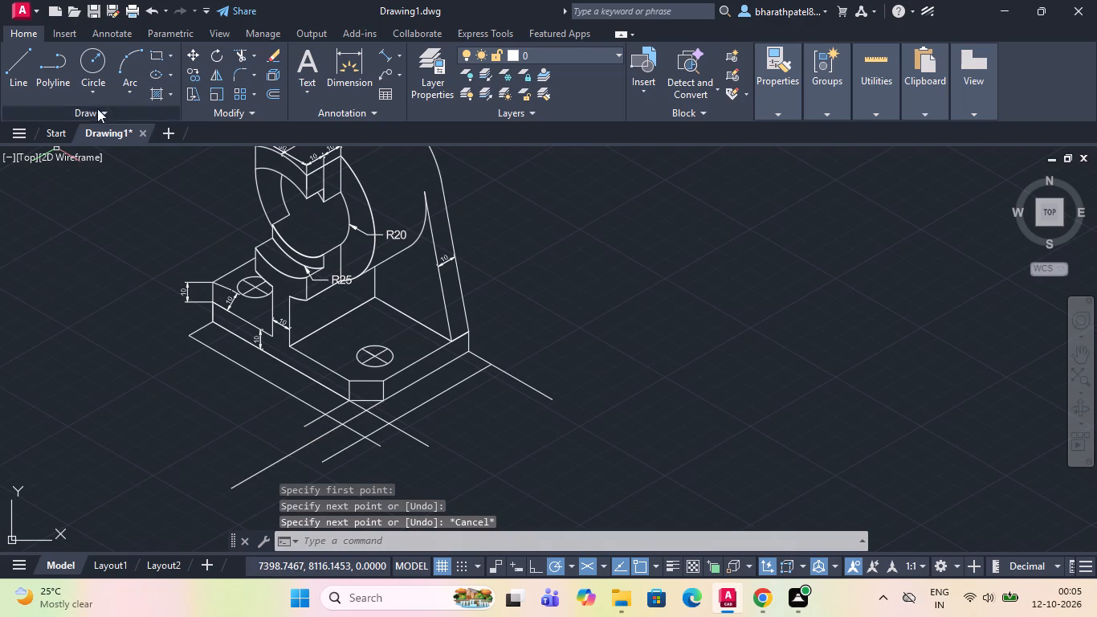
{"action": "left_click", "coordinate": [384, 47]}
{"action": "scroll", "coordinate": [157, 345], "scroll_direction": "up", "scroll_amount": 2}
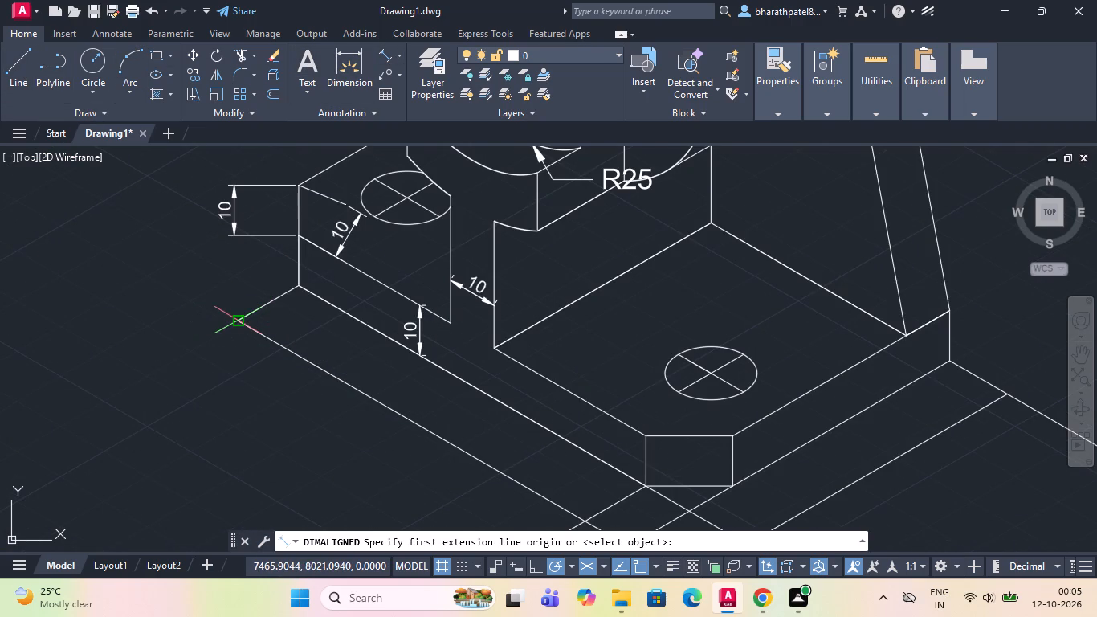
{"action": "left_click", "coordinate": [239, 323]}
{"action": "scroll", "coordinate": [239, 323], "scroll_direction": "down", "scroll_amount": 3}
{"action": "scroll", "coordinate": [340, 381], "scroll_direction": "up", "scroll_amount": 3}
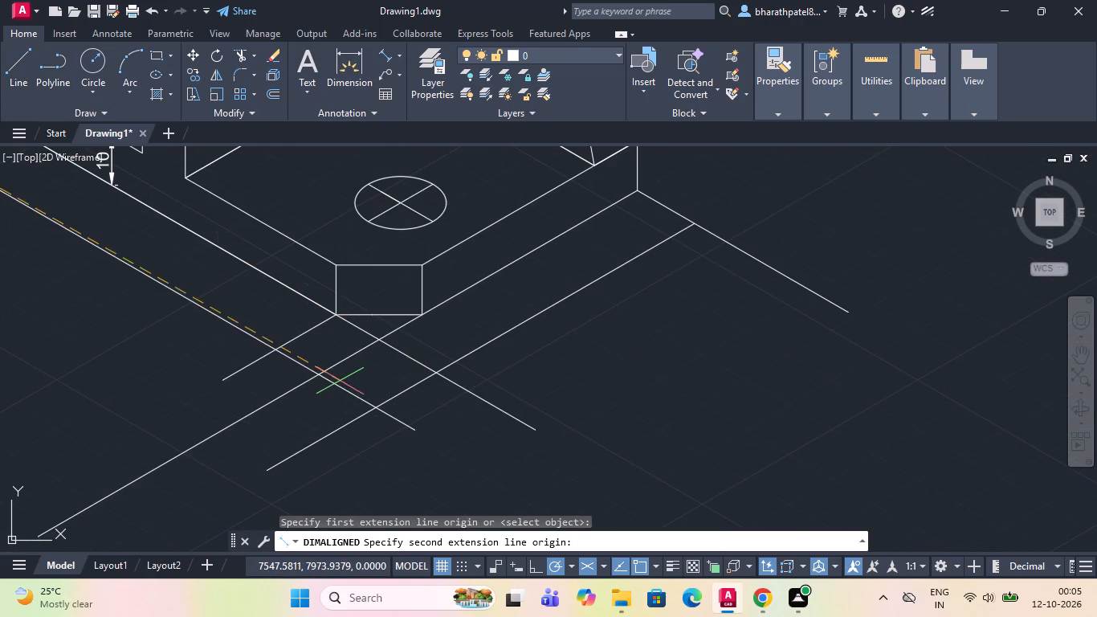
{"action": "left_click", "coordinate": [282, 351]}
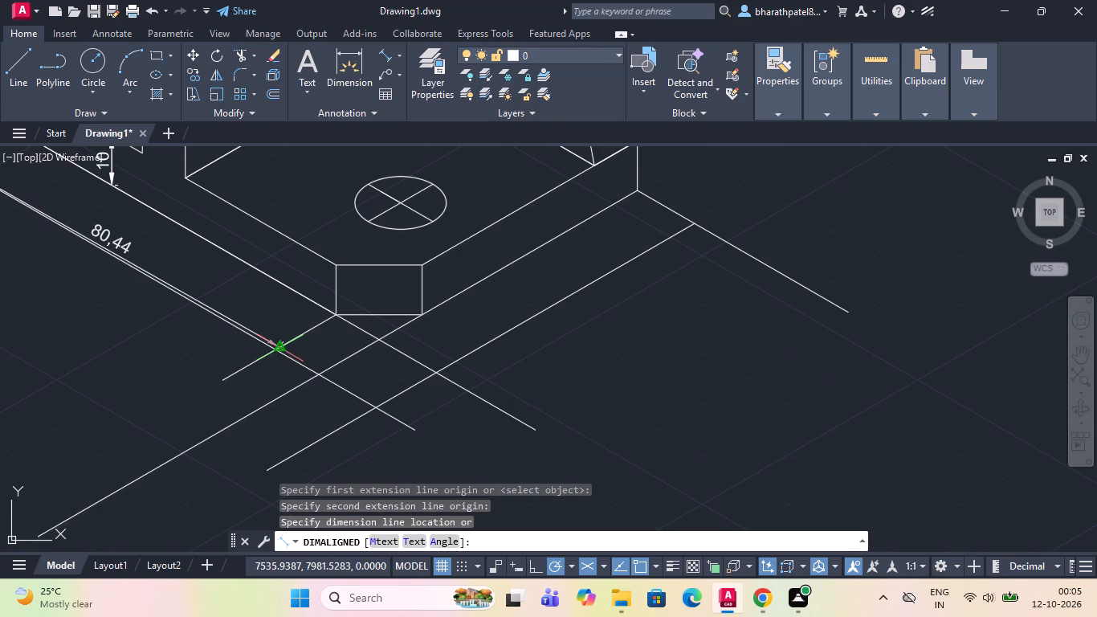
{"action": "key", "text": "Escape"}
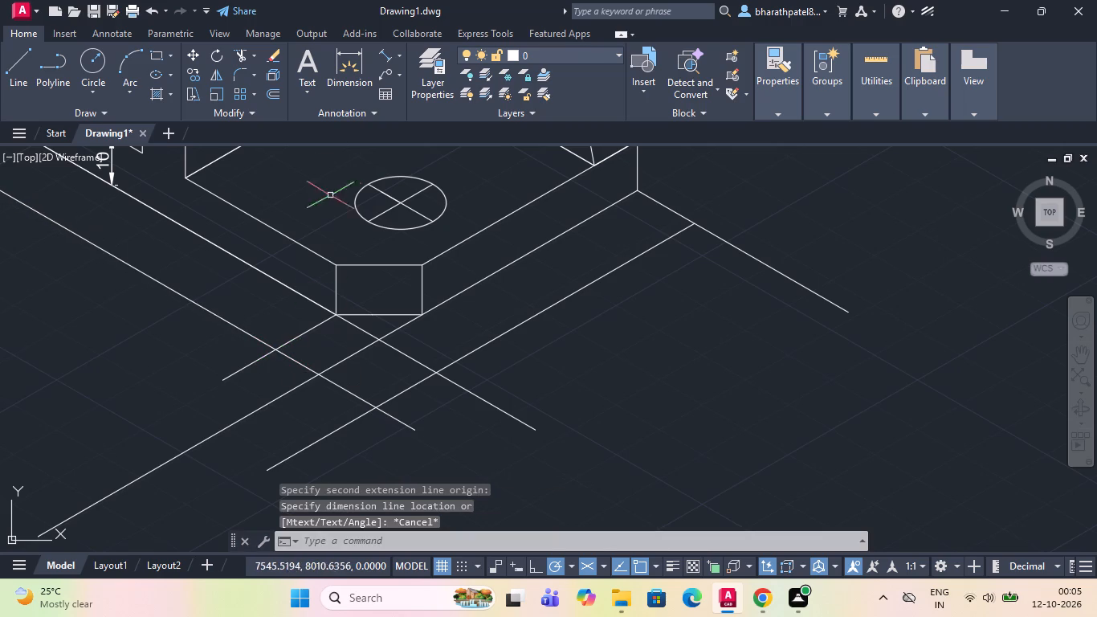
Add an aligned dimension on the offset 330° construction line, from its far end to its intersection with the chamfer corner's extension line.
{"action": "left_click", "coordinate": [385, 57]}
{"action": "scroll", "coordinate": [401, 281], "scroll_direction": "down", "scroll_amount": 3}
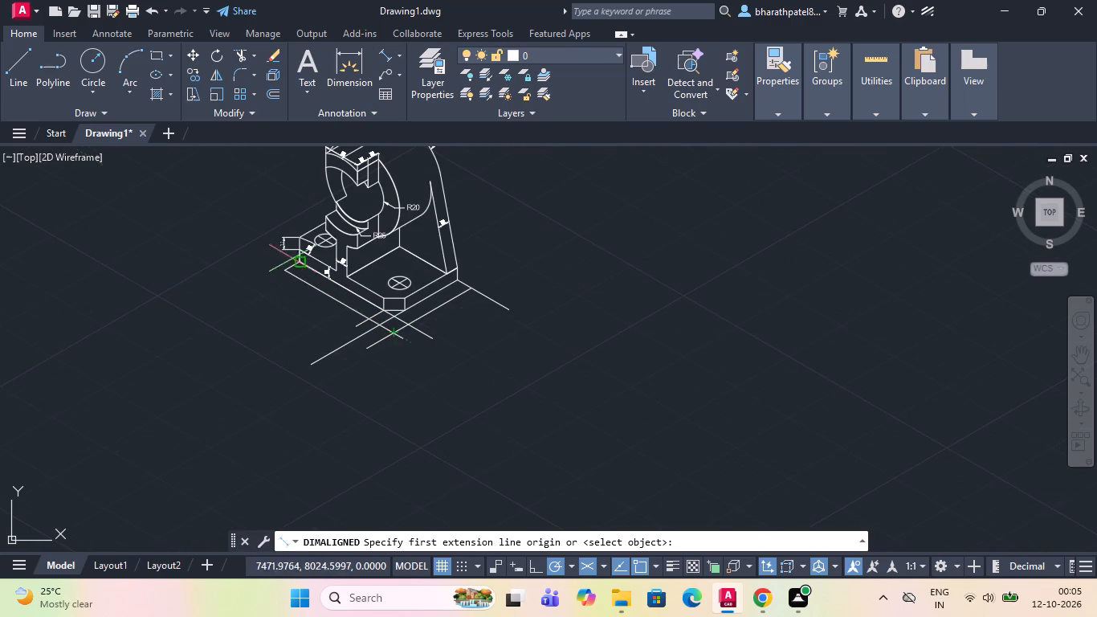
{"action": "scroll", "coordinate": [282, 250], "scroll_direction": "up", "scroll_amount": 3}
{"action": "left_click", "coordinate": [292, 330]}
{"action": "scroll", "coordinate": [292, 330], "scroll_direction": "down", "scroll_amount": 4}
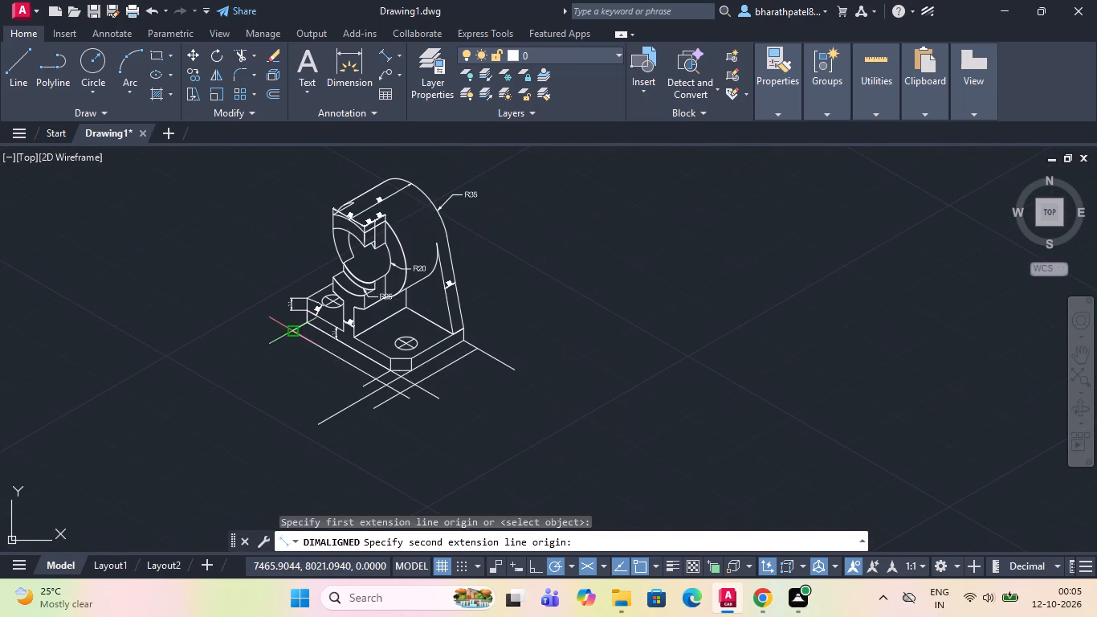
{"action": "scroll", "coordinate": [378, 384], "scroll_direction": "up", "scroll_amount": 3}
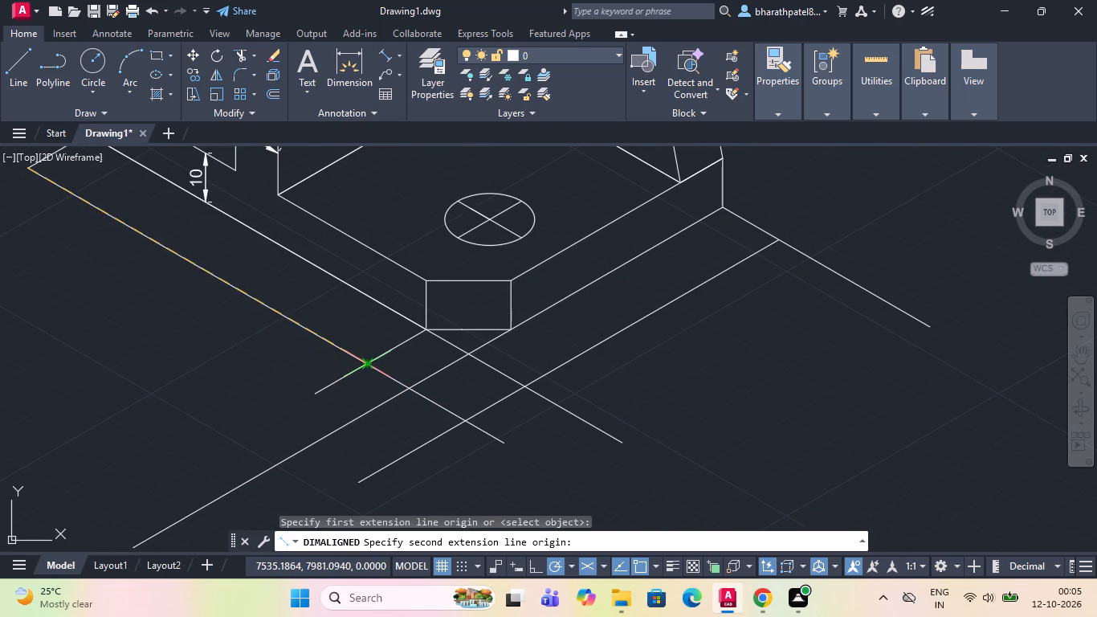
{"action": "left_click", "coordinate": [365, 366]}
{"action": "left_click", "coordinate": [367, 363]}
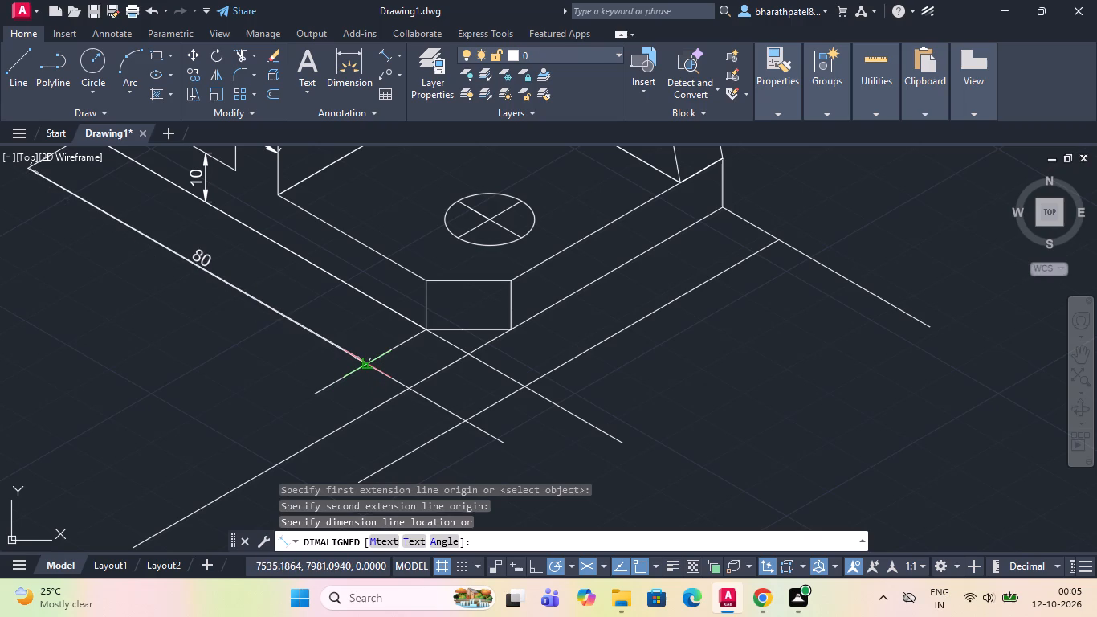
{"action": "key", "text": "Escape"}
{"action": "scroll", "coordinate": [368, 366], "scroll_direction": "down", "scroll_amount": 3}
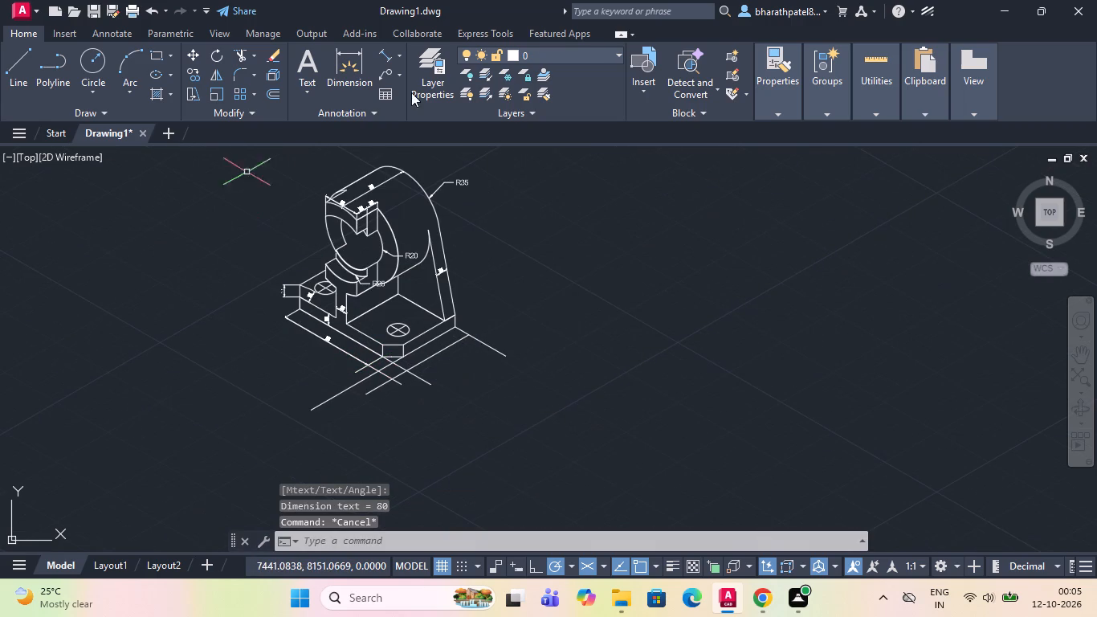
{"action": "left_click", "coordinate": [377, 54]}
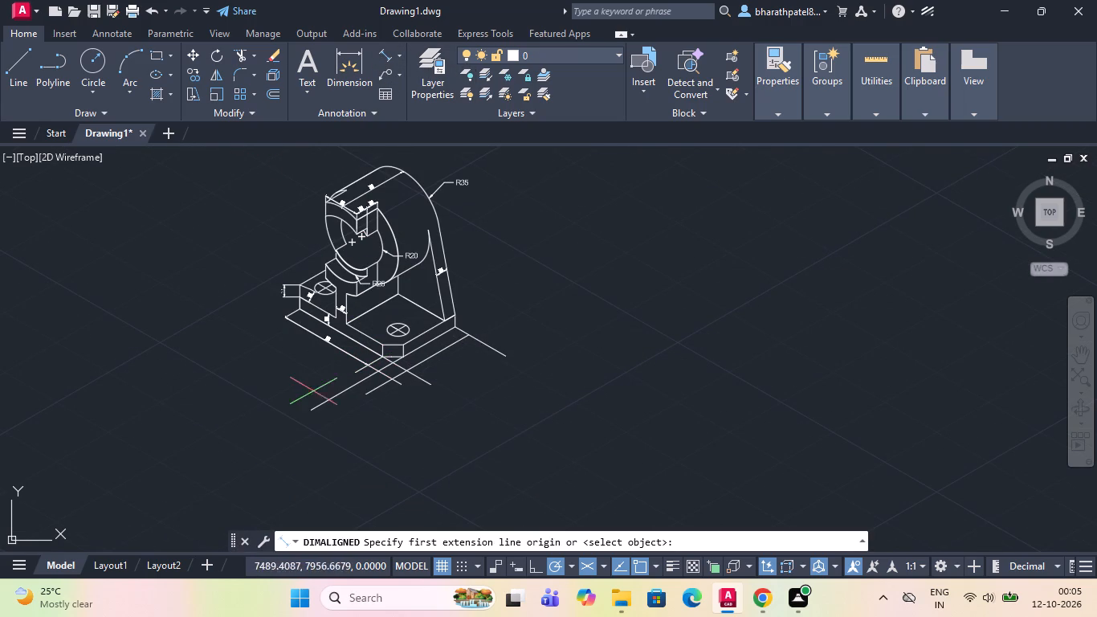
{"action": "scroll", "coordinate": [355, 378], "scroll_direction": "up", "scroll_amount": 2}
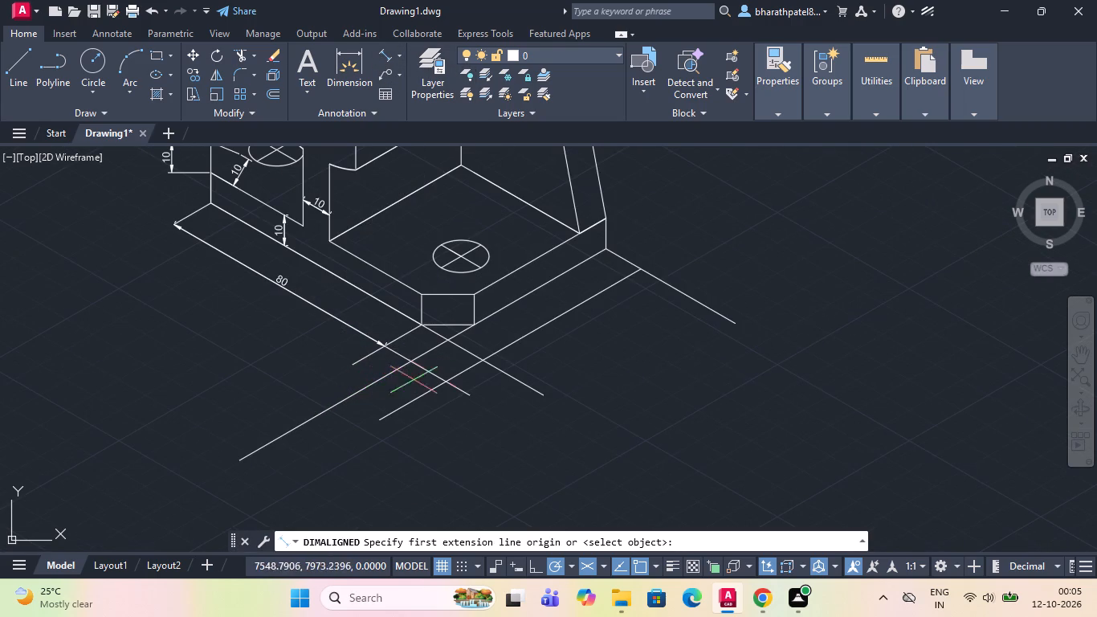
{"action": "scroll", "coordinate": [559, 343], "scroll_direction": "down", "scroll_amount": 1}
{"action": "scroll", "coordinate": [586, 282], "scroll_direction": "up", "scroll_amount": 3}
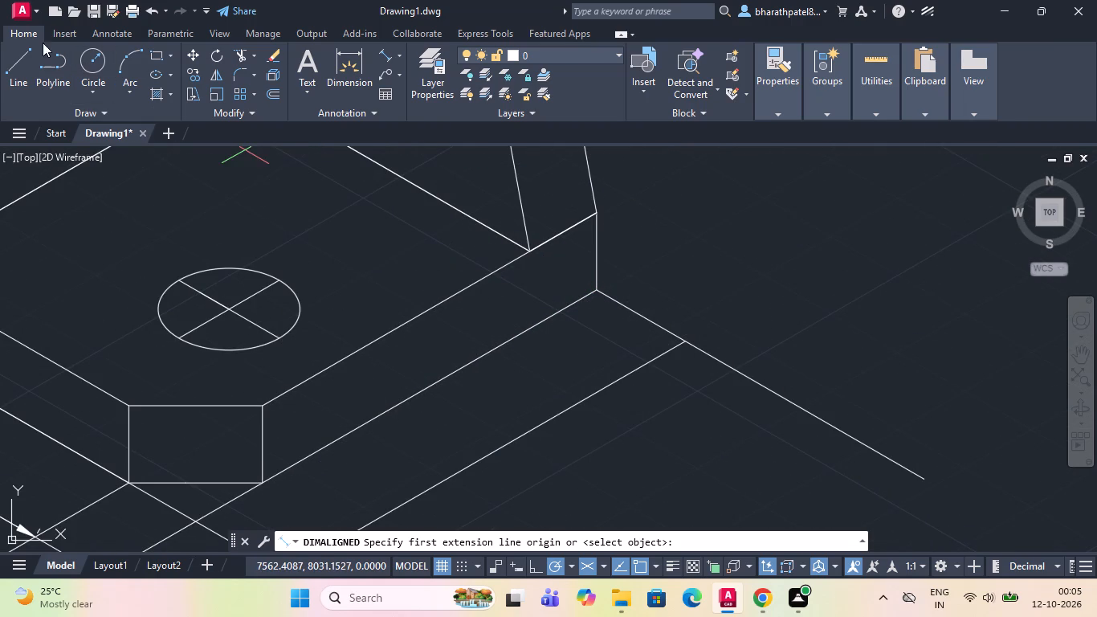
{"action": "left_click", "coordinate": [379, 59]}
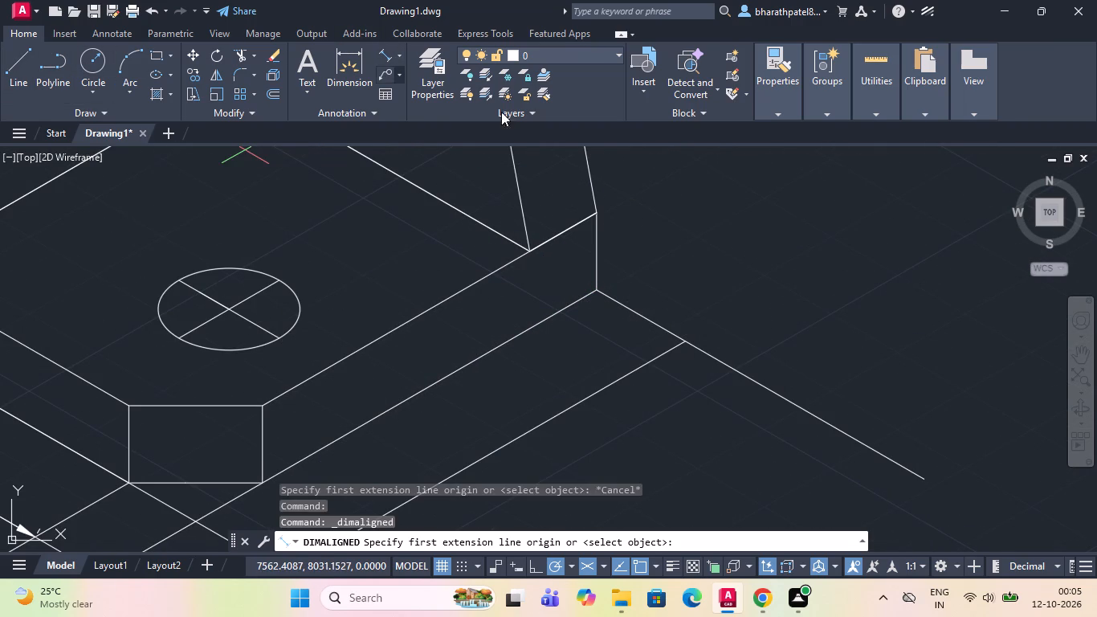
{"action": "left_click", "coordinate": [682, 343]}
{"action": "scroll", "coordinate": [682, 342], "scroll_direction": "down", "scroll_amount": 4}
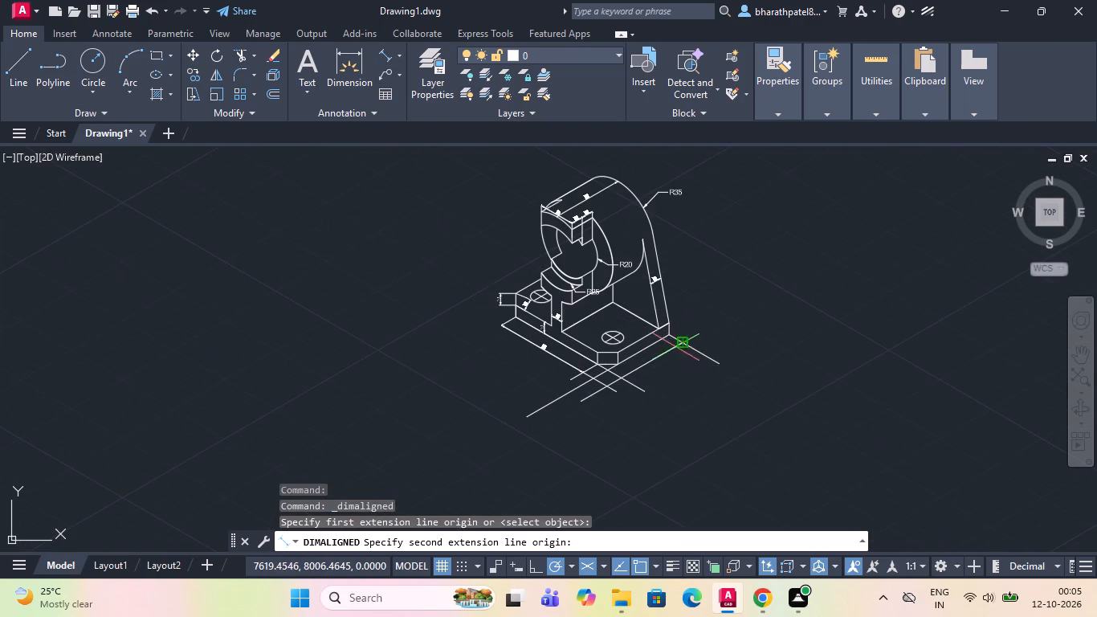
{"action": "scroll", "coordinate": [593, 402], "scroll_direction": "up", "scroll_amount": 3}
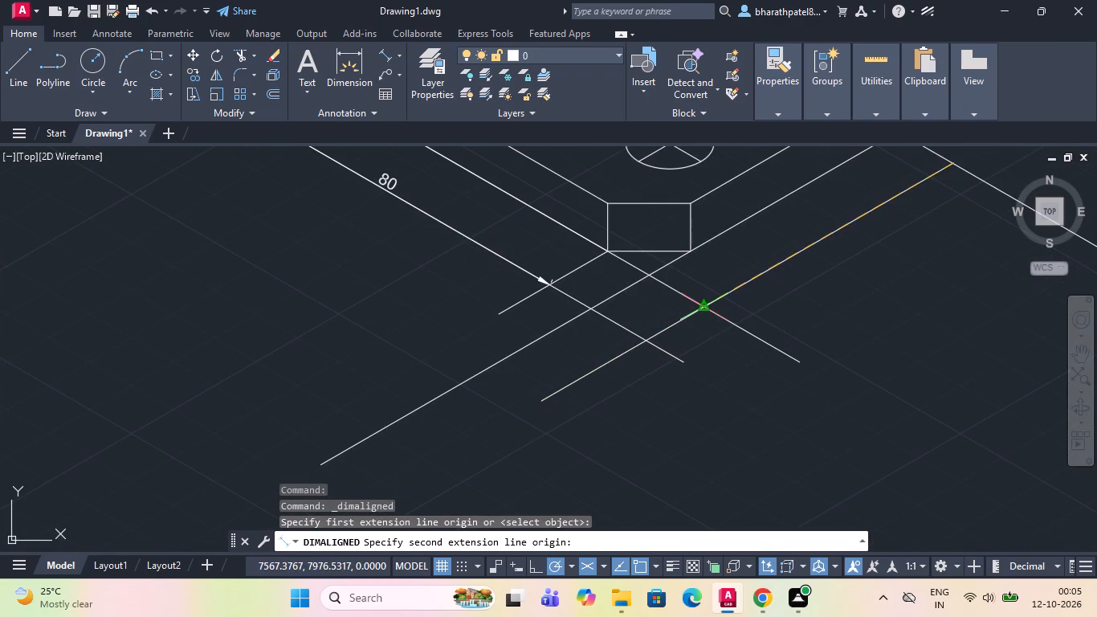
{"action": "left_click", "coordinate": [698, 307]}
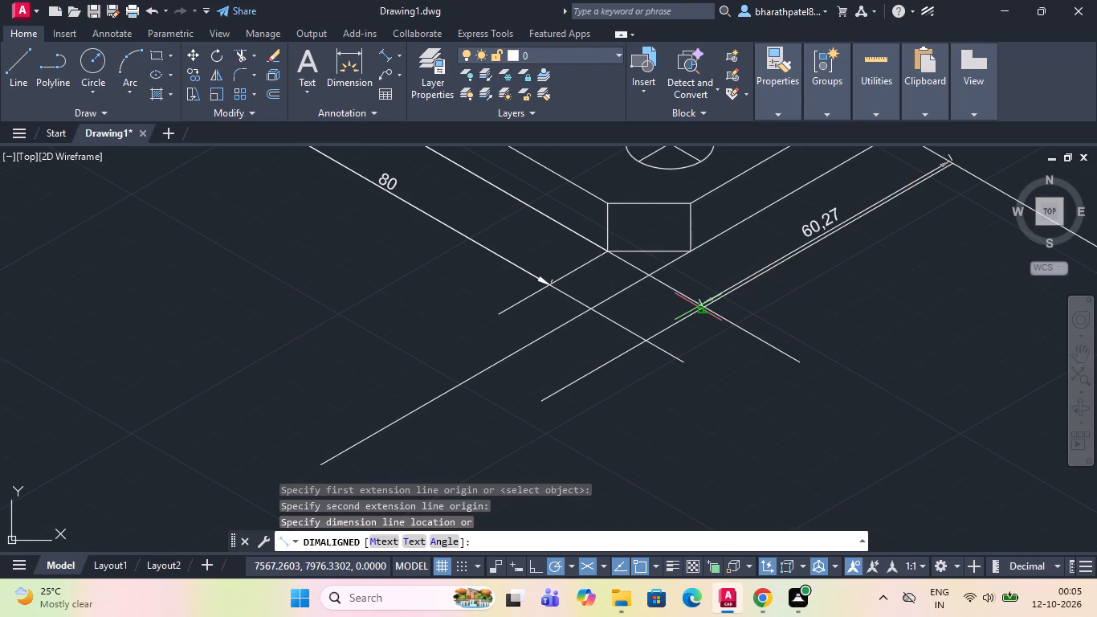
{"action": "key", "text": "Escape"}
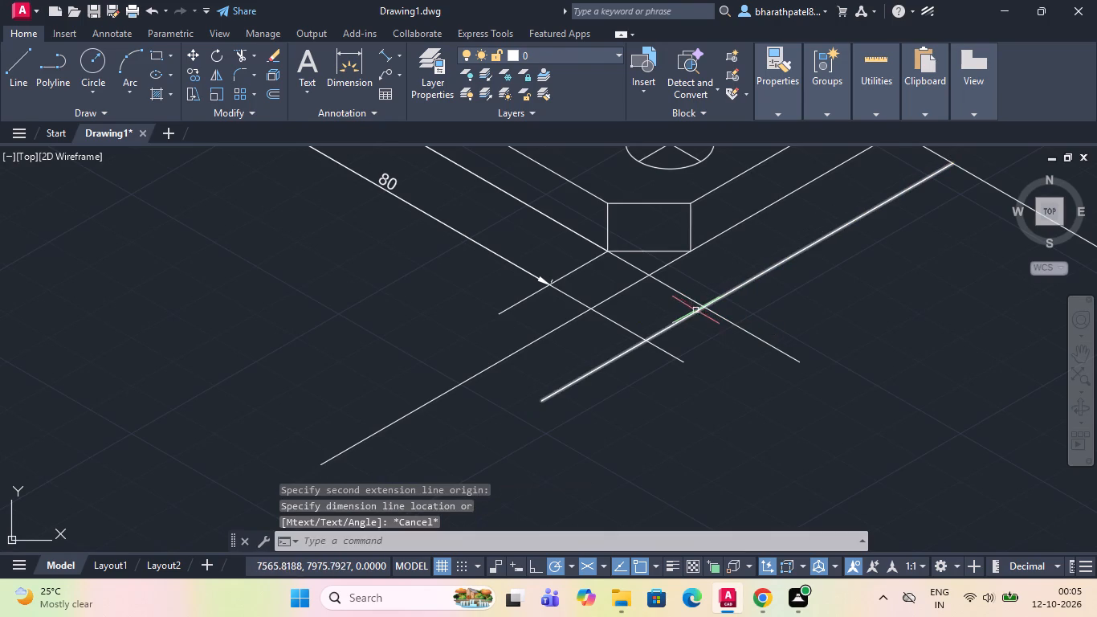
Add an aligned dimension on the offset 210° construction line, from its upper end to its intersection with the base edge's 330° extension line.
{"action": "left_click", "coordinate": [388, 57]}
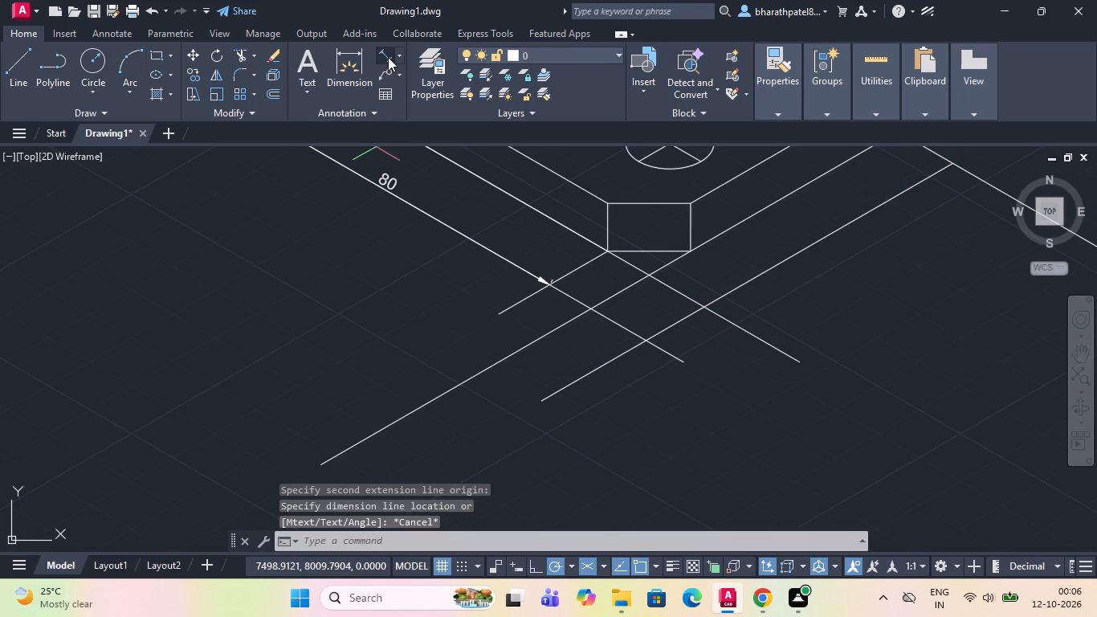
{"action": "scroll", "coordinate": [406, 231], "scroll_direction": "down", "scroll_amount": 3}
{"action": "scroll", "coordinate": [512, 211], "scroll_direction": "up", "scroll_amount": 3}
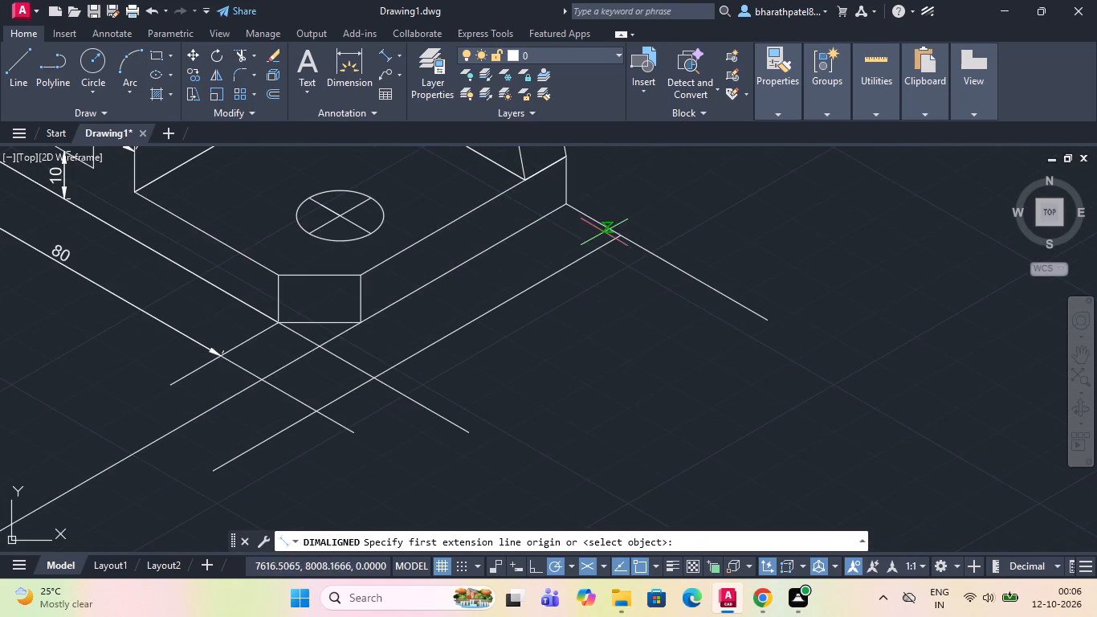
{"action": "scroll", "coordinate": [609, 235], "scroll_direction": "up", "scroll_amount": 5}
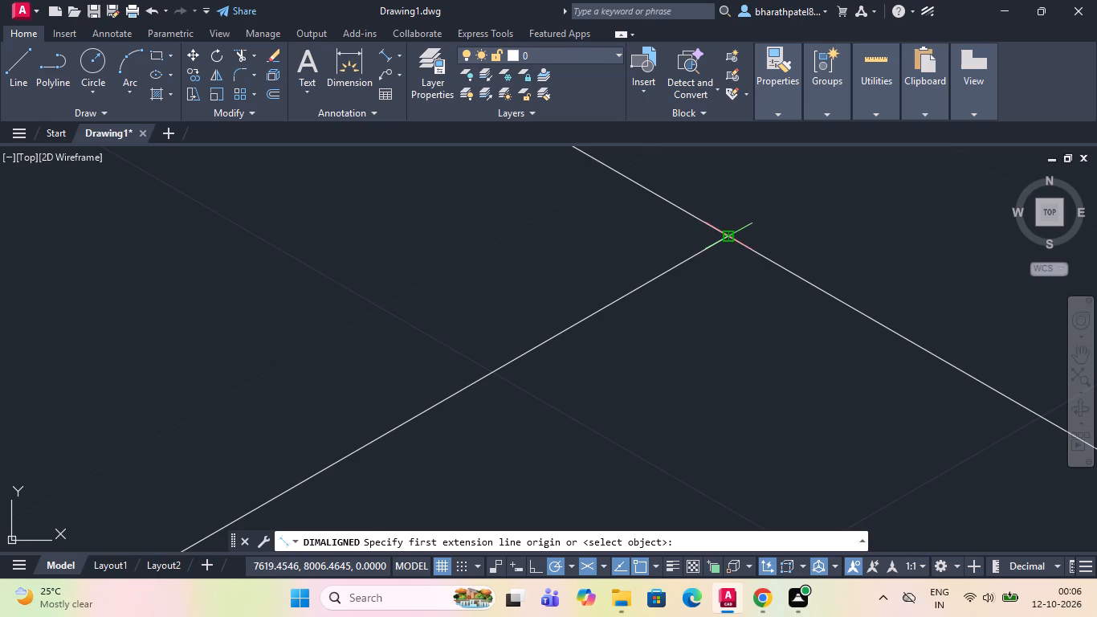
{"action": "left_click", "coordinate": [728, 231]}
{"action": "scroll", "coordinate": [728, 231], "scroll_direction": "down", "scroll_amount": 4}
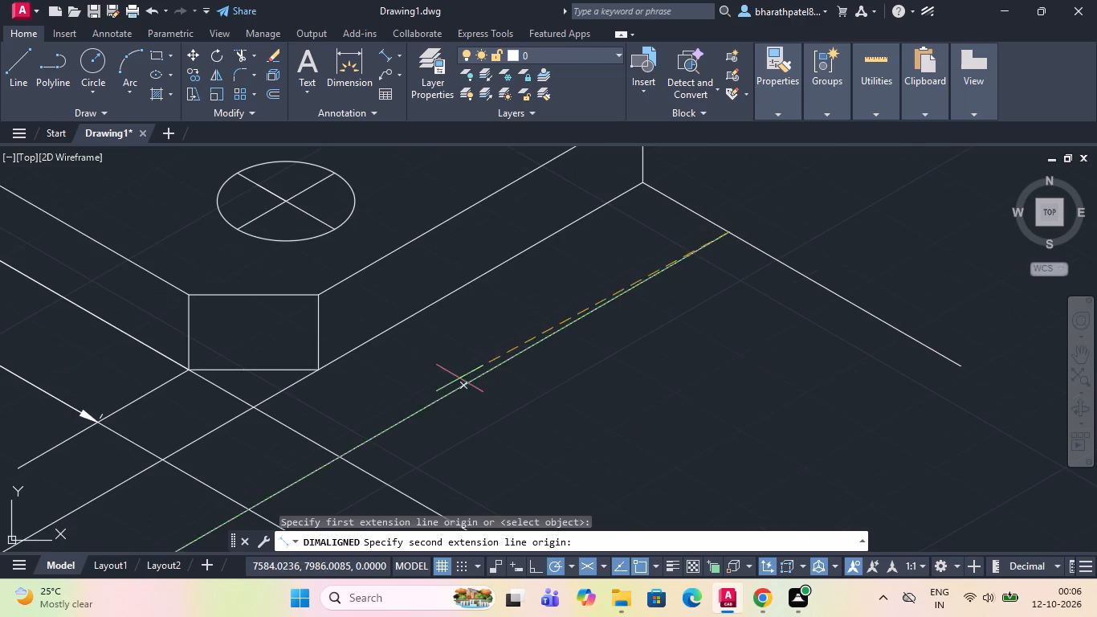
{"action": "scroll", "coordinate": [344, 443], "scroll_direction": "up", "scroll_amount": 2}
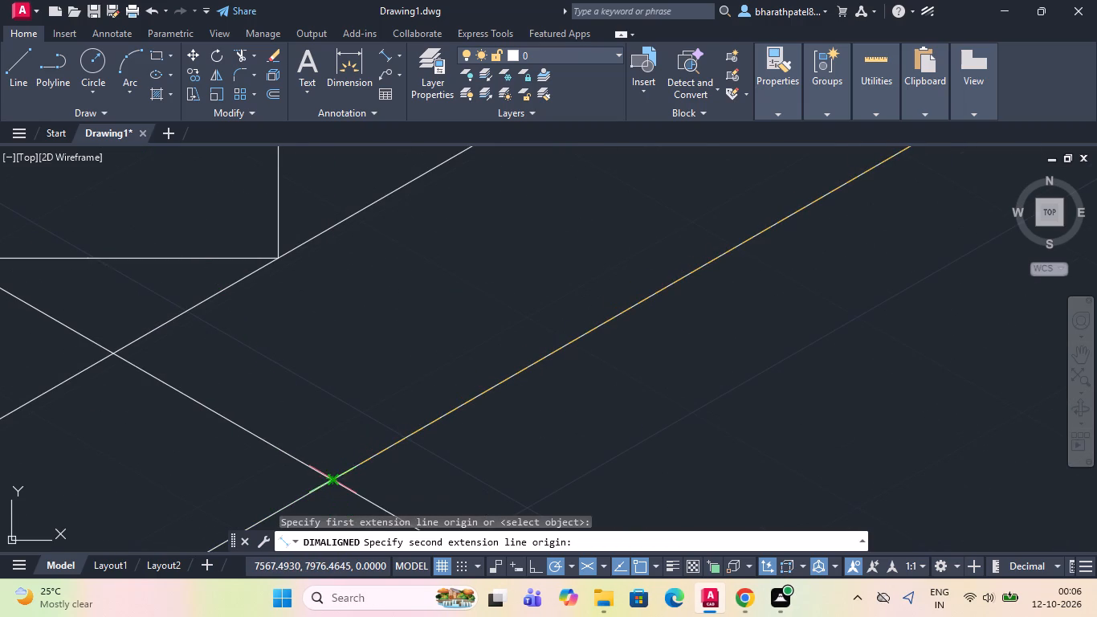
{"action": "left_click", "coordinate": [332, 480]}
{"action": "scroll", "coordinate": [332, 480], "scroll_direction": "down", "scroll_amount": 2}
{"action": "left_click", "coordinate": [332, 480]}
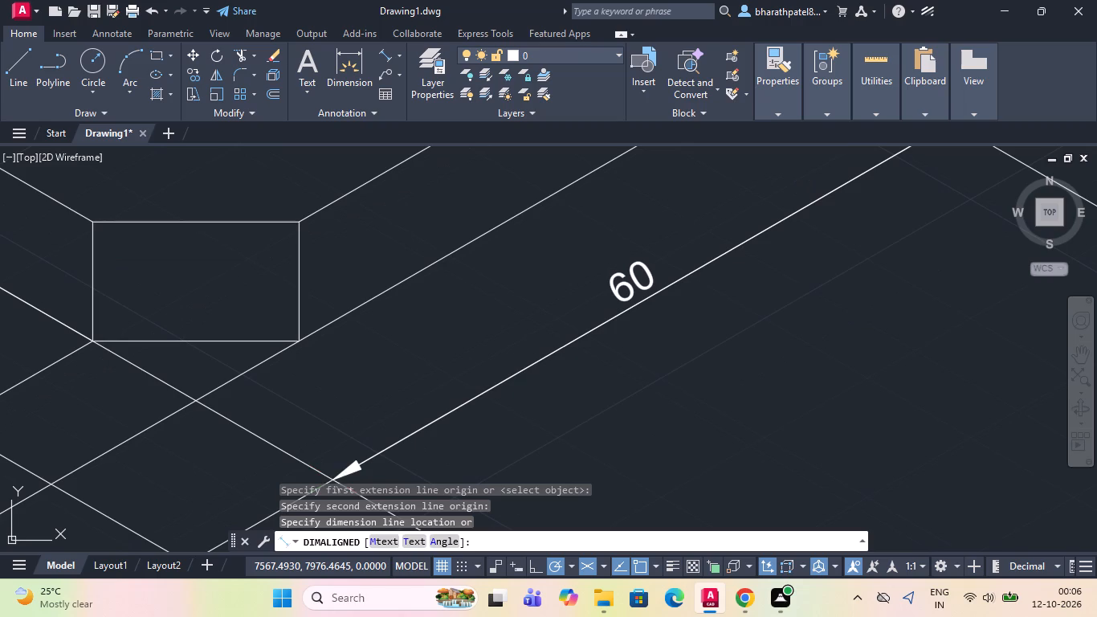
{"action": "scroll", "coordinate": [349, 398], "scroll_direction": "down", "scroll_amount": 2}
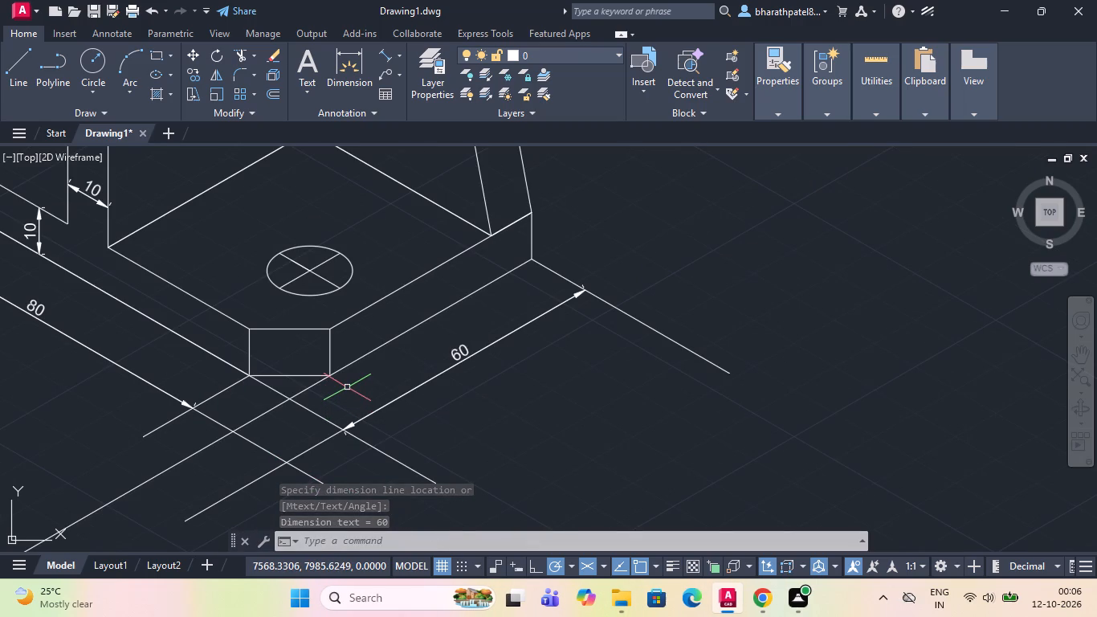
Add an aligned dimension on the offset 330° construction line, between the chamfer corner's extension line and the extended 210° bottom edge.
{"action": "left_click", "coordinate": [384, 55]}
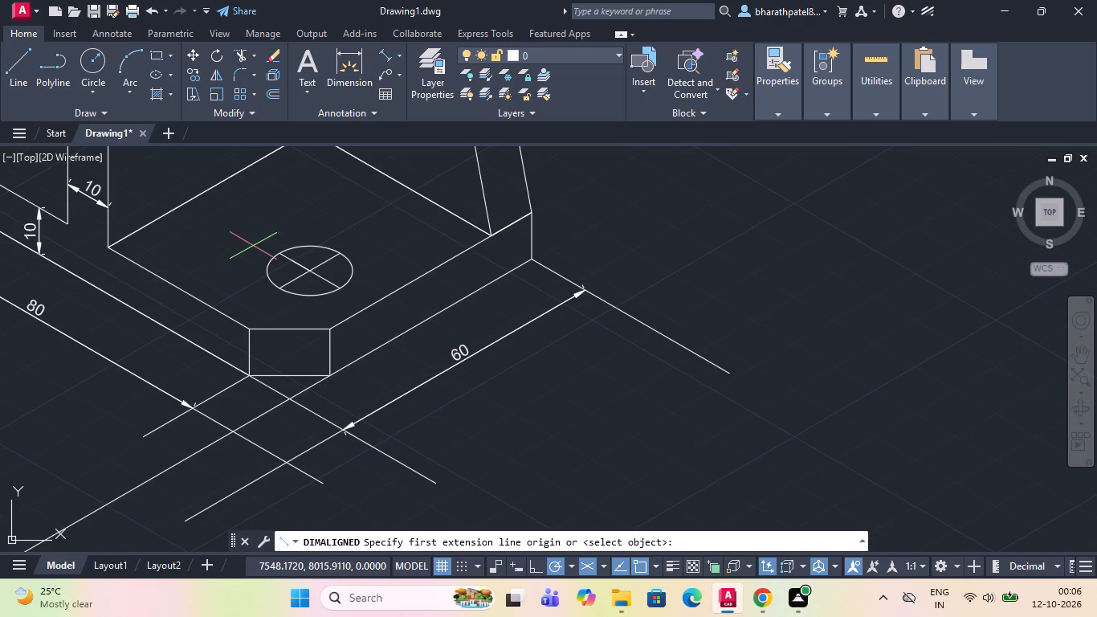
{"action": "scroll", "coordinate": [202, 415], "scroll_direction": "up", "scroll_amount": 3}
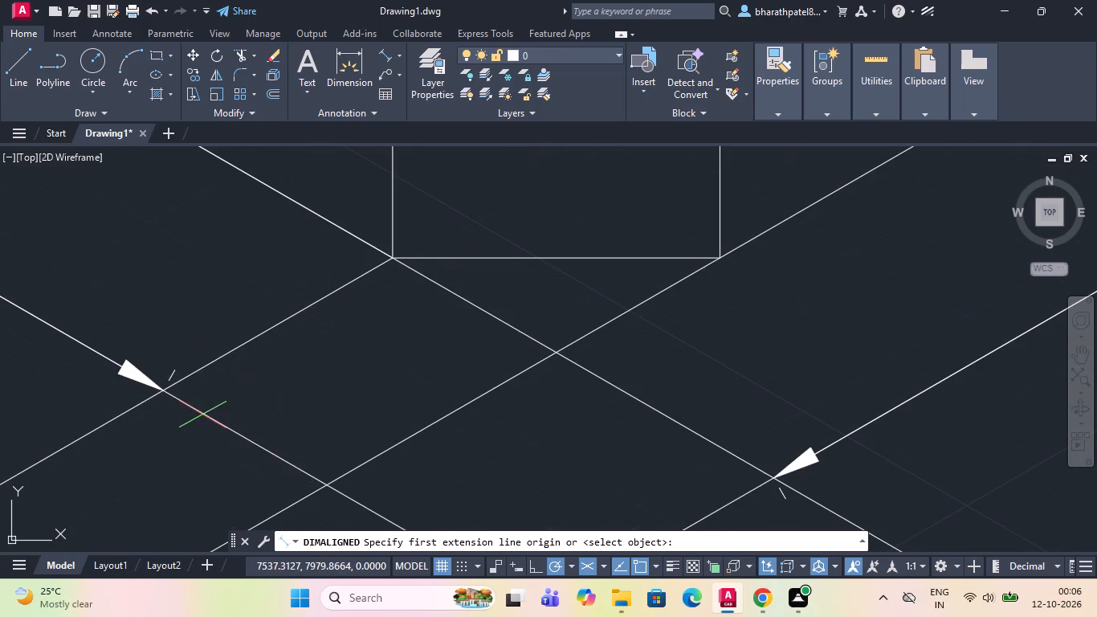
{"action": "left_click", "coordinate": [162, 388]}
{"action": "scroll", "coordinate": [243, 436], "scroll_direction": "down", "scroll_amount": 2}
{"action": "scroll", "coordinate": [297, 470], "scroll_direction": "up", "scroll_amount": 3}
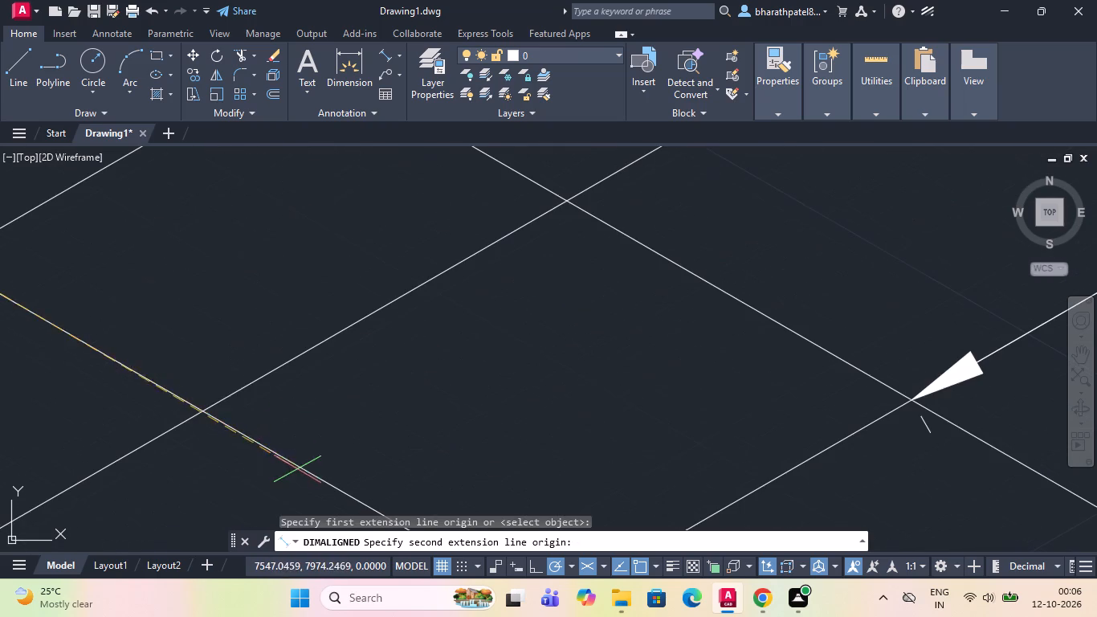
{"action": "left_click", "coordinate": [204, 411]}
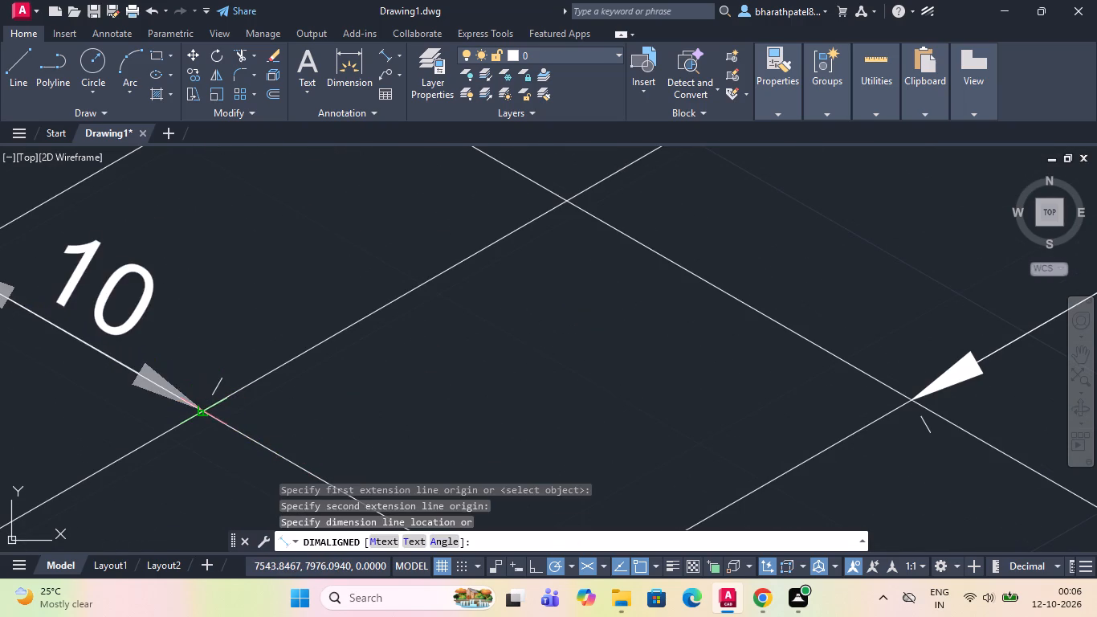
{"action": "scroll", "coordinate": [204, 411], "scroll_direction": "down", "scroll_amount": 2}
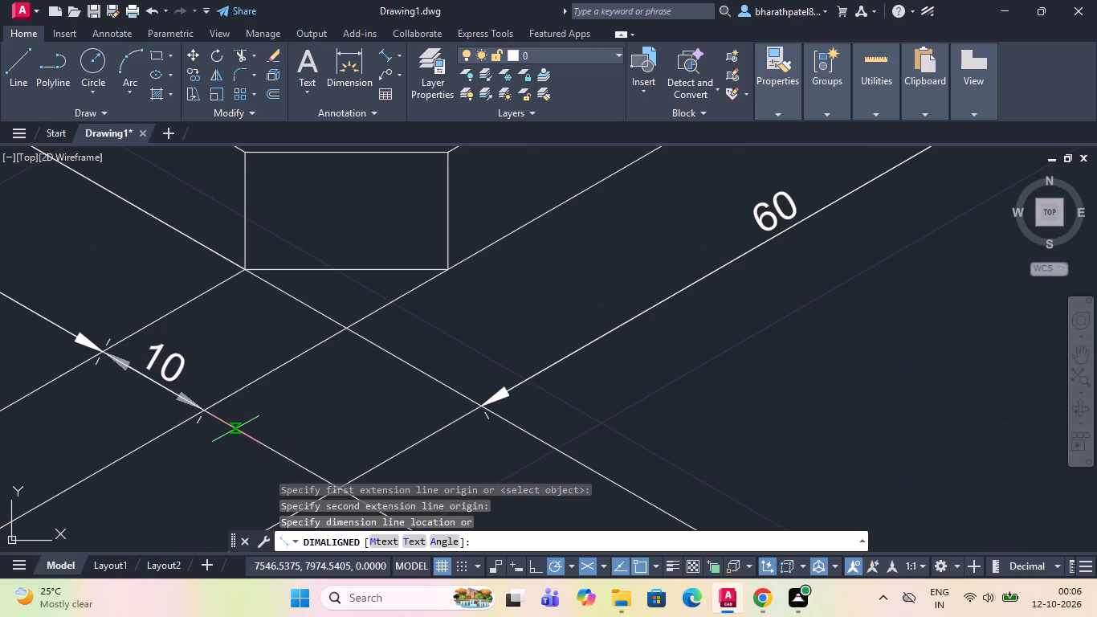
{"action": "left_click", "coordinate": [235, 429]}
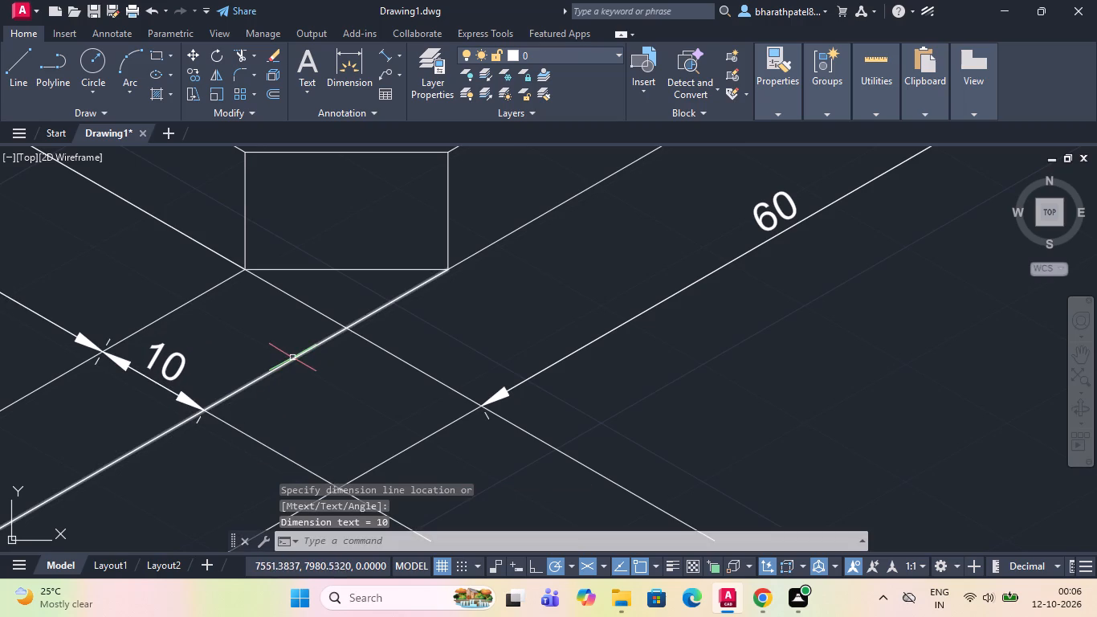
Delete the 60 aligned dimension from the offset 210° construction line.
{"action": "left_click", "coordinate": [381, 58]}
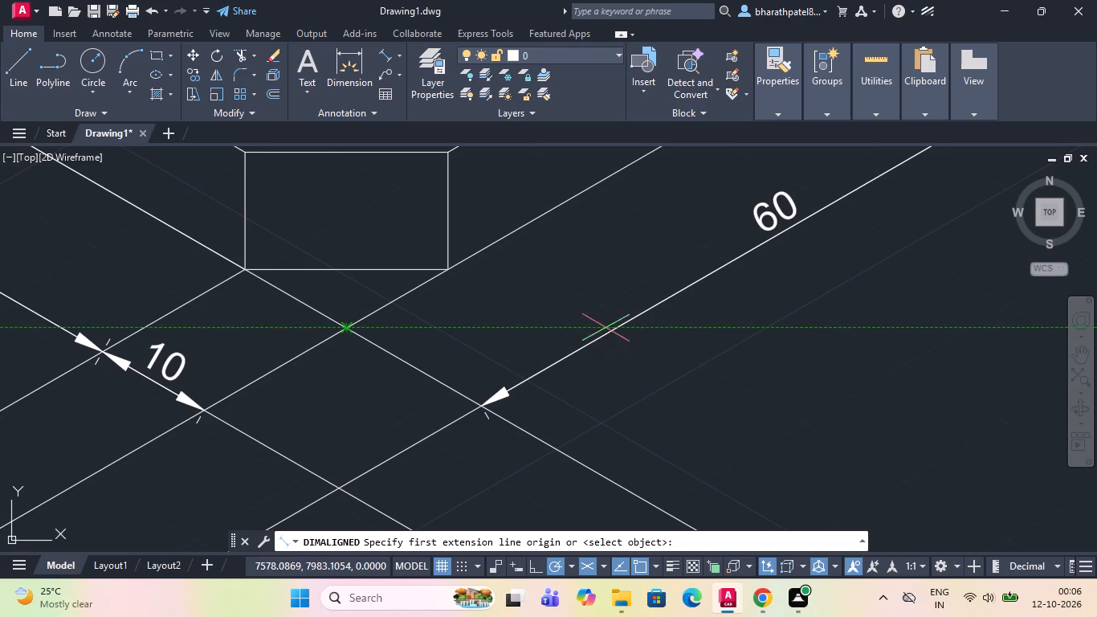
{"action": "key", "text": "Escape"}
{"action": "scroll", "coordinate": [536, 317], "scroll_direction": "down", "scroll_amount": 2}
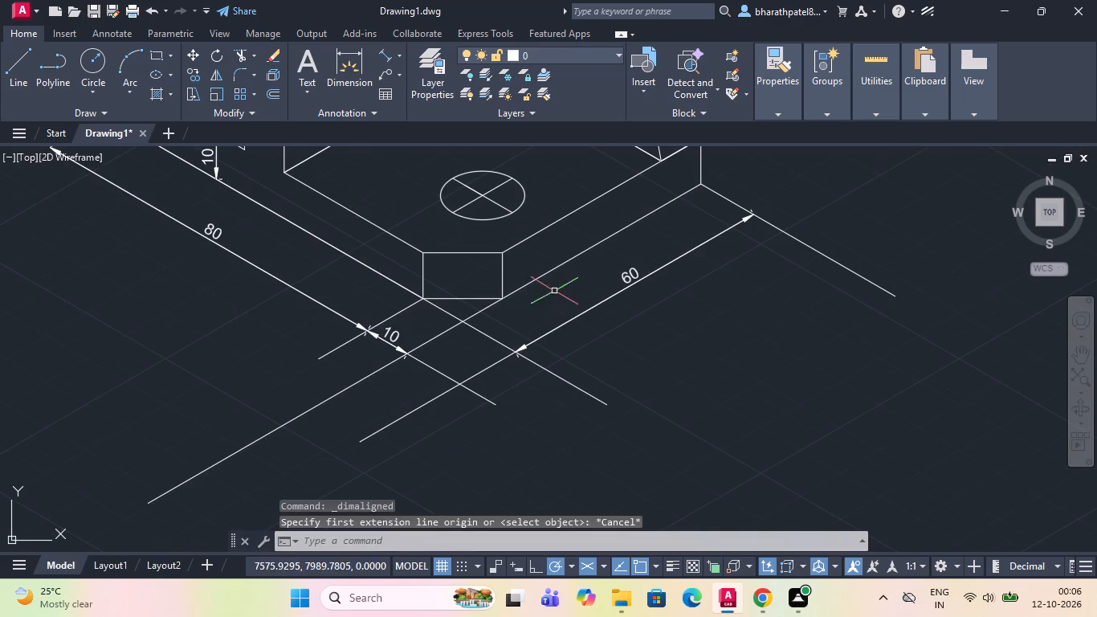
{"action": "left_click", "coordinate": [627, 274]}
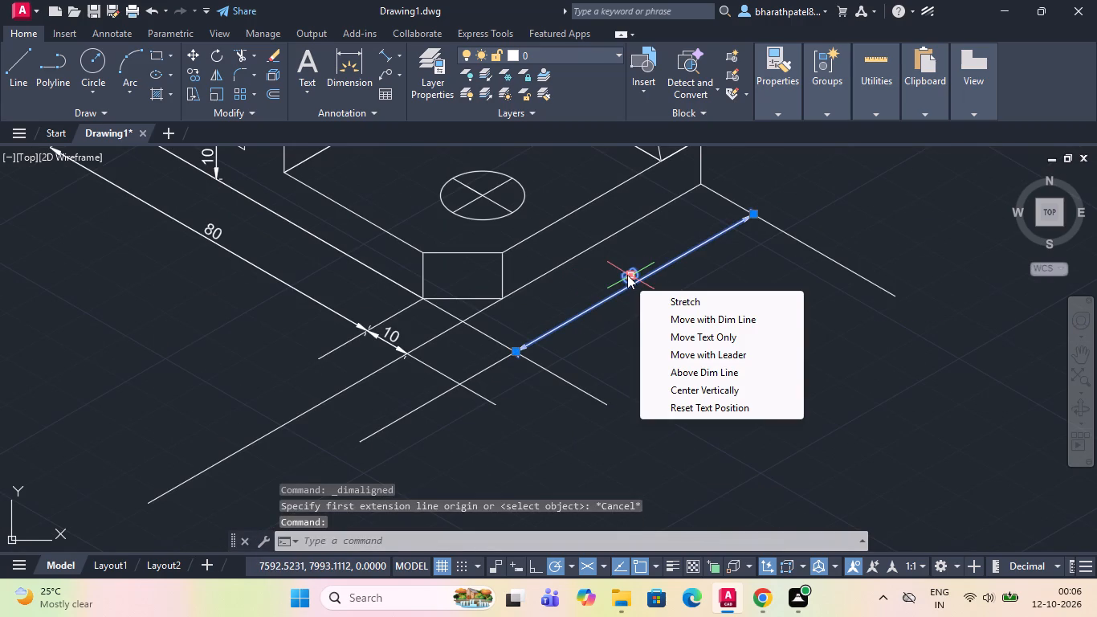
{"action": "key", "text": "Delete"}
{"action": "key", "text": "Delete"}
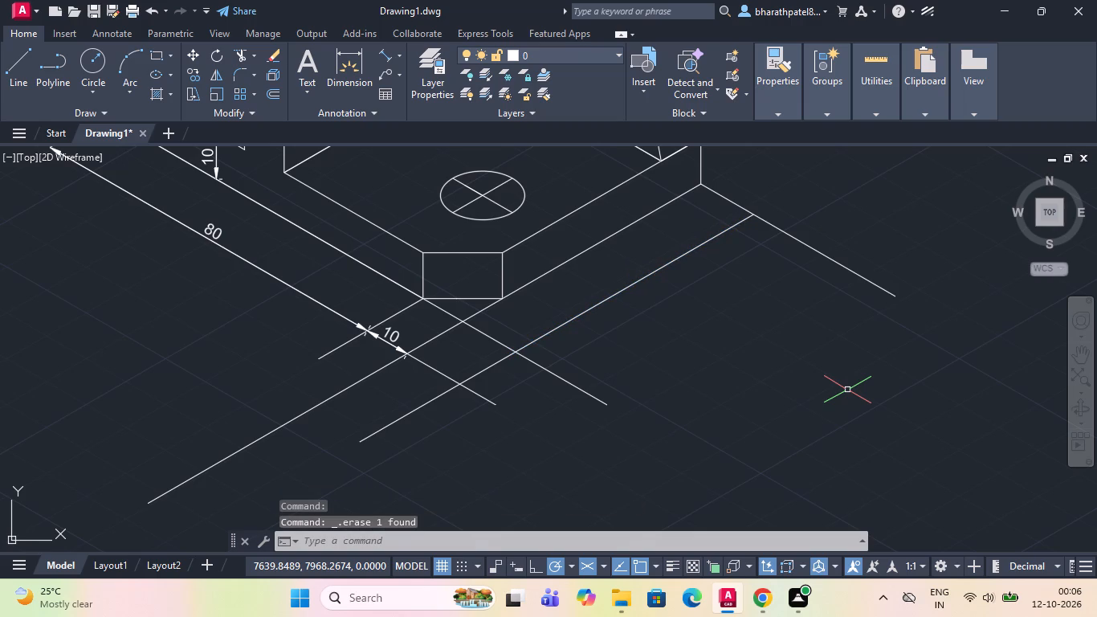
Draw a 330° extension line about 20 units long from the chamfer's other bottom corner, crossing the offset 210° construction line.
{"action": "left_click", "coordinate": [14, 59]}
{"action": "scroll", "coordinate": [556, 288], "scroll_direction": "up", "scroll_amount": 3}
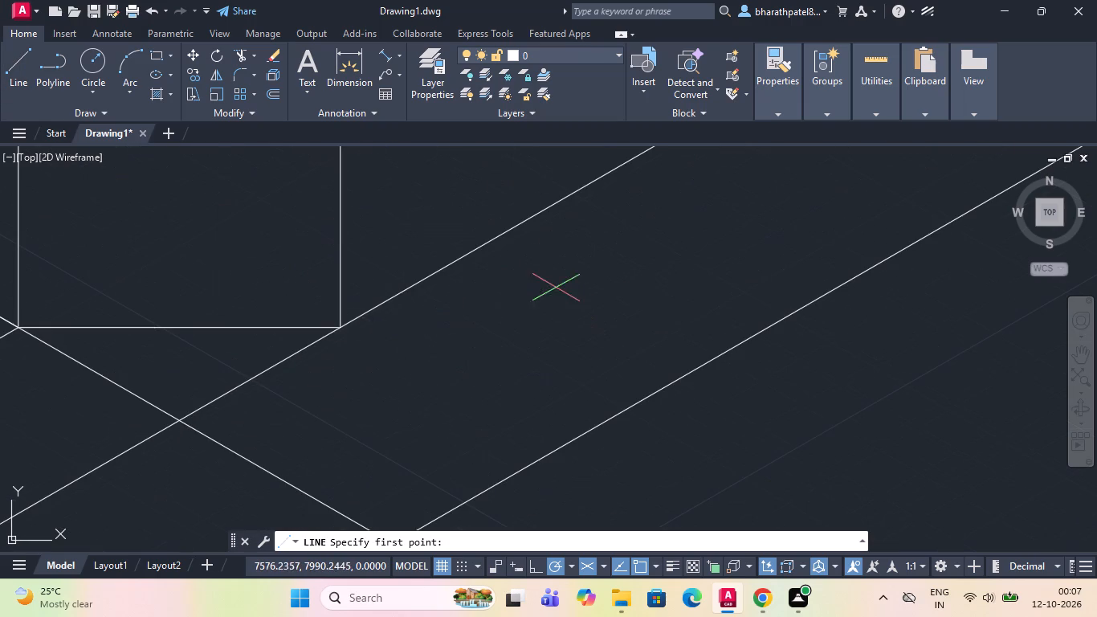
{"action": "left_click", "coordinate": [338, 328]}
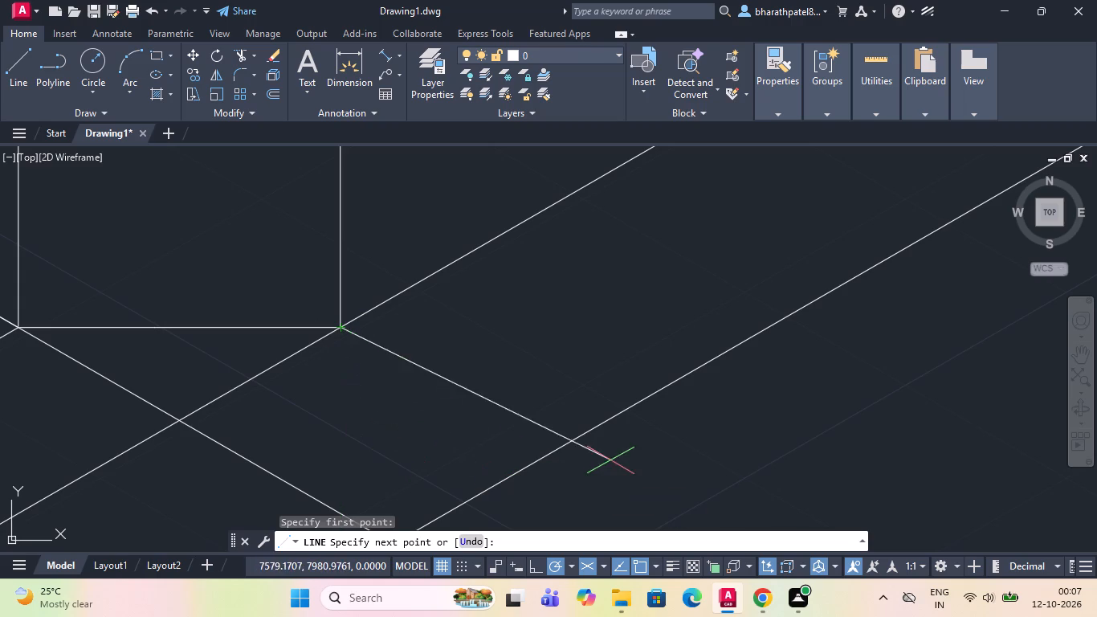
{"action": "scroll", "coordinate": [618, 488], "scroll_direction": "down", "scroll_amount": 3}
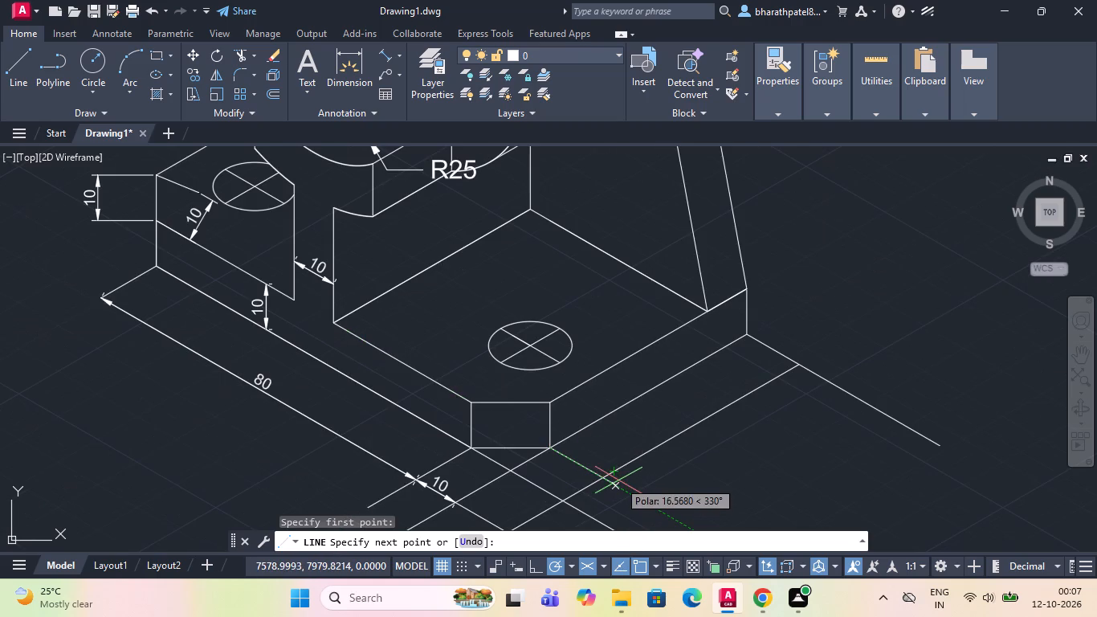
{"action": "left_click", "coordinate": [629, 498]}
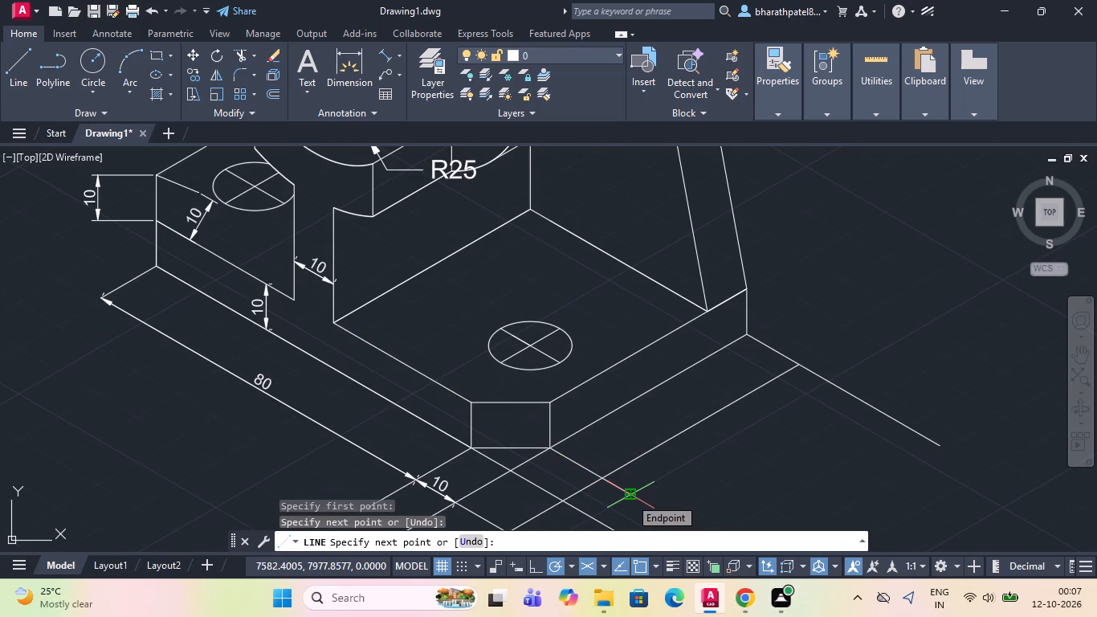
{"action": "key", "text": "Escape"}
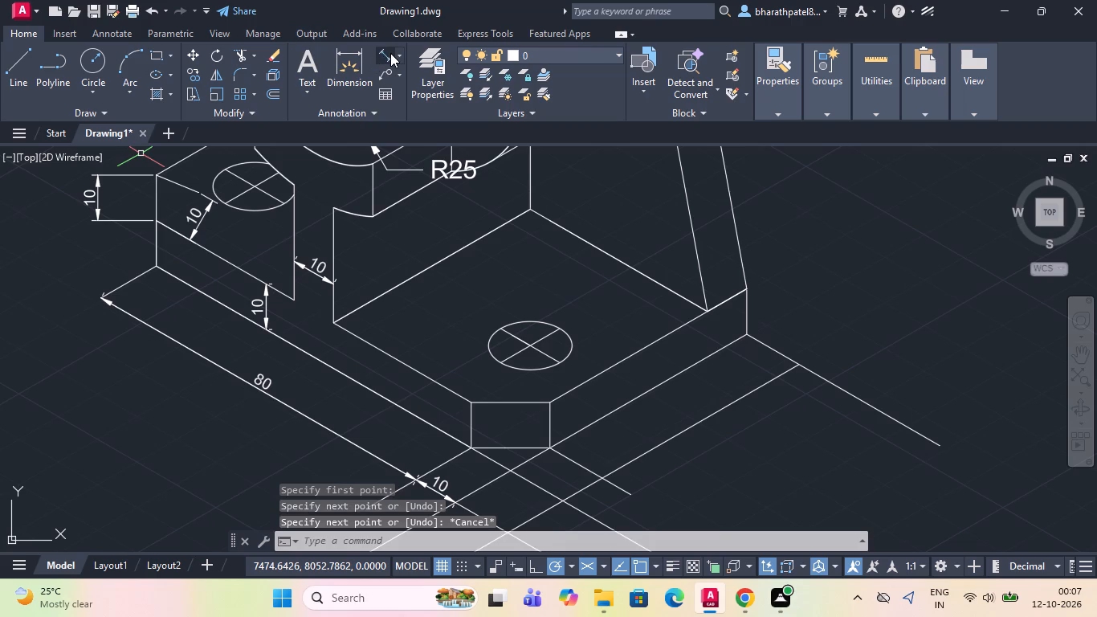
Add an aligned dimension on the offset 210° construction line, from its upper end to its intersection with the chamfer corner's 330° extension line.
{"action": "left_click", "coordinate": [390, 52]}
{"action": "scroll", "coordinate": [434, 250], "scroll_direction": "down", "scroll_amount": 1}
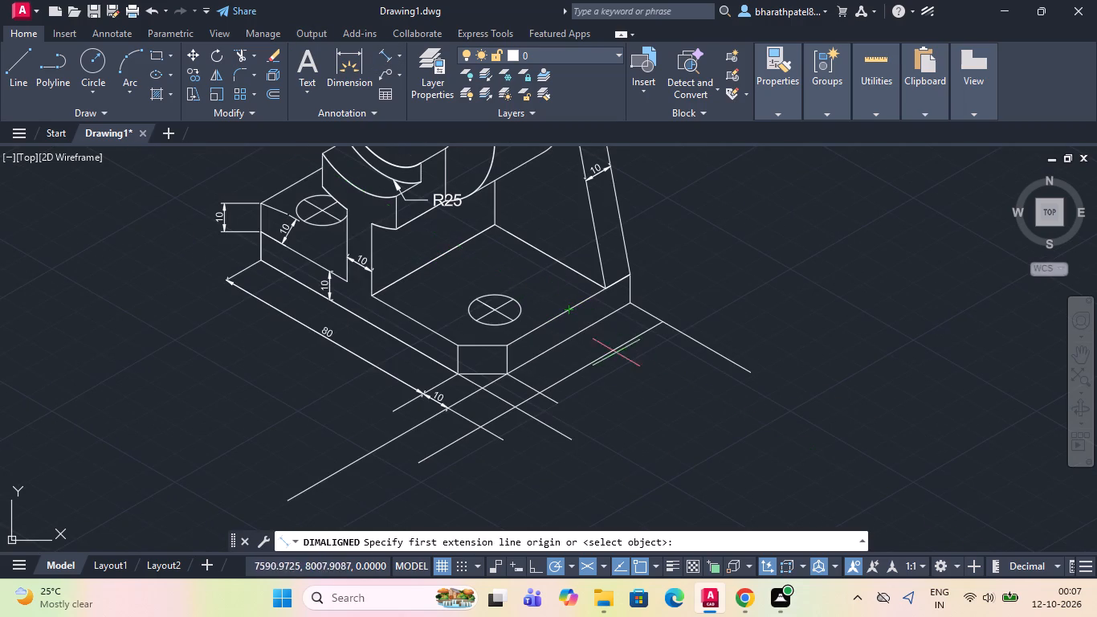
{"action": "scroll", "coordinate": [639, 391], "scroll_direction": "up", "scroll_amount": 2}
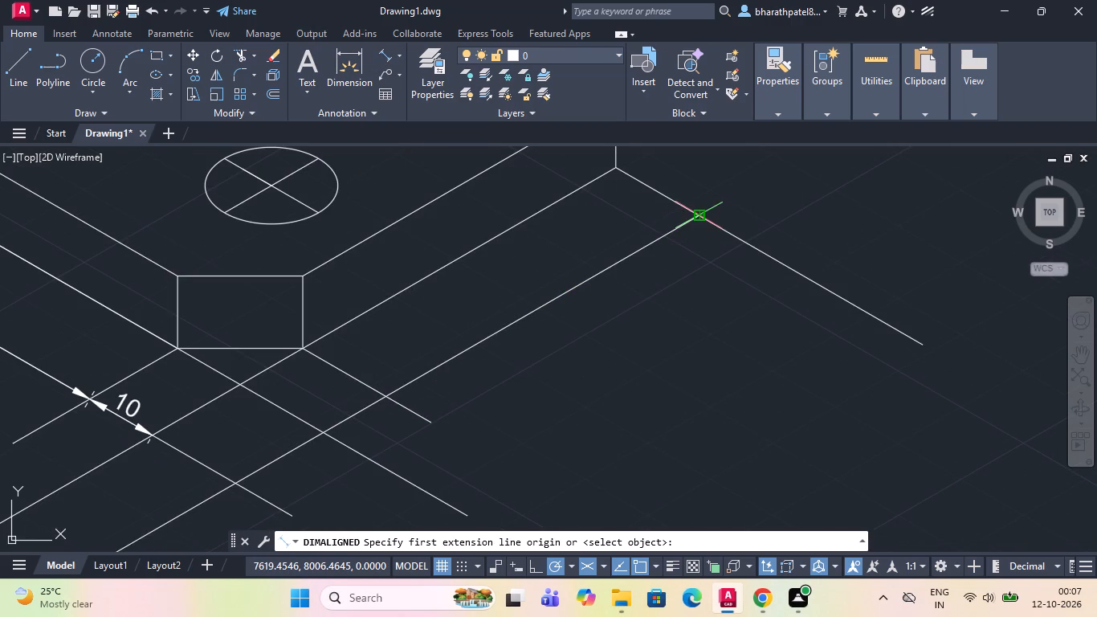
{"action": "left_click", "coordinate": [699, 214]}
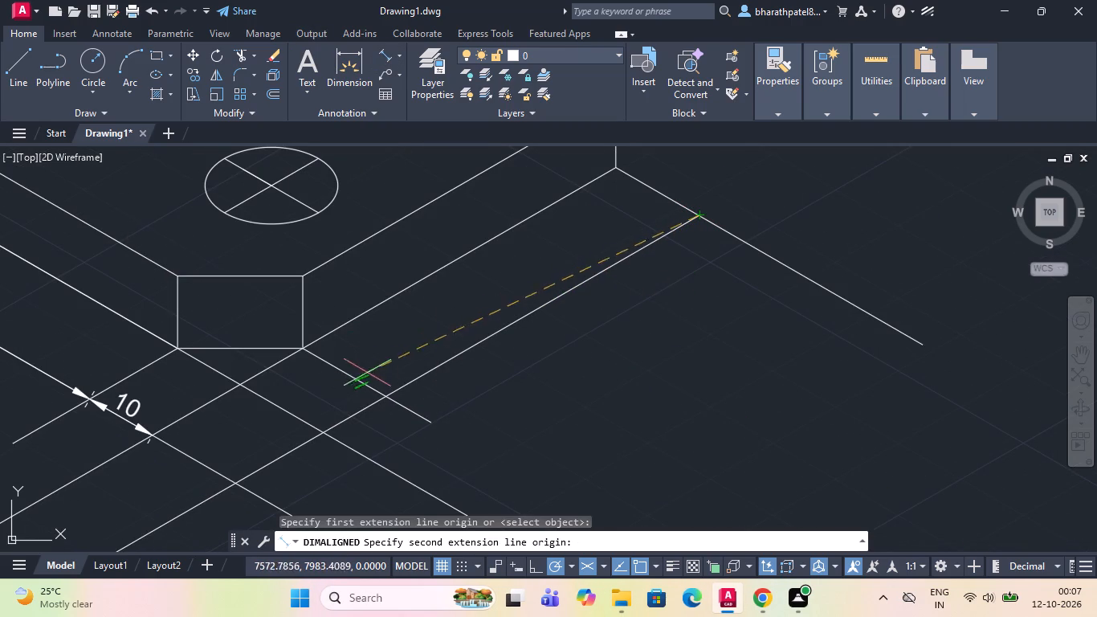
{"action": "left_click", "coordinate": [385, 394]}
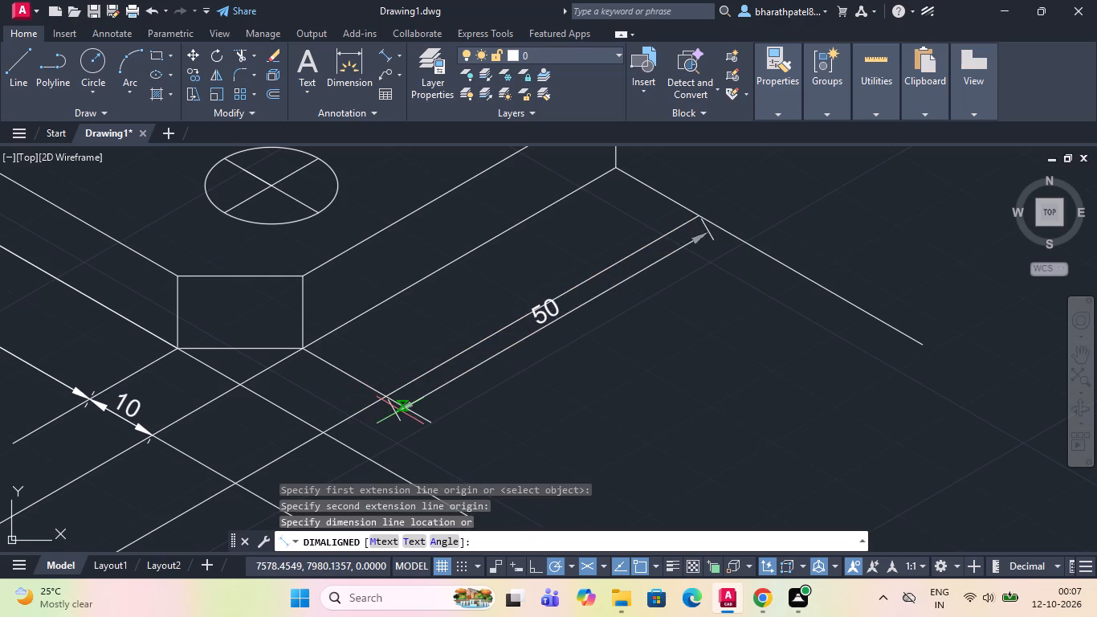
{"action": "scroll", "coordinate": [389, 388], "scroll_direction": "up", "scroll_amount": 3}
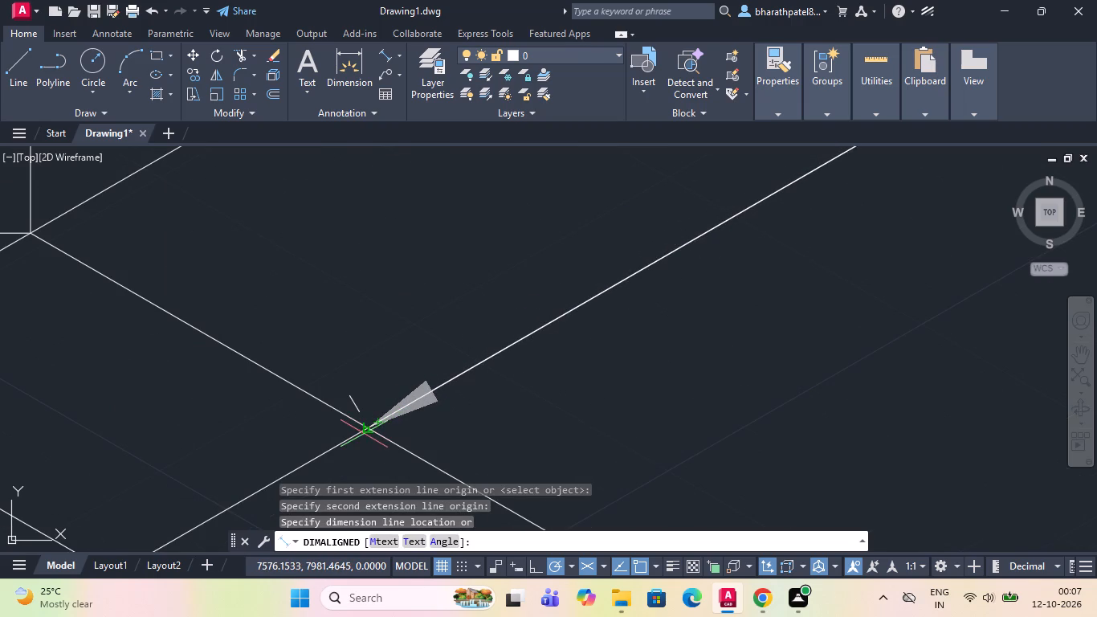
{"action": "left_click", "coordinate": [363, 427]}
{"action": "scroll", "coordinate": [363, 426], "scroll_direction": "down", "scroll_amount": 4}
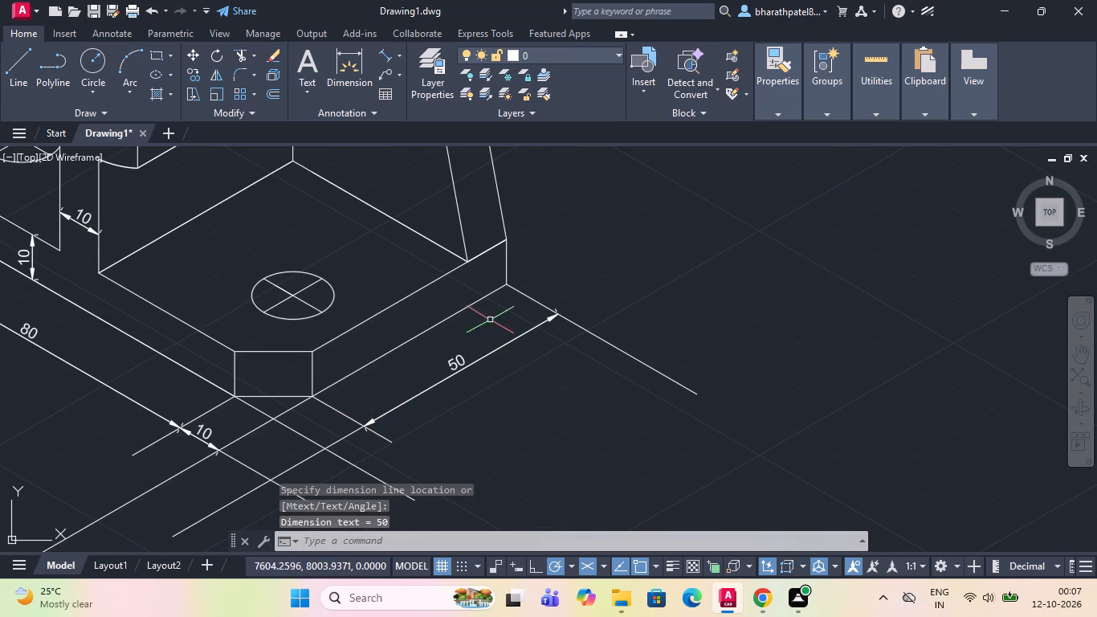
Add an aligned dimension on the offset 210° construction line, between the chamfer corner's 330° extension line and the extended 330° bottom edge.
{"action": "left_click", "coordinate": [381, 55]}
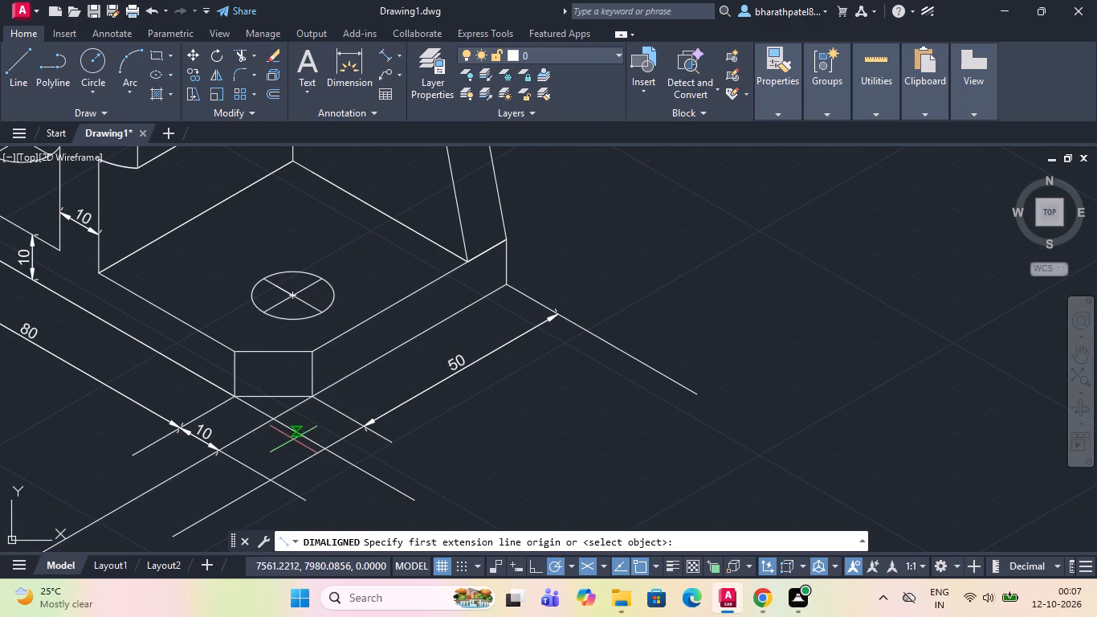
{"action": "scroll", "coordinate": [291, 441], "scroll_direction": "up", "scroll_amount": 2}
{"action": "scroll", "coordinate": [290, 439], "scroll_direction": "down", "scroll_amount": 2}
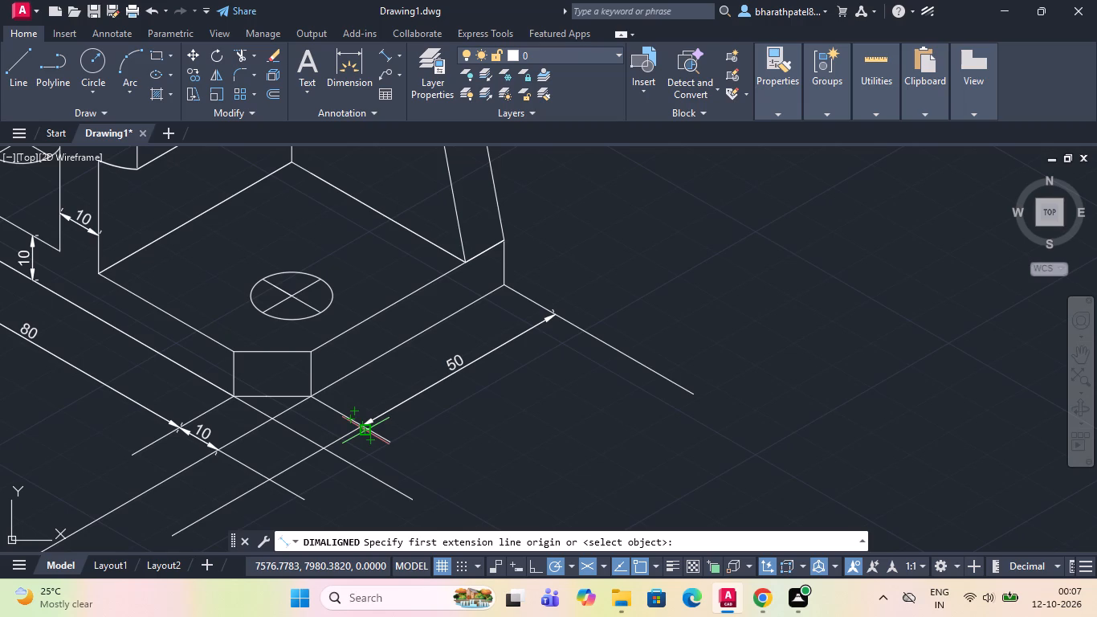
{"action": "scroll", "coordinate": [387, 432], "scroll_direction": "up", "scroll_amount": 4}
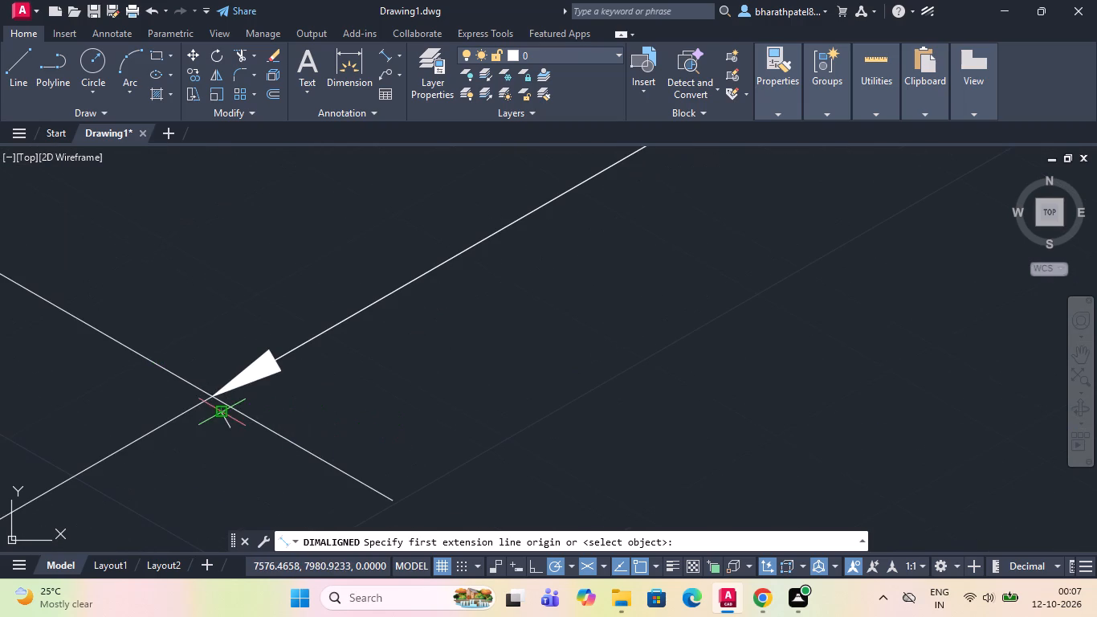
{"action": "left_click", "coordinate": [215, 395]}
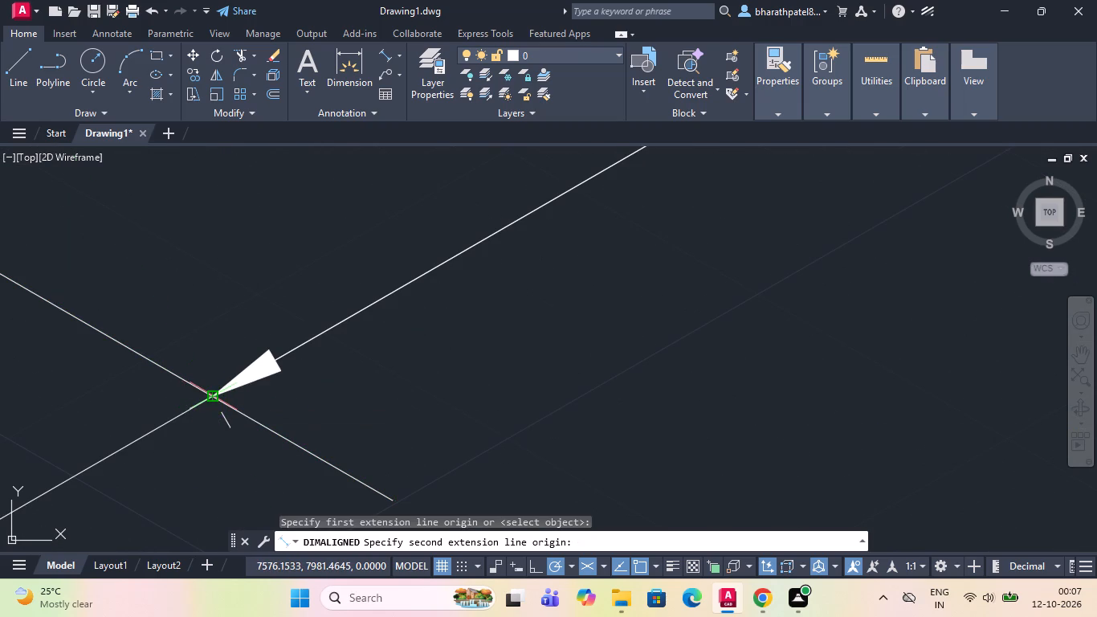
{"action": "scroll", "coordinate": [216, 395], "scroll_direction": "down", "scroll_amount": 5}
{"action": "scroll", "coordinate": [192, 411], "scroll_direction": "up", "scroll_amount": 4}
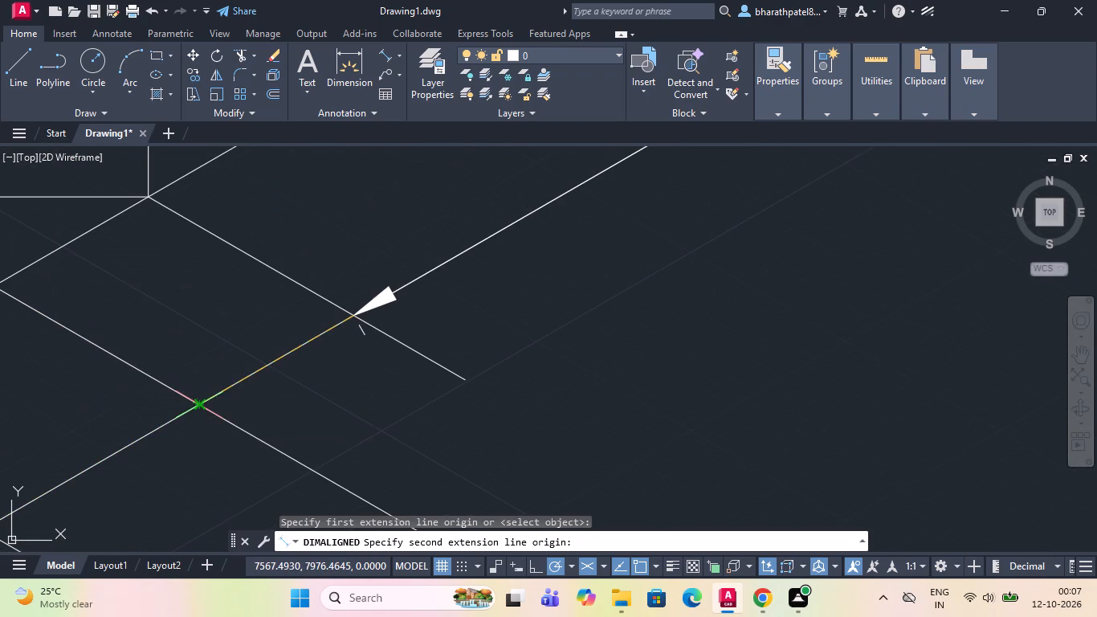
{"action": "left_click", "coordinate": [202, 405]}
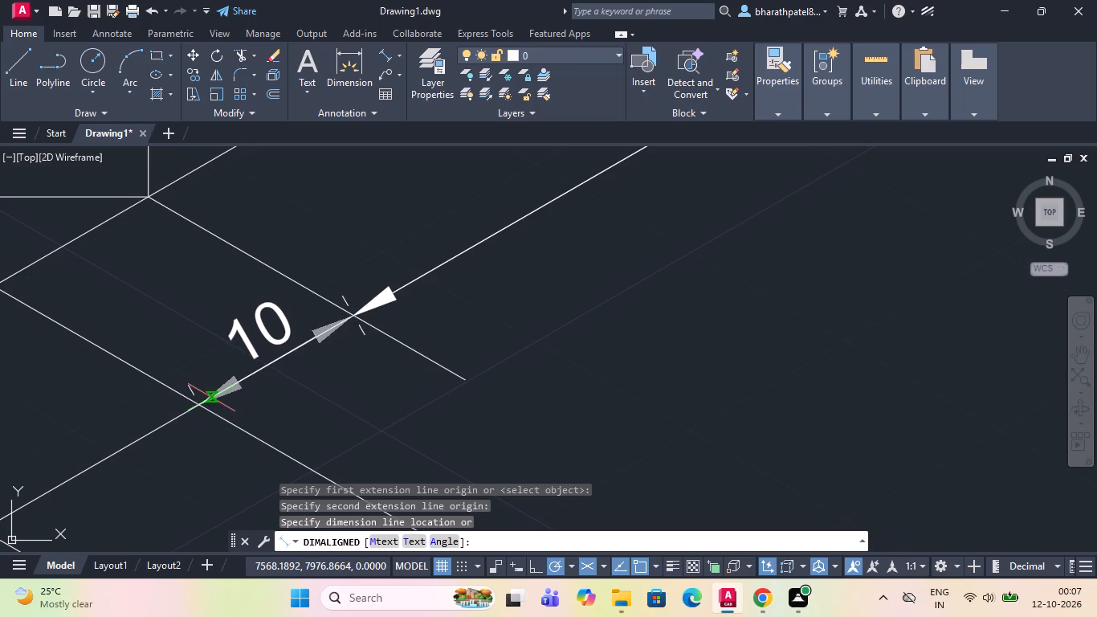
{"action": "left_click", "coordinate": [211, 398]}
{"action": "scroll", "coordinate": [211, 398], "scroll_direction": "down", "scroll_amount": 4}
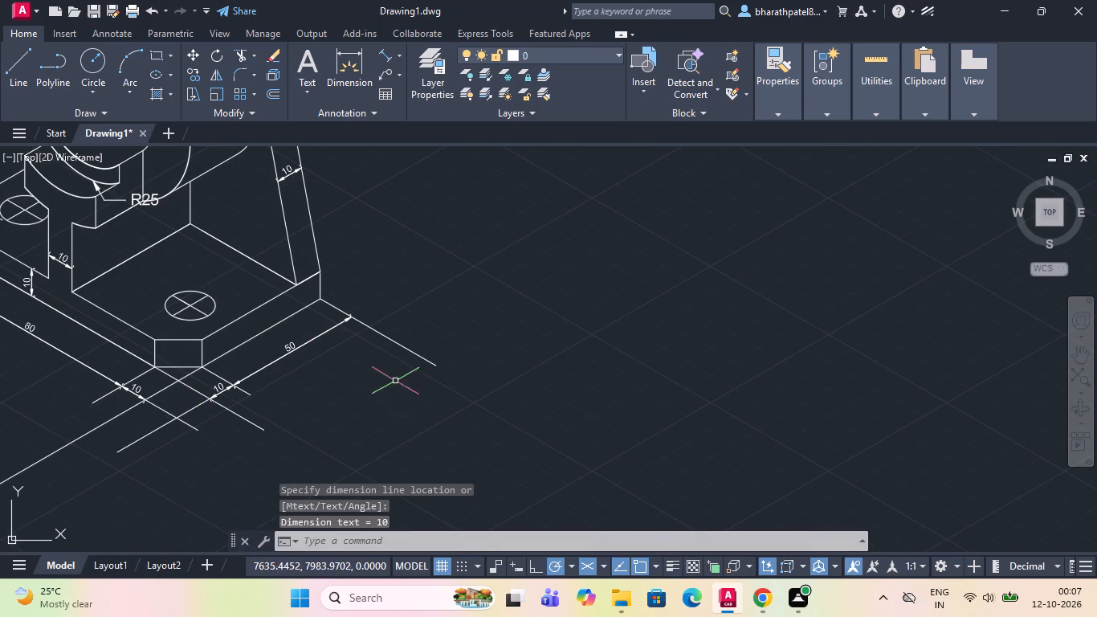
Delete the offset 210° and 330° construction lines lying under the base-edge dimensions.
{"action": "left_click", "coordinate": [403, 345]}
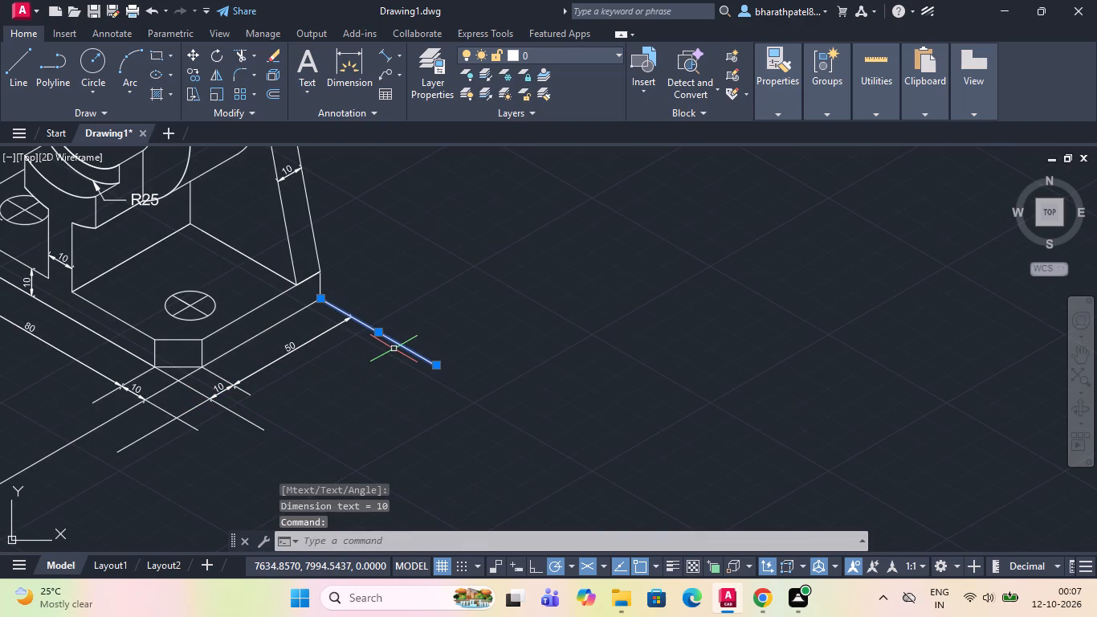
{"action": "key", "text": "Escape"}
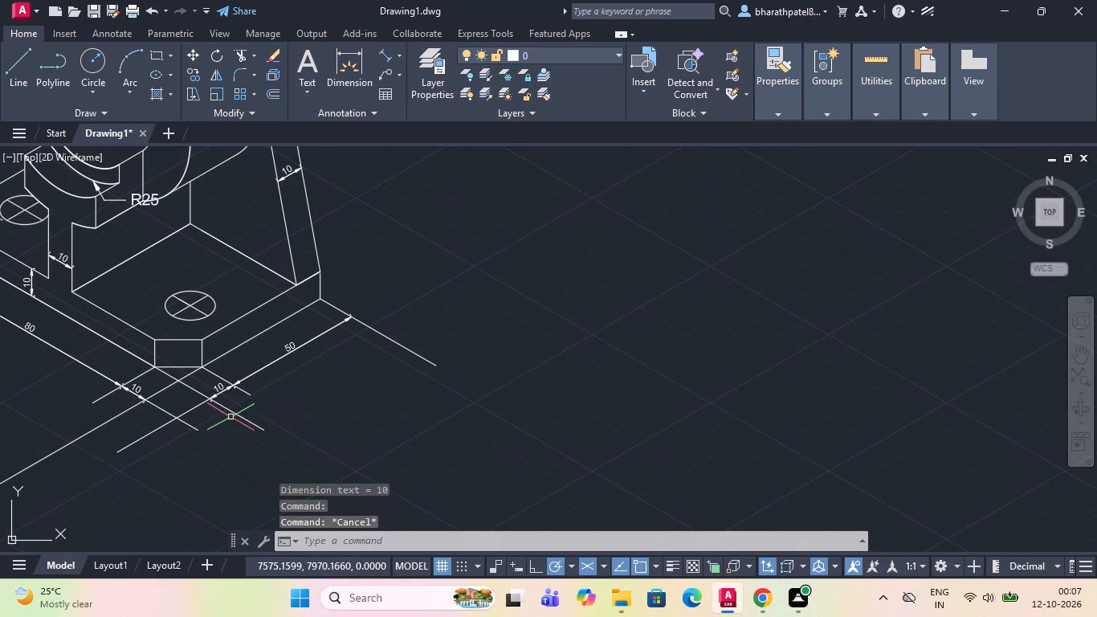
{"action": "left_click", "coordinate": [138, 439]}
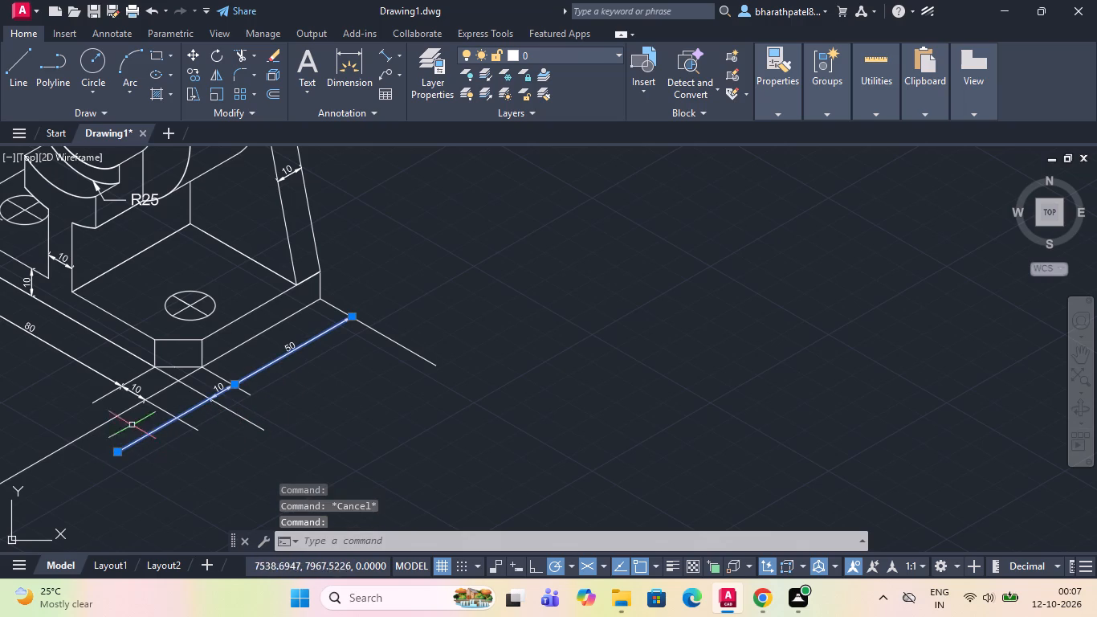
{"action": "left_click", "coordinate": [193, 428]}
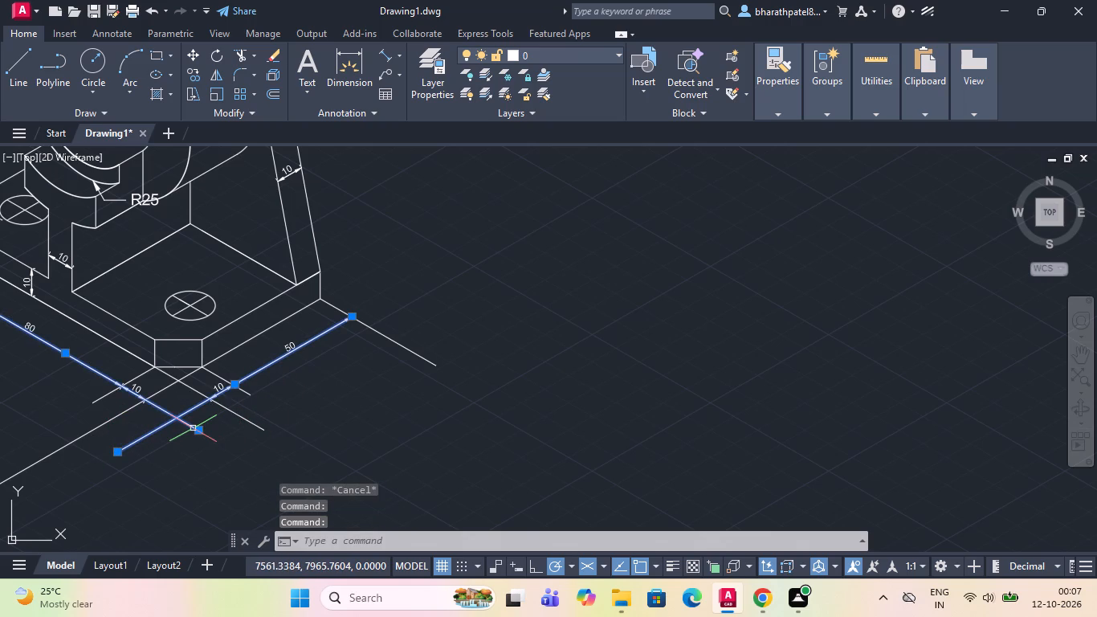
{"action": "key", "text": "Delete"}
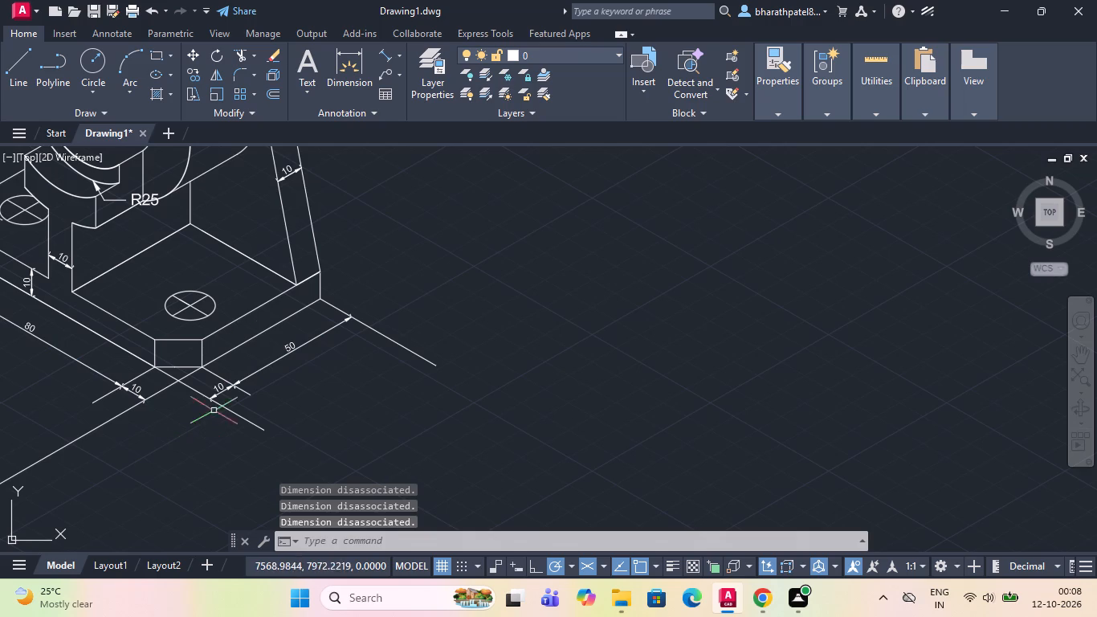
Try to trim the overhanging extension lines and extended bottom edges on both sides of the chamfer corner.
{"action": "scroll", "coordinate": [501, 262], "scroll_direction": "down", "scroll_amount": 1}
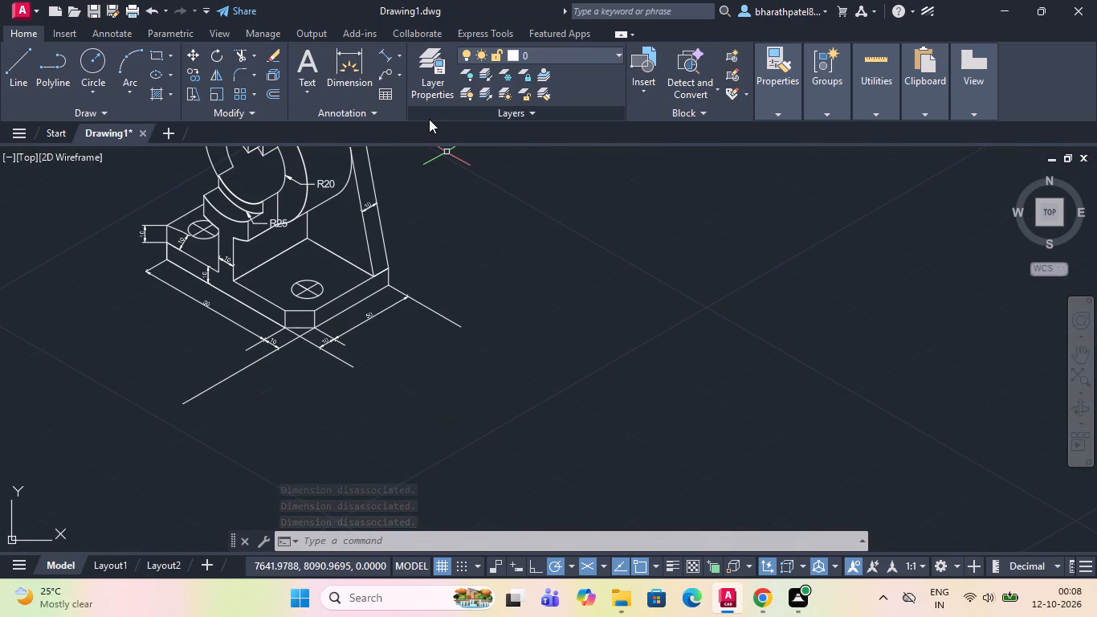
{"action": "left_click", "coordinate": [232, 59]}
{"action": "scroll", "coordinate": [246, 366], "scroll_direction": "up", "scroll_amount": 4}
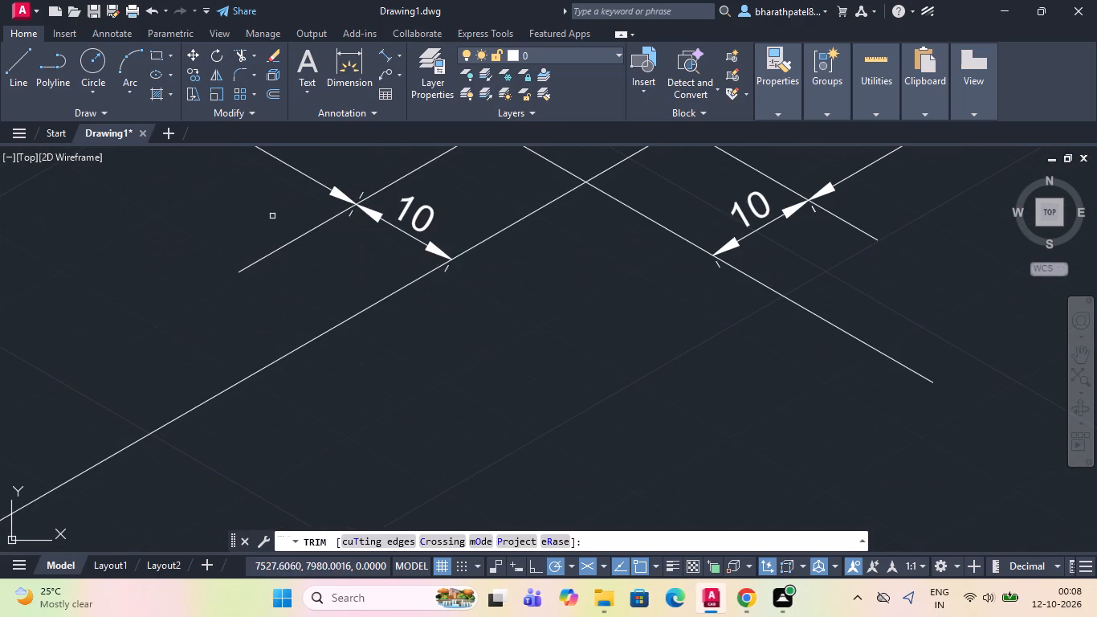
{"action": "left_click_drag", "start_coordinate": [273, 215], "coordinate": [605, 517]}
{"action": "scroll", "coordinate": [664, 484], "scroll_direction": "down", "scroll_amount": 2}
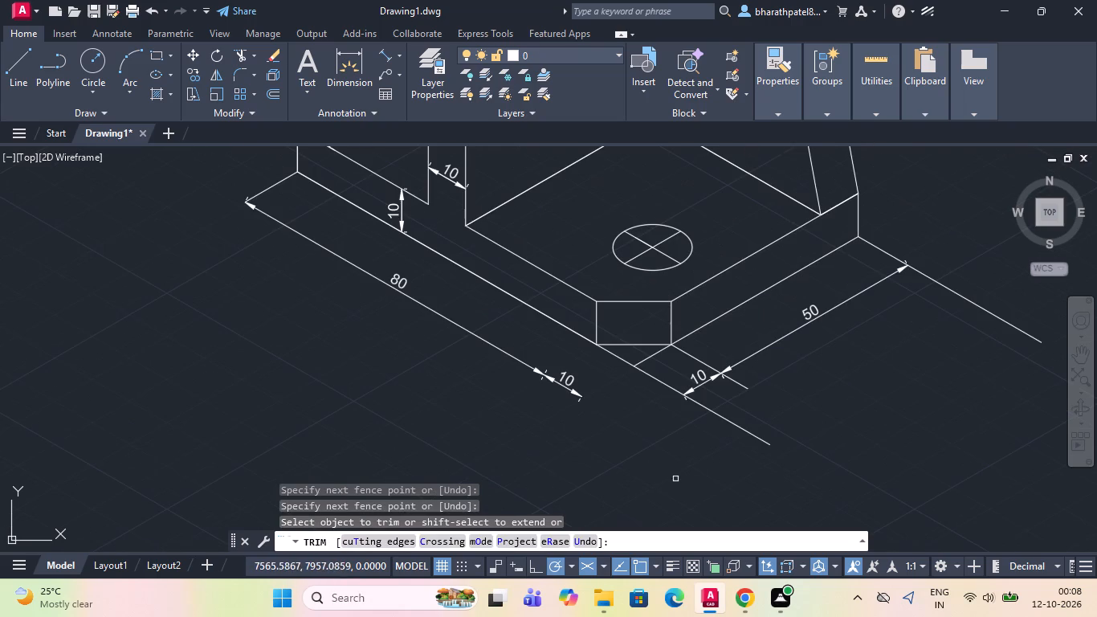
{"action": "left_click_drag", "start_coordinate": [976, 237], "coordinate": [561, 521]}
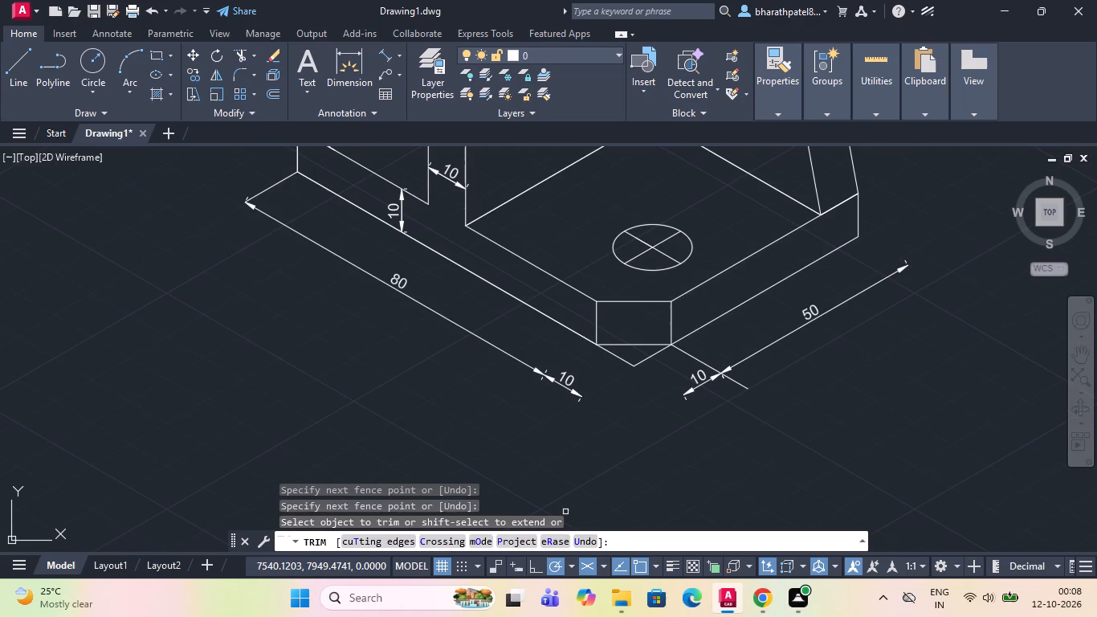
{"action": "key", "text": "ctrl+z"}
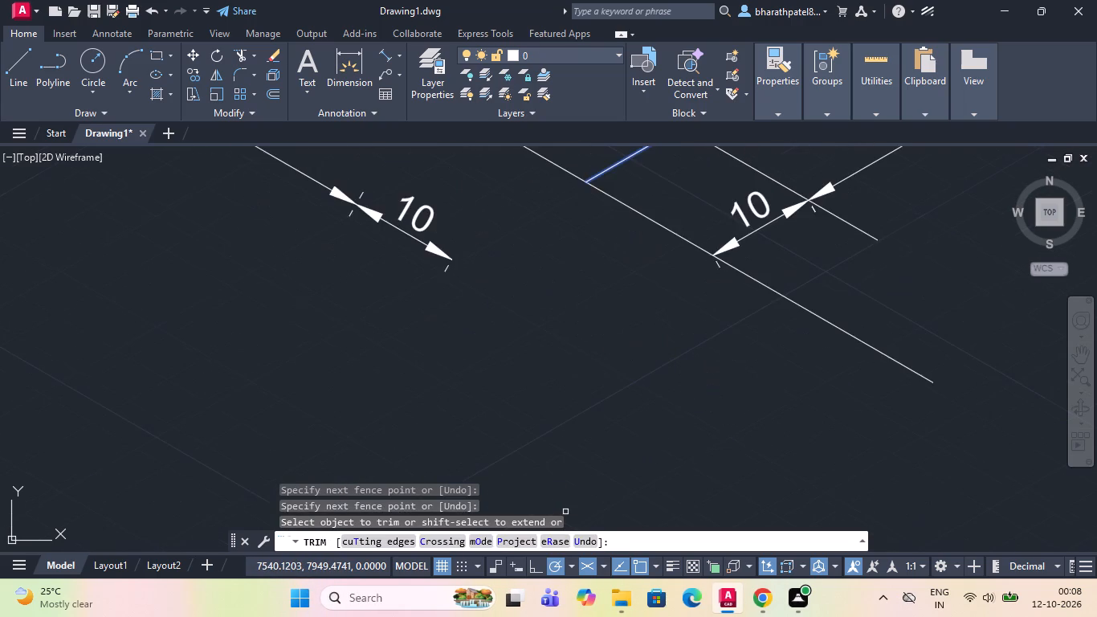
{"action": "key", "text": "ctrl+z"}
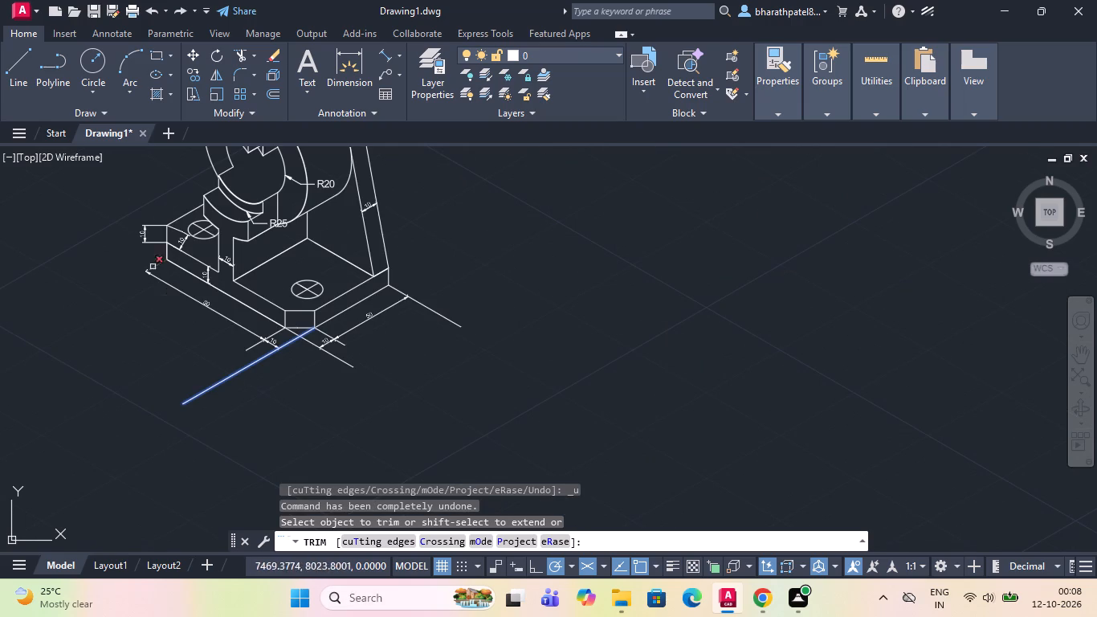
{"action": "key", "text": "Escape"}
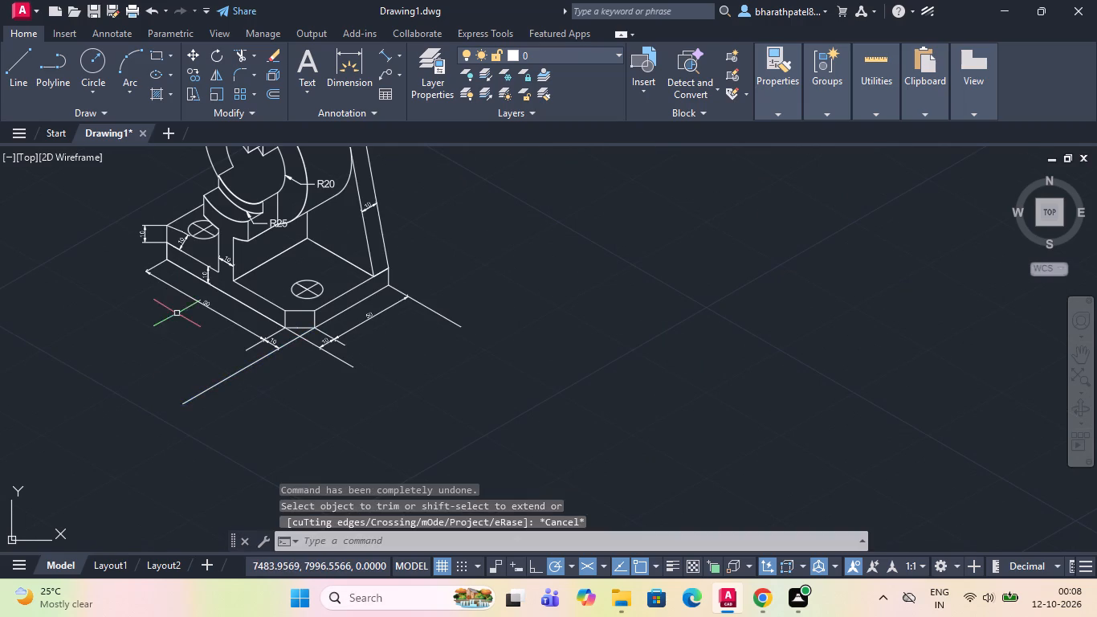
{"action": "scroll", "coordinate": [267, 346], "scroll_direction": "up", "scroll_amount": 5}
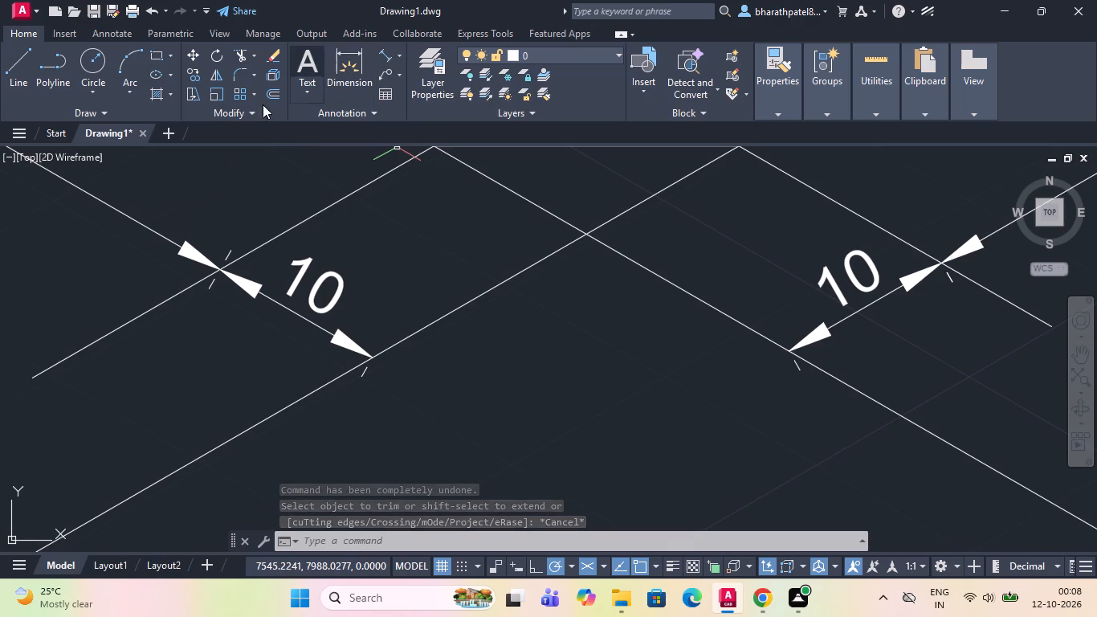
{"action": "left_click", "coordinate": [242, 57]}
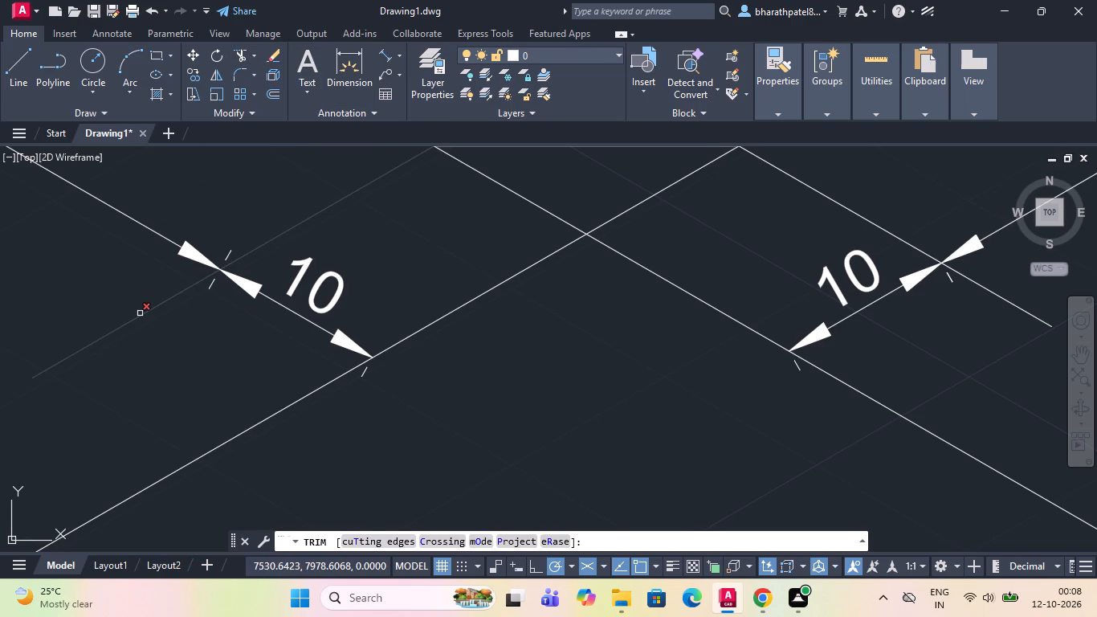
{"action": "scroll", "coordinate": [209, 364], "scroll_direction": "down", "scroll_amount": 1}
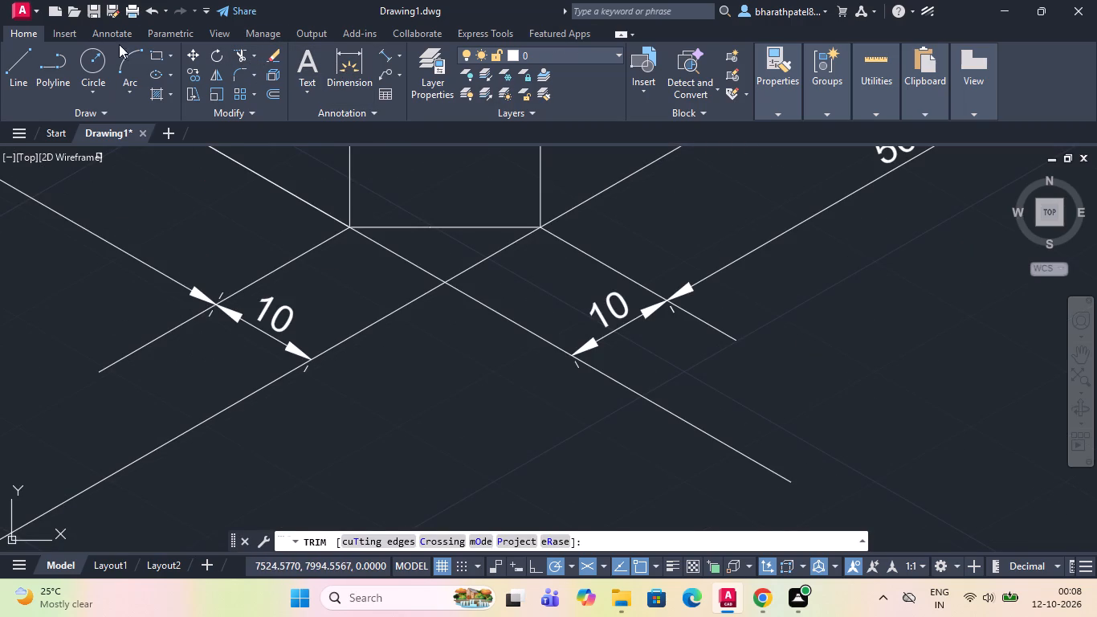
Draw a two-segment 330° line from the shared end of the 80 and 10 dimensions past the extended 210° bottom edge, first segment about 12.7 units.
{"action": "left_click", "coordinate": [18, 69]}
{"action": "scroll", "coordinate": [179, 314], "scroll_direction": "up", "scroll_amount": 4}
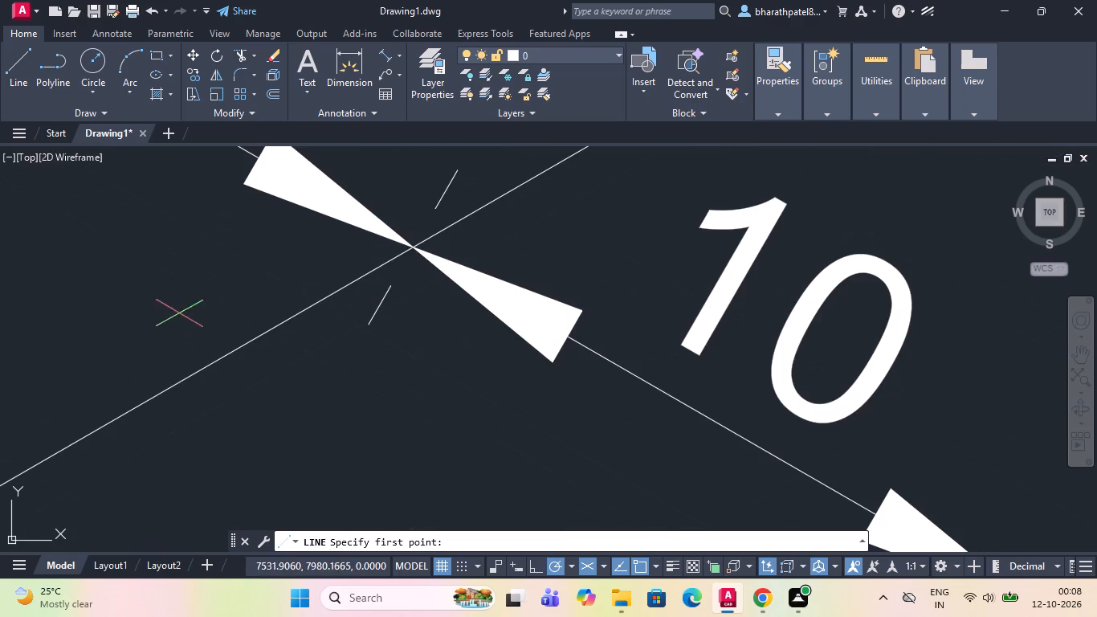
{"action": "left_click", "coordinate": [412, 247]}
{"action": "scroll", "coordinate": [412, 247], "scroll_direction": "down", "scroll_amount": 3}
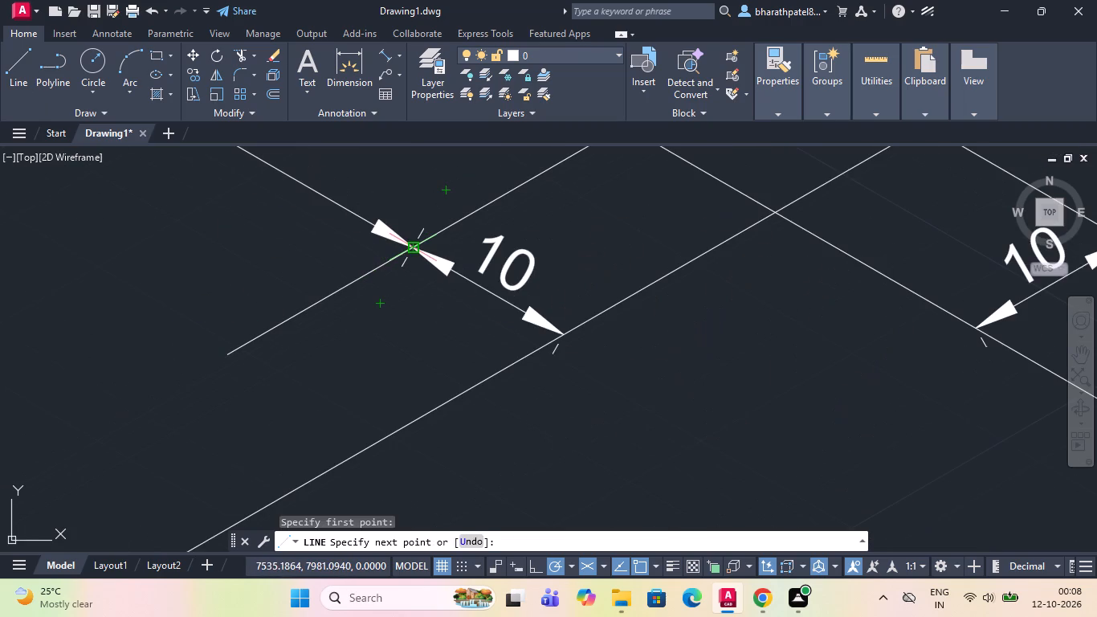
{"action": "left_click", "coordinate": [605, 365]}
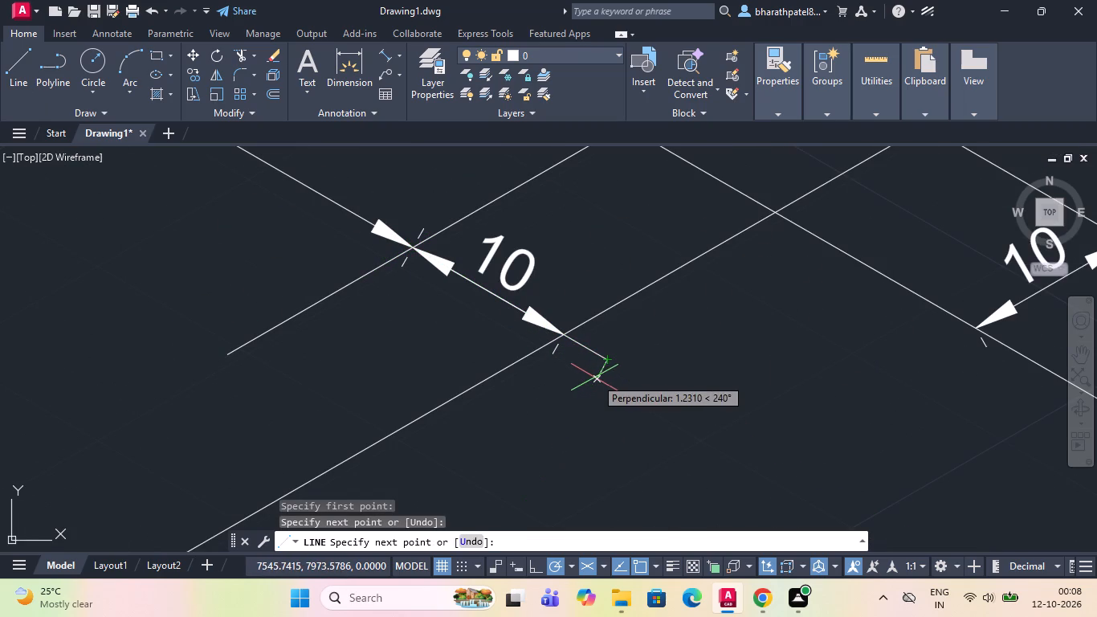
{"action": "left_click", "coordinate": [714, 423]}
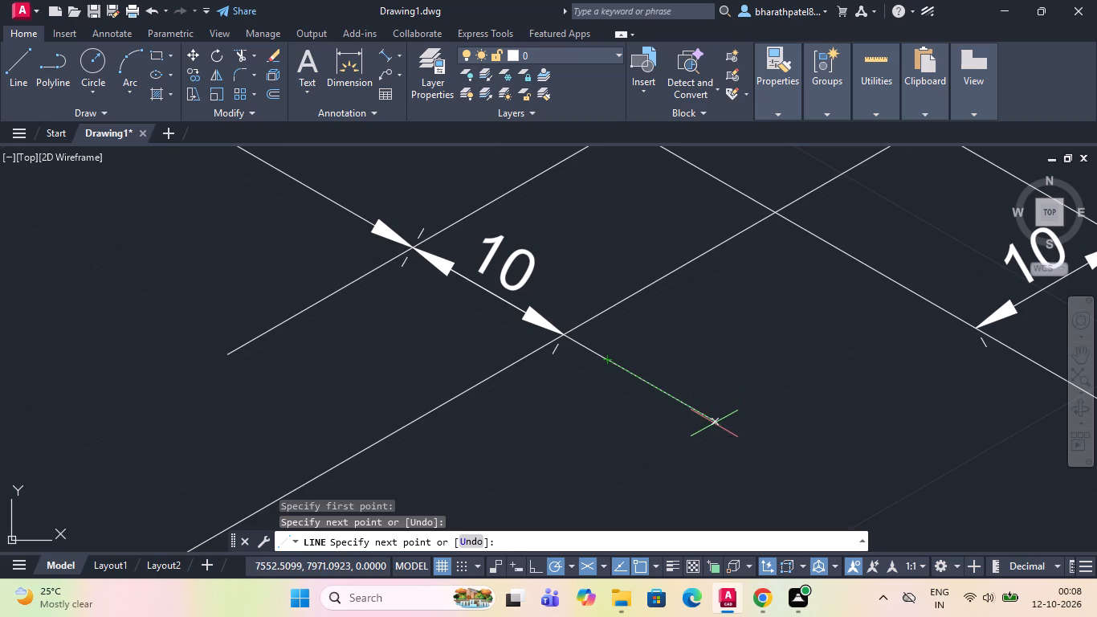
{"action": "key", "text": "Escape"}
{"action": "scroll", "coordinate": [708, 423], "scroll_direction": "down", "scroll_amount": 3}
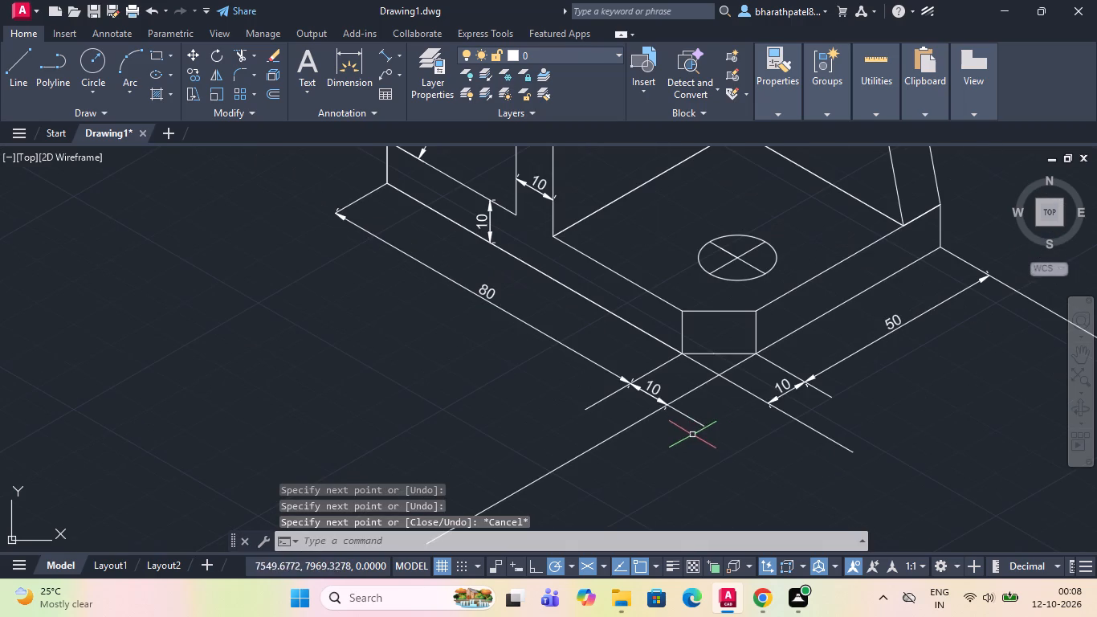
Draw a 210° line about 16 units long from the shared end of the 50 and 10 dimensions past the extended 330° bottom edge.
{"action": "left_click", "coordinate": [22, 60]}
{"action": "scroll", "coordinate": [761, 402], "scroll_direction": "up", "scroll_amount": 3}
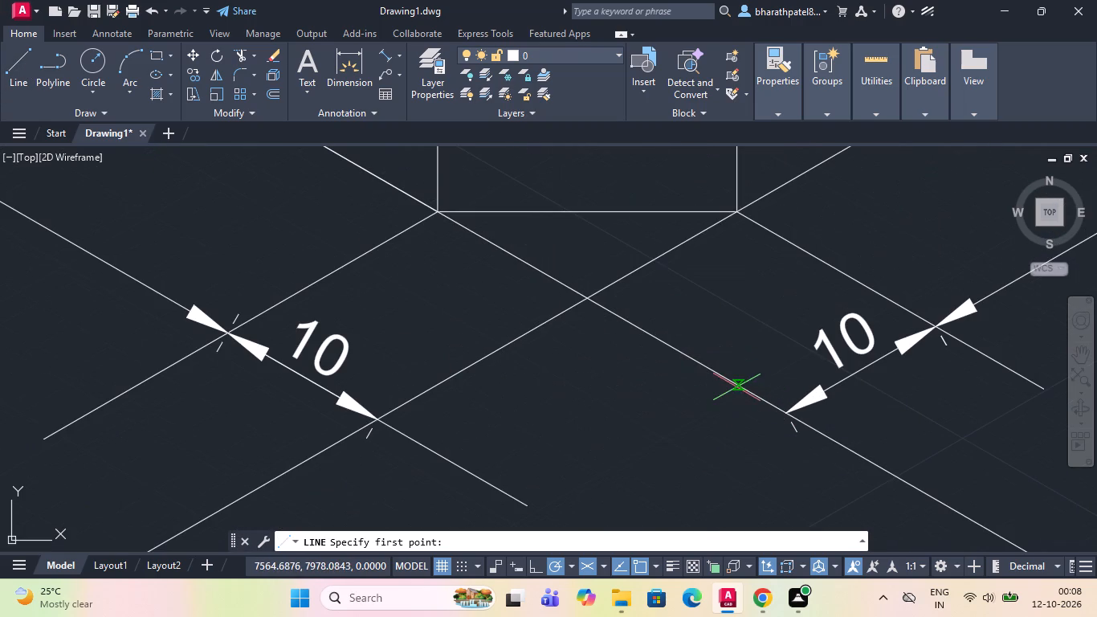
{"action": "scroll", "coordinate": [761, 441], "scroll_direction": "down", "scroll_amount": 2}
{"action": "scroll", "coordinate": [843, 397], "scroll_direction": "up", "scroll_amount": 3}
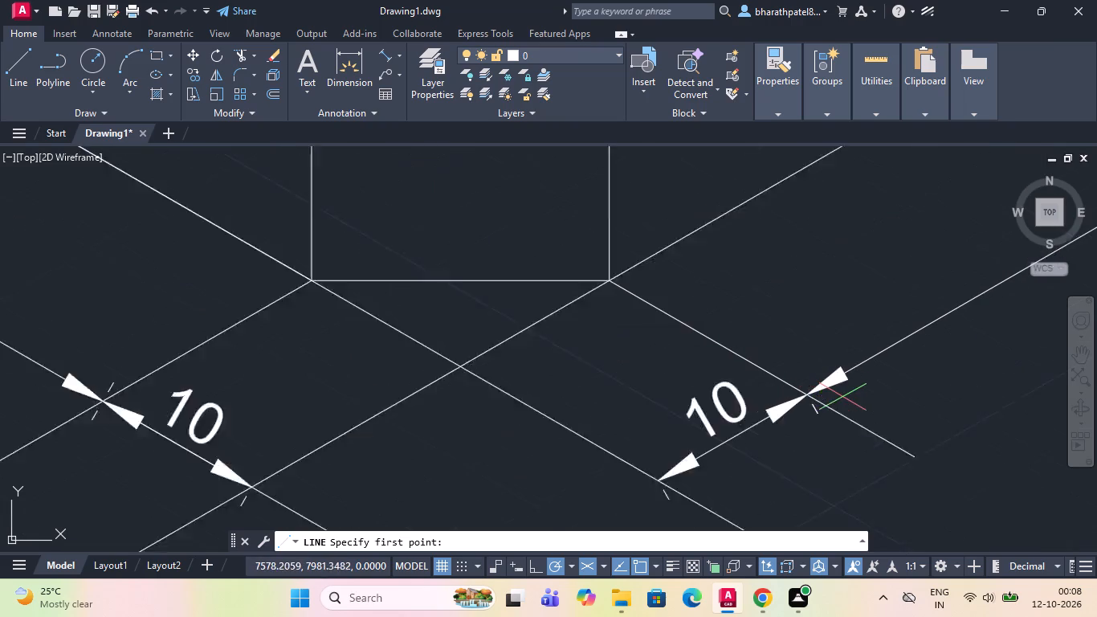
{"action": "left_click", "coordinate": [789, 396]}
{"action": "scroll", "coordinate": [789, 396], "scroll_direction": "down", "scroll_amount": 2}
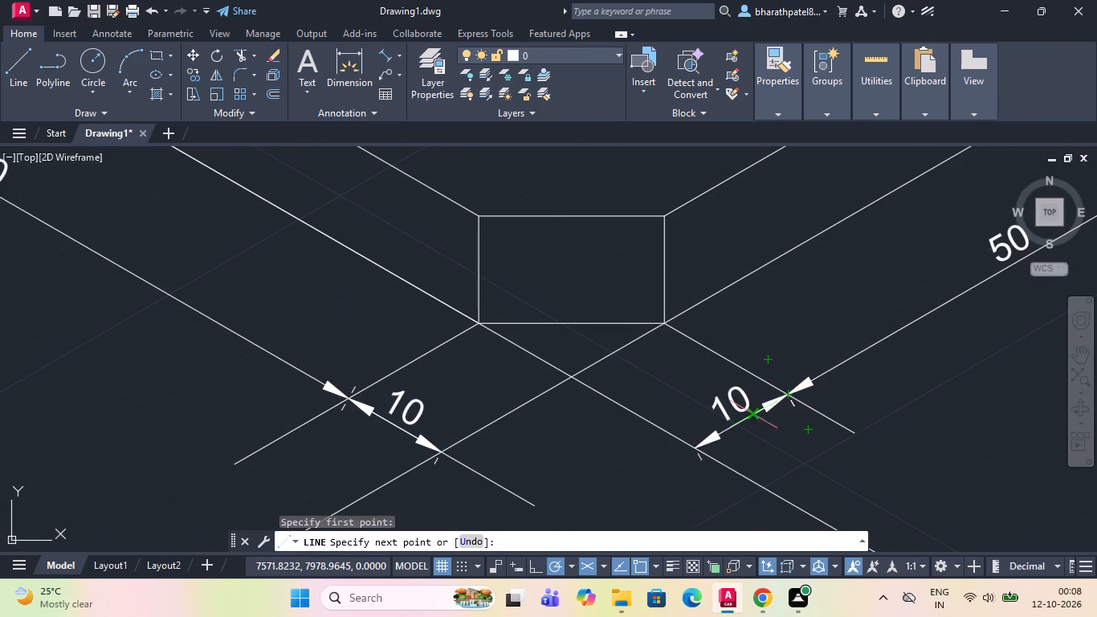
{"action": "left_click", "coordinate": [642, 484]}
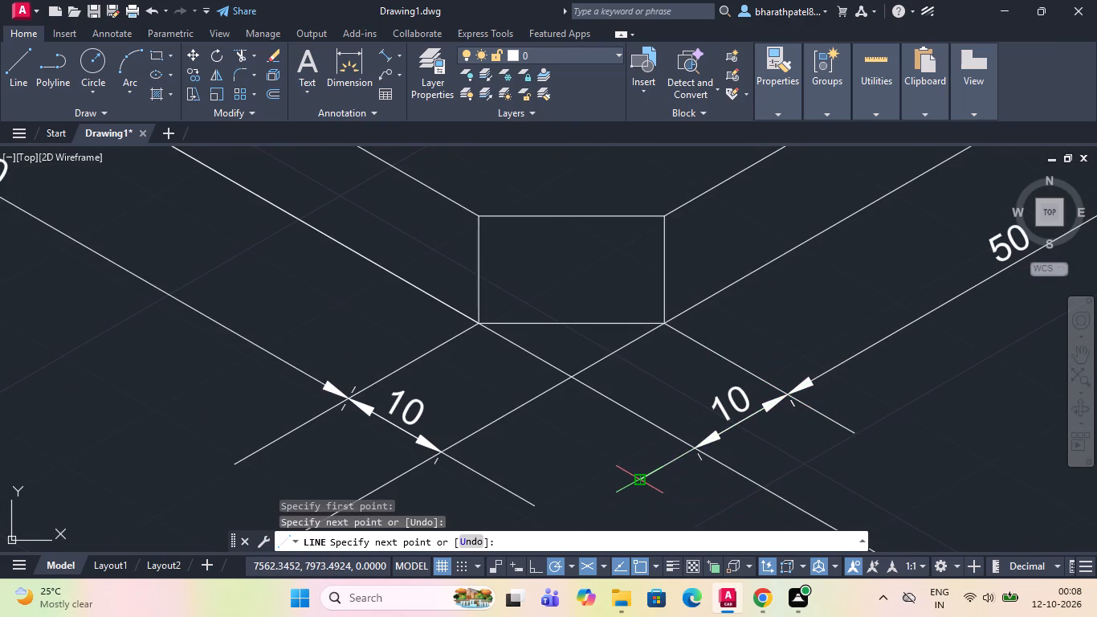
{"action": "key", "text": "Escape"}
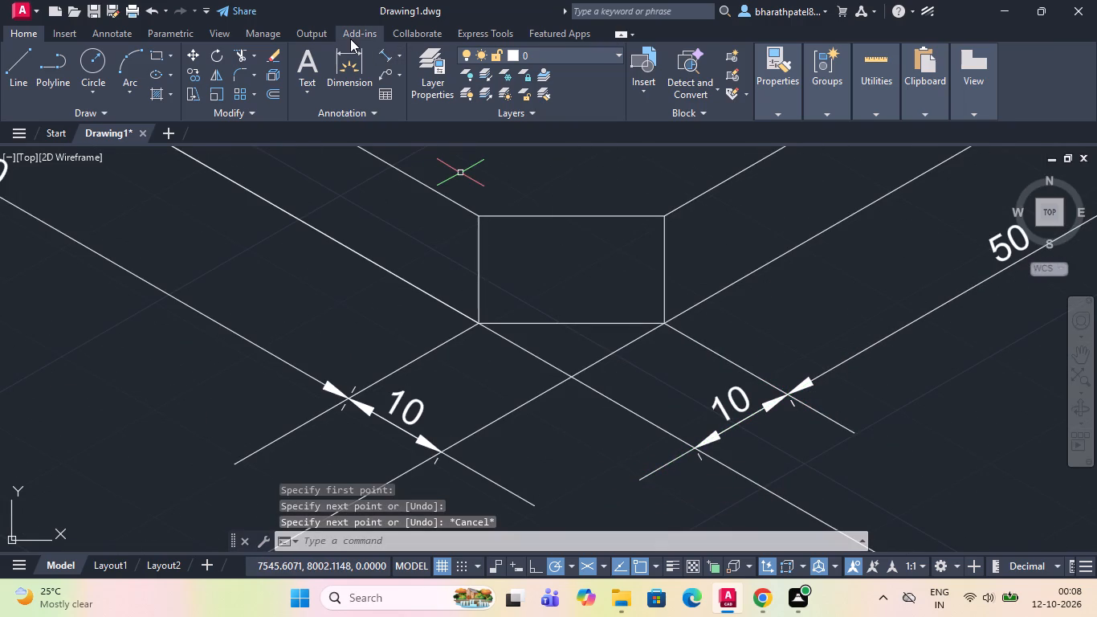
Trim the overhanging ends of the extension lines and extended bottom edges beyond both 10 dimensions at the chamfer corner.
{"action": "left_click", "coordinate": [242, 55]}
{"action": "left_click_drag", "start_coordinate": [634, 433], "coordinate": [649, 460]}
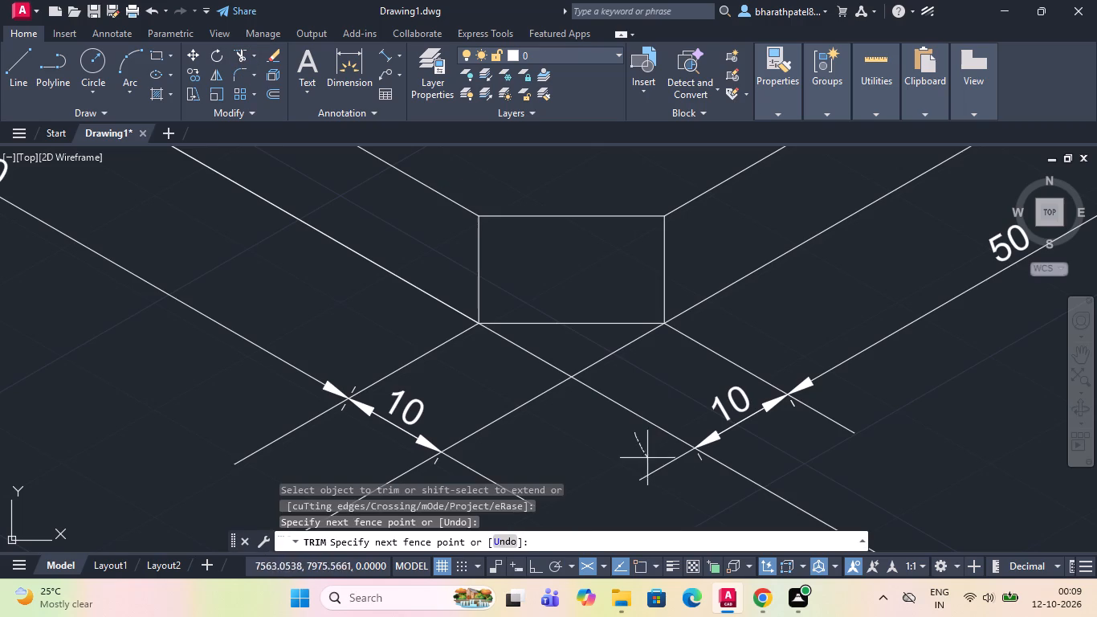
{"action": "left_click_drag", "start_coordinate": [649, 460], "coordinate": [836, 388]}
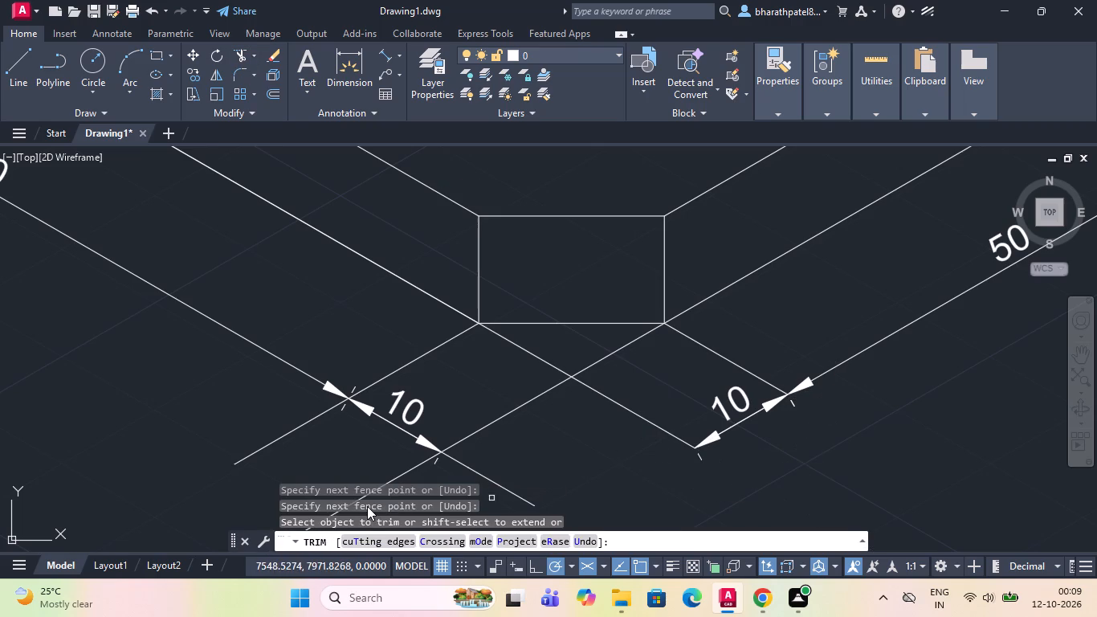
{"action": "scroll", "coordinate": [335, 371], "scroll_direction": "down", "scroll_amount": 2}
{"action": "scroll", "coordinate": [334, 503], "scroll_direction": "up", "scroll_amount": 2}
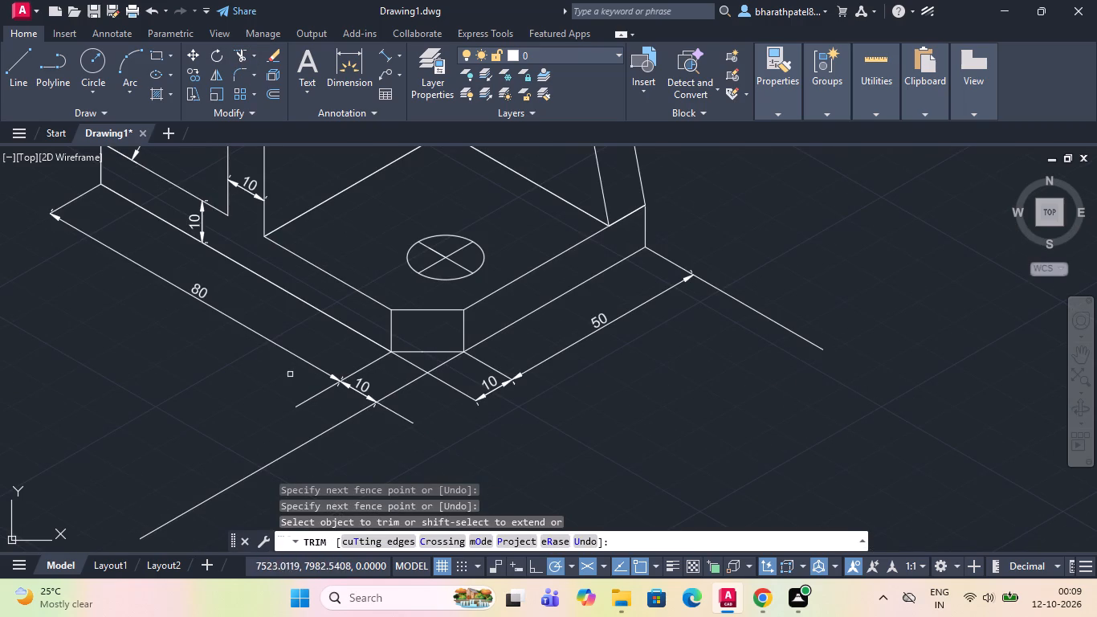
{"action": "left_click_drag", "start_coordinate": [290, 374], "coordinate": [403, 411]}
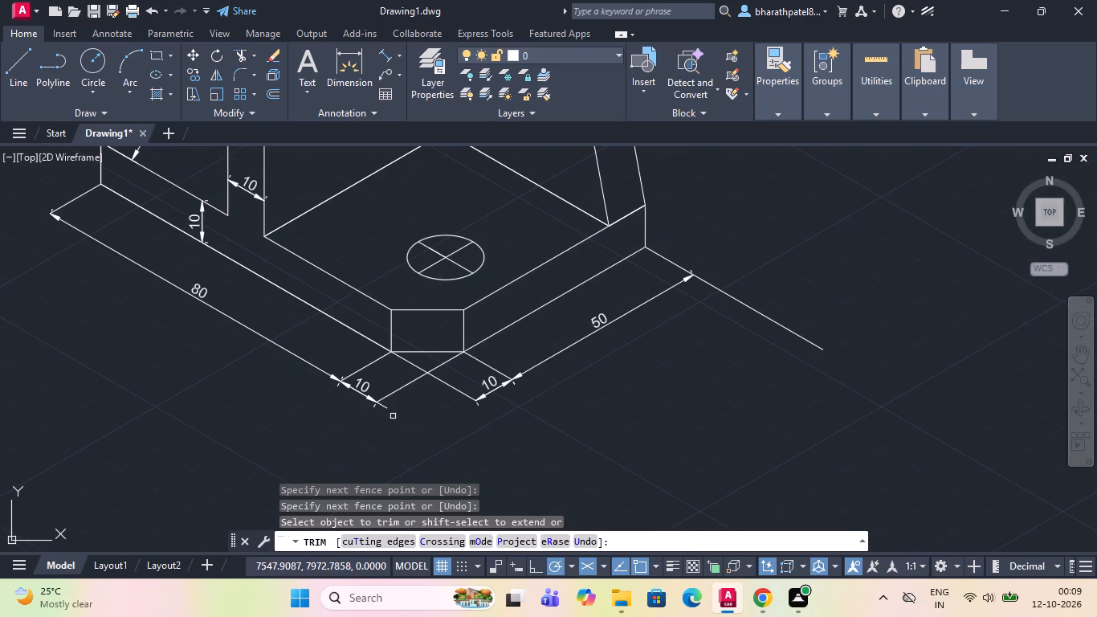
{"action": "scroll", "coordinate": [392, 415], "scroll_direction": "up", "scroll_amount": 4}
{"action": "left_click_drag", "start_coordinate": [357, 341], "coordinate": [280, 395]}
{"action": "scroll", "coordinate": [280, 395], "scroll_direction": "down", "scroll_amount": 4}
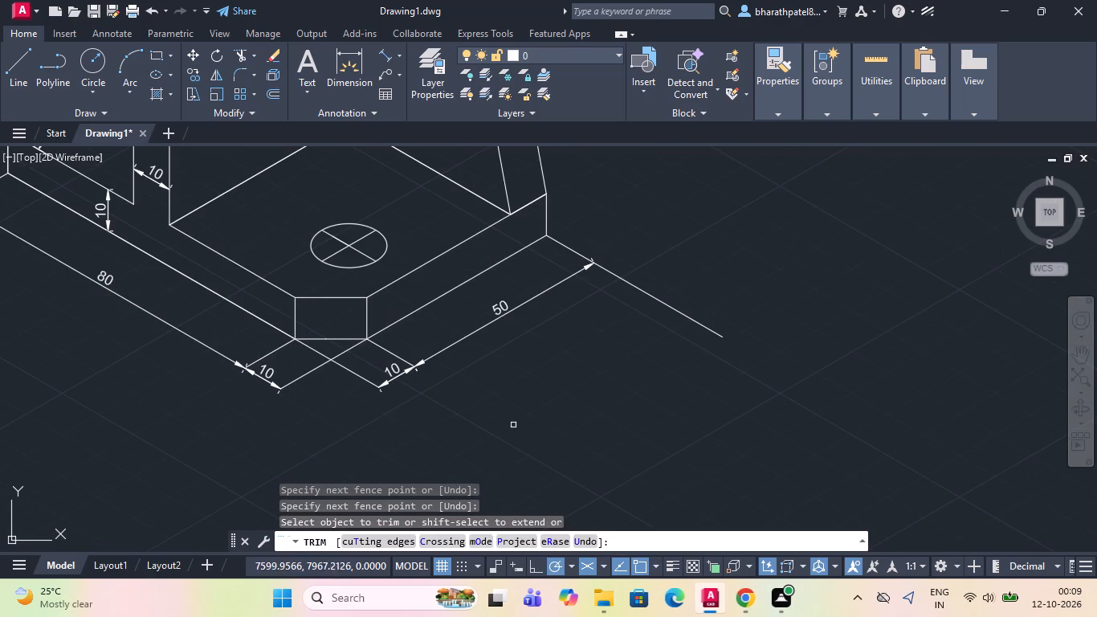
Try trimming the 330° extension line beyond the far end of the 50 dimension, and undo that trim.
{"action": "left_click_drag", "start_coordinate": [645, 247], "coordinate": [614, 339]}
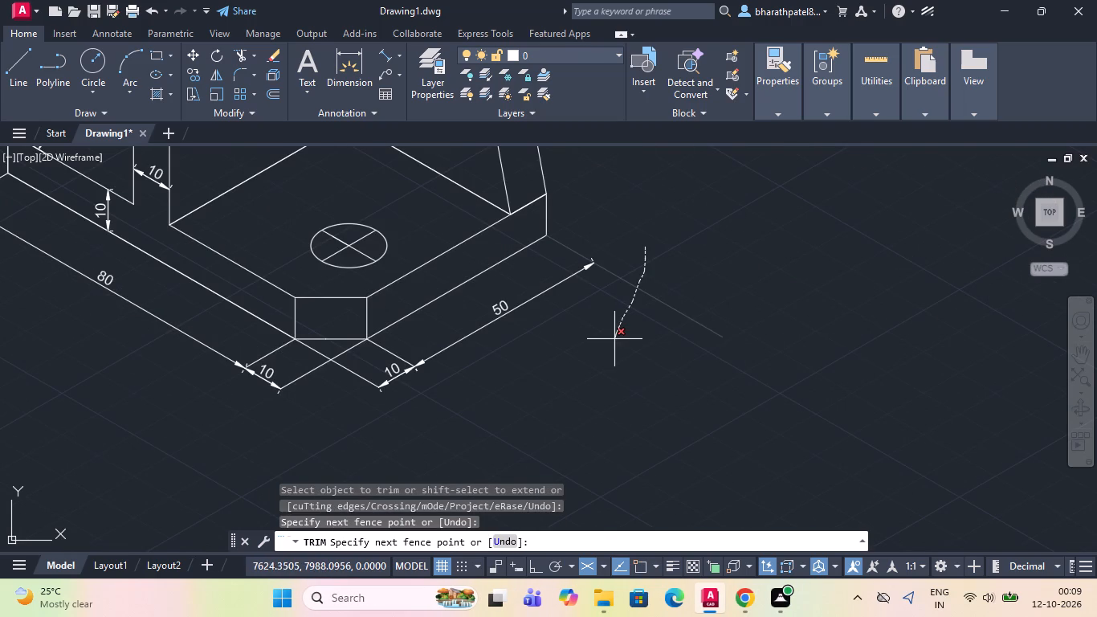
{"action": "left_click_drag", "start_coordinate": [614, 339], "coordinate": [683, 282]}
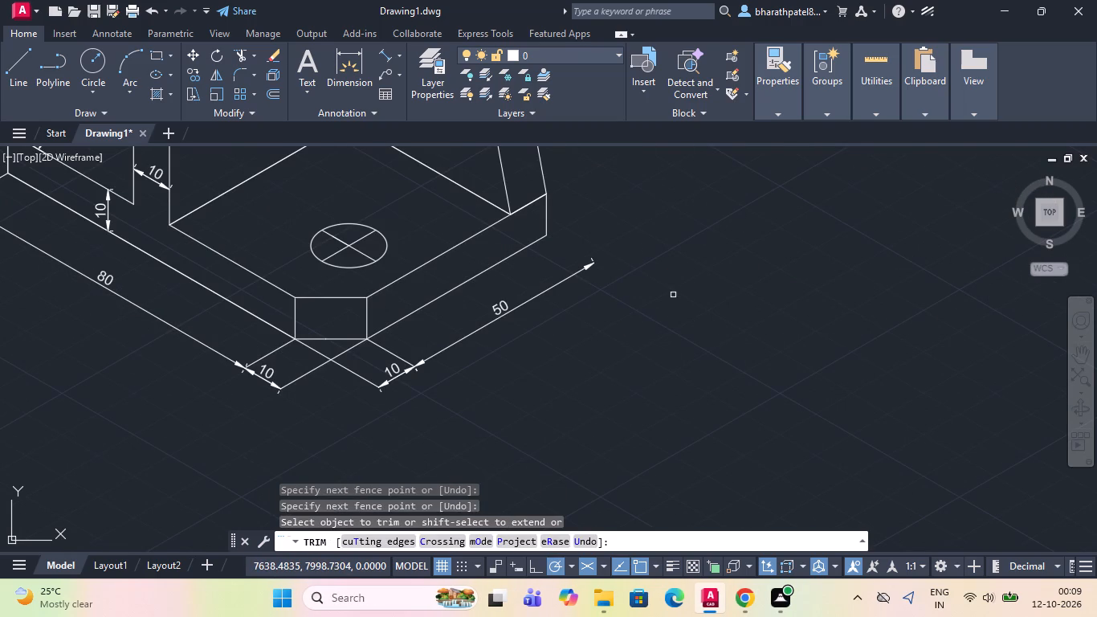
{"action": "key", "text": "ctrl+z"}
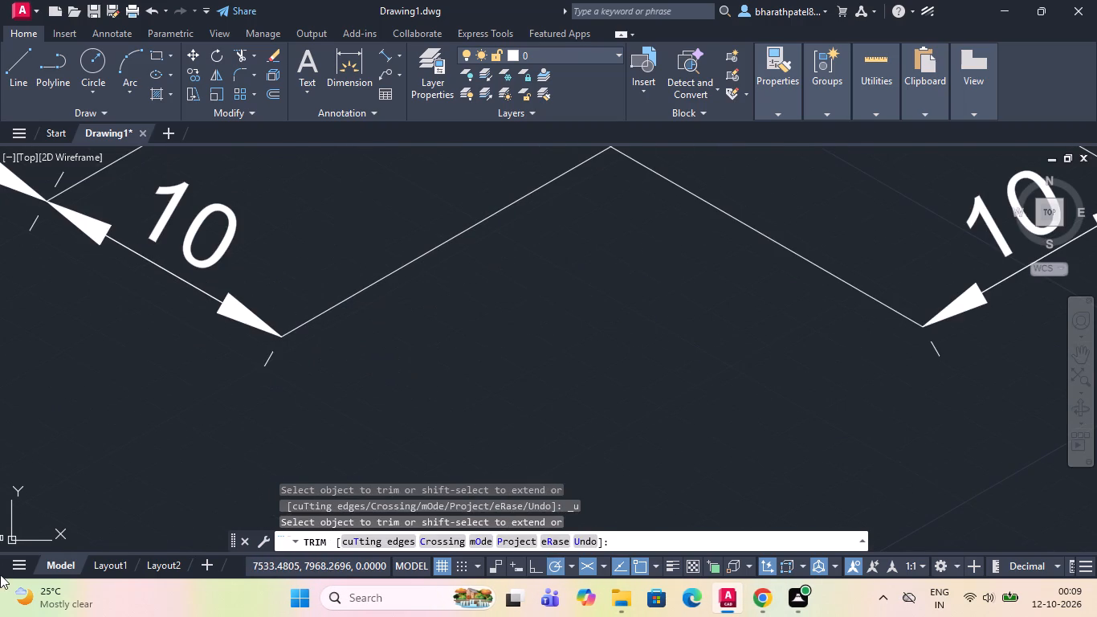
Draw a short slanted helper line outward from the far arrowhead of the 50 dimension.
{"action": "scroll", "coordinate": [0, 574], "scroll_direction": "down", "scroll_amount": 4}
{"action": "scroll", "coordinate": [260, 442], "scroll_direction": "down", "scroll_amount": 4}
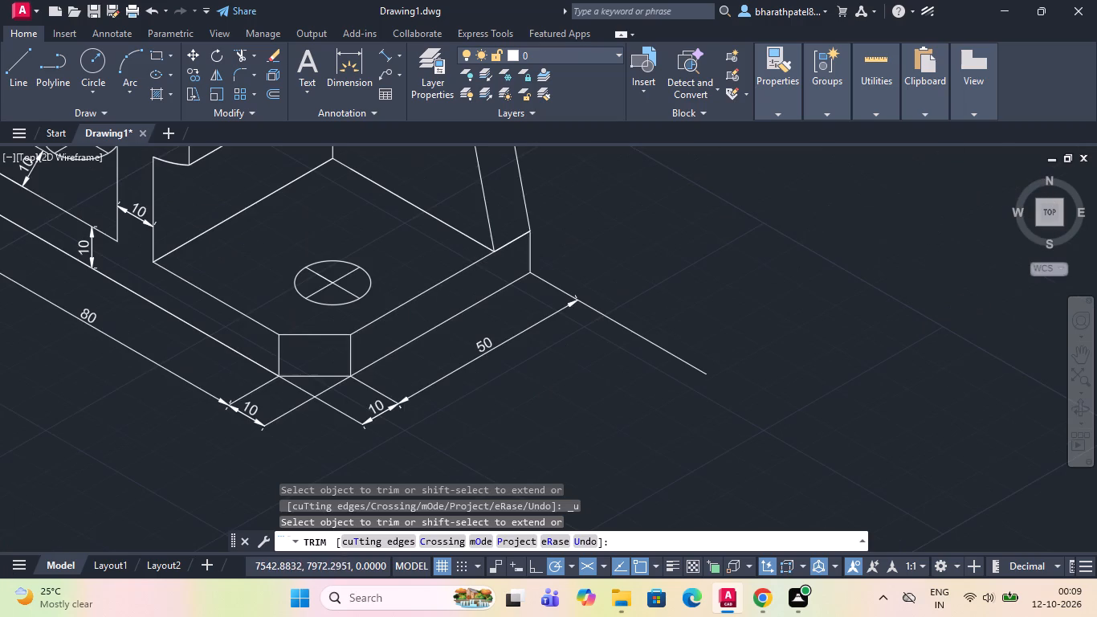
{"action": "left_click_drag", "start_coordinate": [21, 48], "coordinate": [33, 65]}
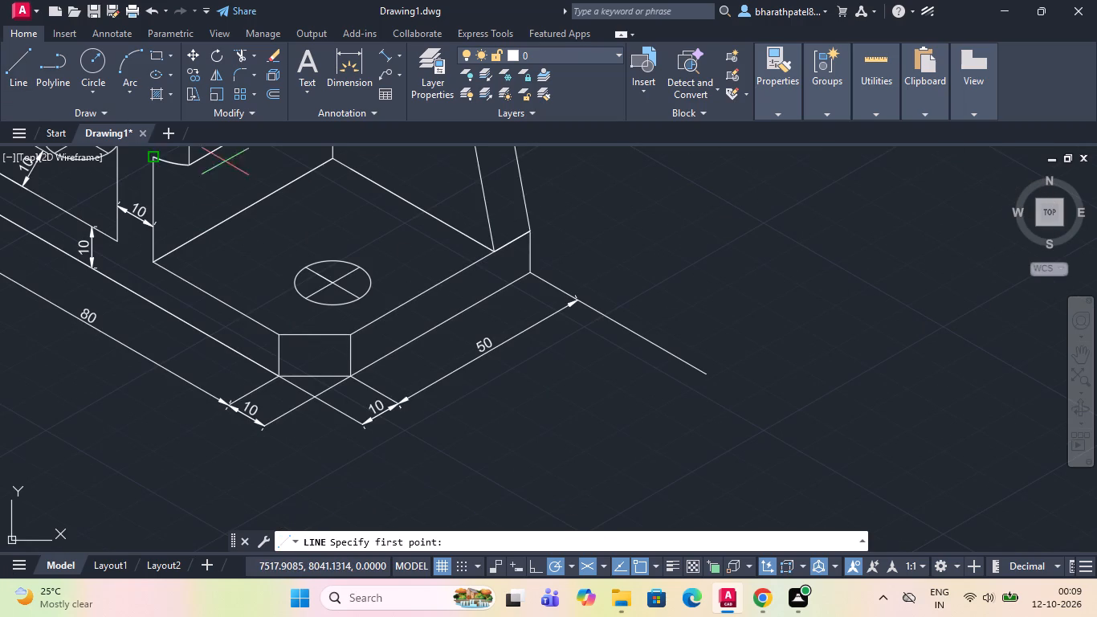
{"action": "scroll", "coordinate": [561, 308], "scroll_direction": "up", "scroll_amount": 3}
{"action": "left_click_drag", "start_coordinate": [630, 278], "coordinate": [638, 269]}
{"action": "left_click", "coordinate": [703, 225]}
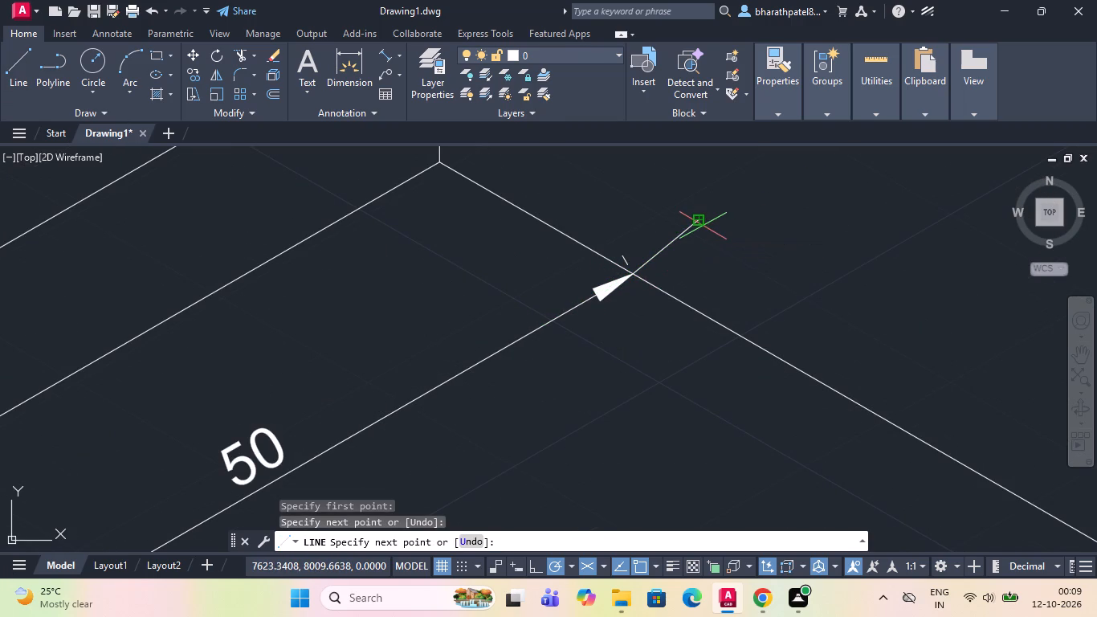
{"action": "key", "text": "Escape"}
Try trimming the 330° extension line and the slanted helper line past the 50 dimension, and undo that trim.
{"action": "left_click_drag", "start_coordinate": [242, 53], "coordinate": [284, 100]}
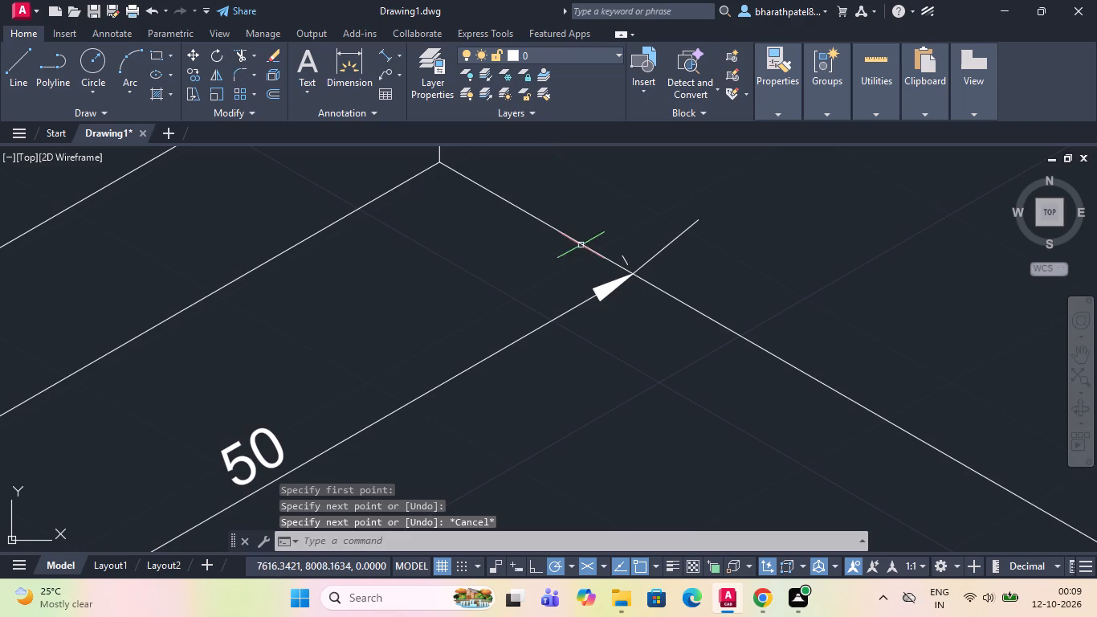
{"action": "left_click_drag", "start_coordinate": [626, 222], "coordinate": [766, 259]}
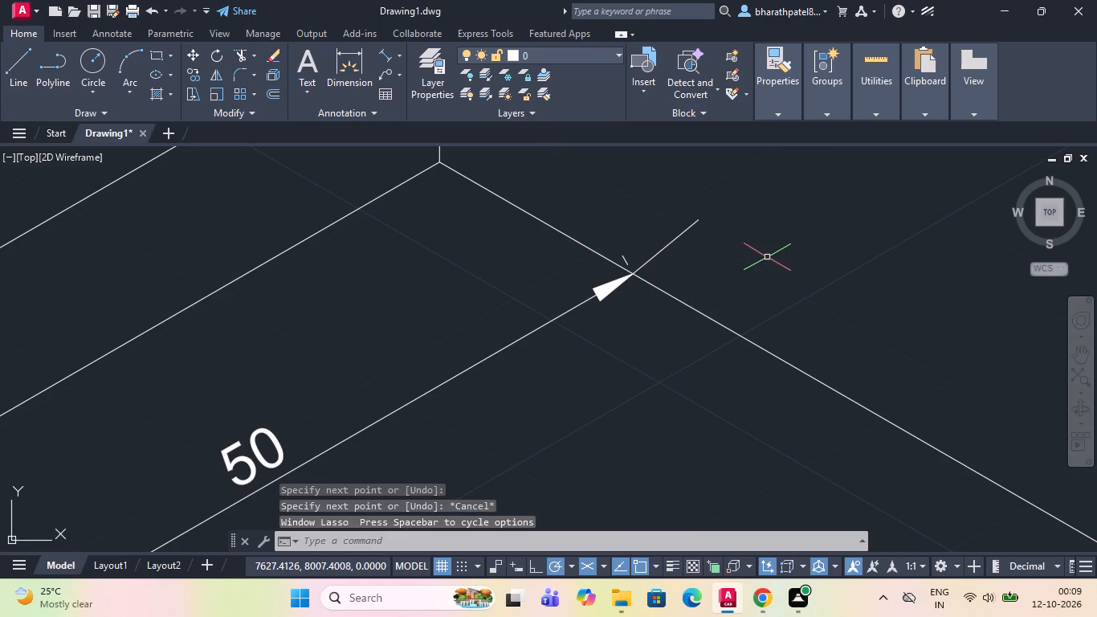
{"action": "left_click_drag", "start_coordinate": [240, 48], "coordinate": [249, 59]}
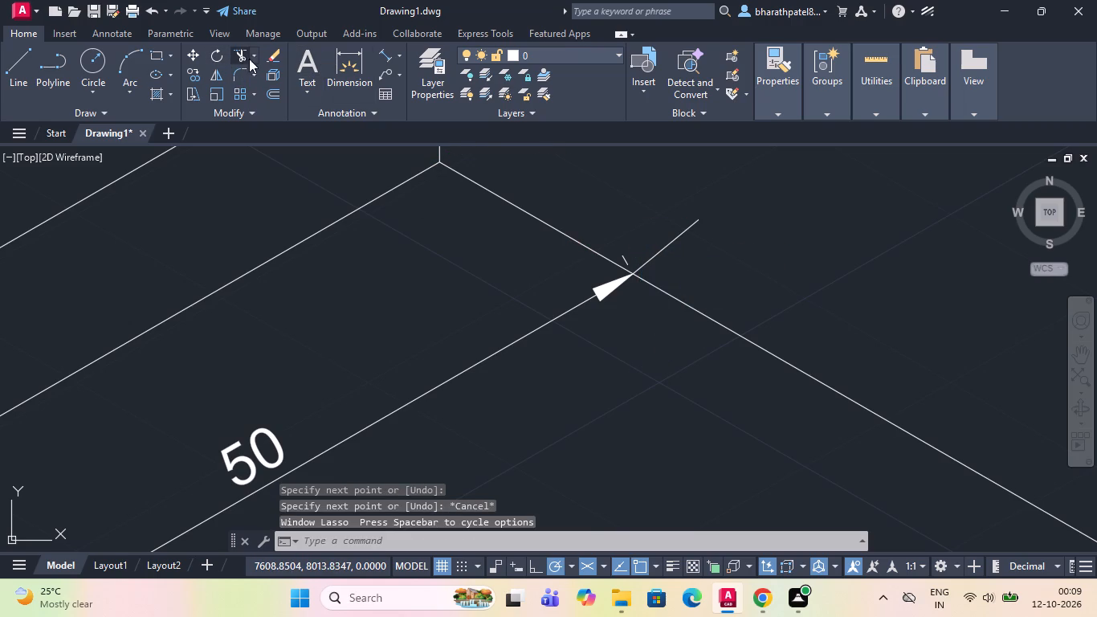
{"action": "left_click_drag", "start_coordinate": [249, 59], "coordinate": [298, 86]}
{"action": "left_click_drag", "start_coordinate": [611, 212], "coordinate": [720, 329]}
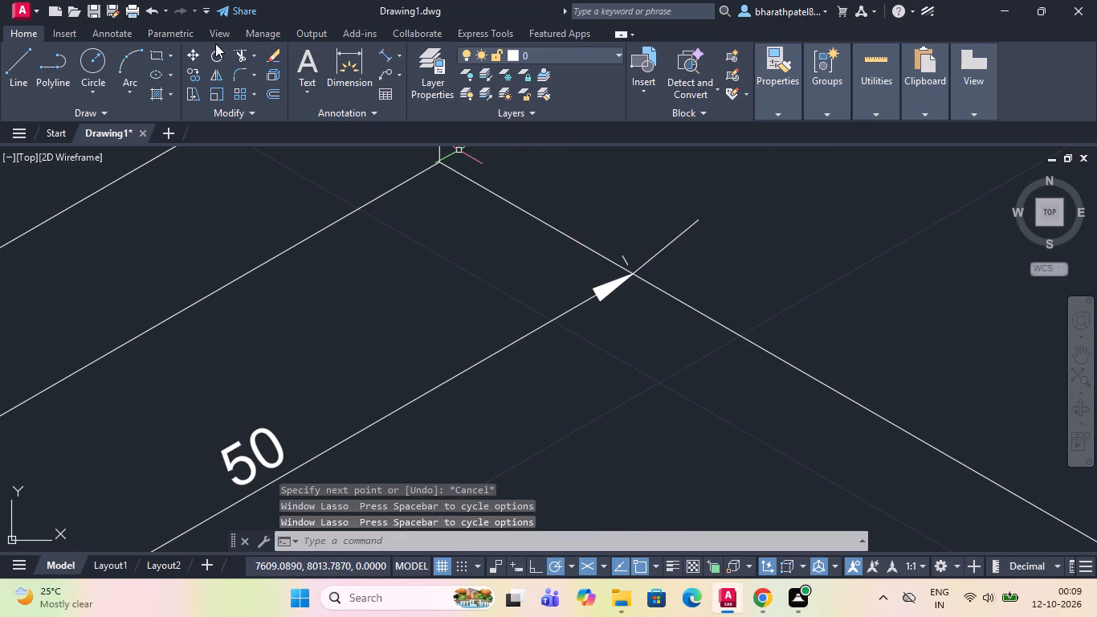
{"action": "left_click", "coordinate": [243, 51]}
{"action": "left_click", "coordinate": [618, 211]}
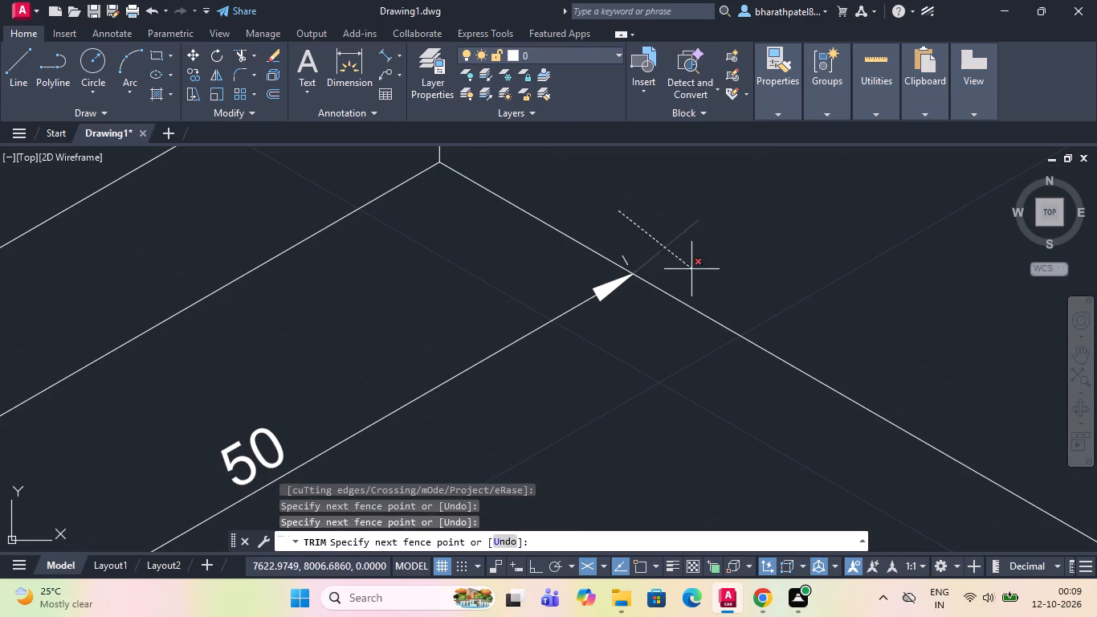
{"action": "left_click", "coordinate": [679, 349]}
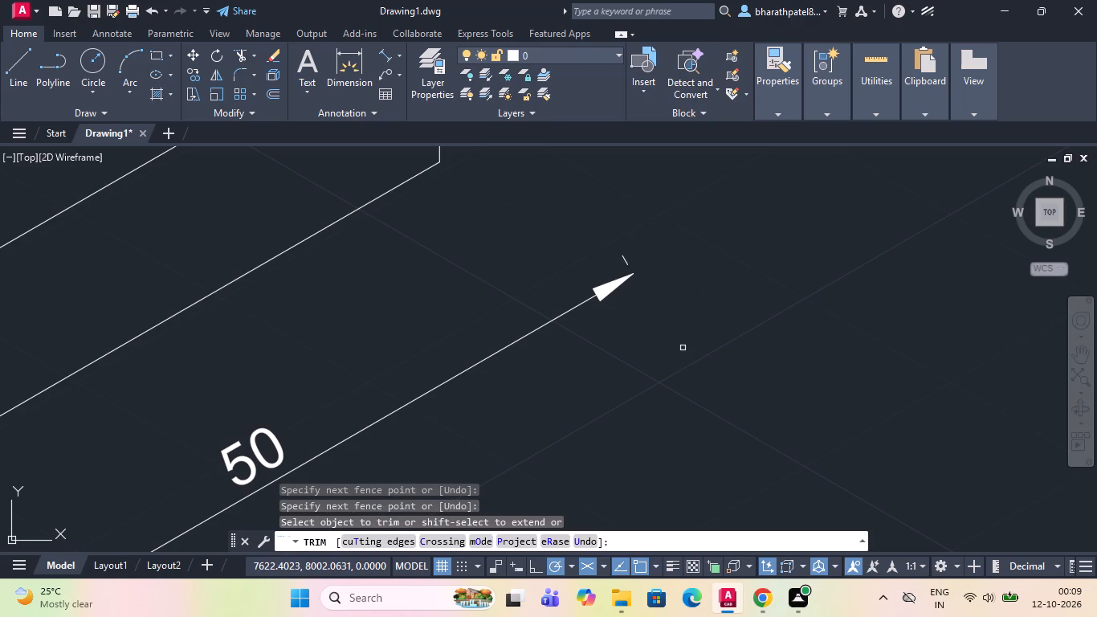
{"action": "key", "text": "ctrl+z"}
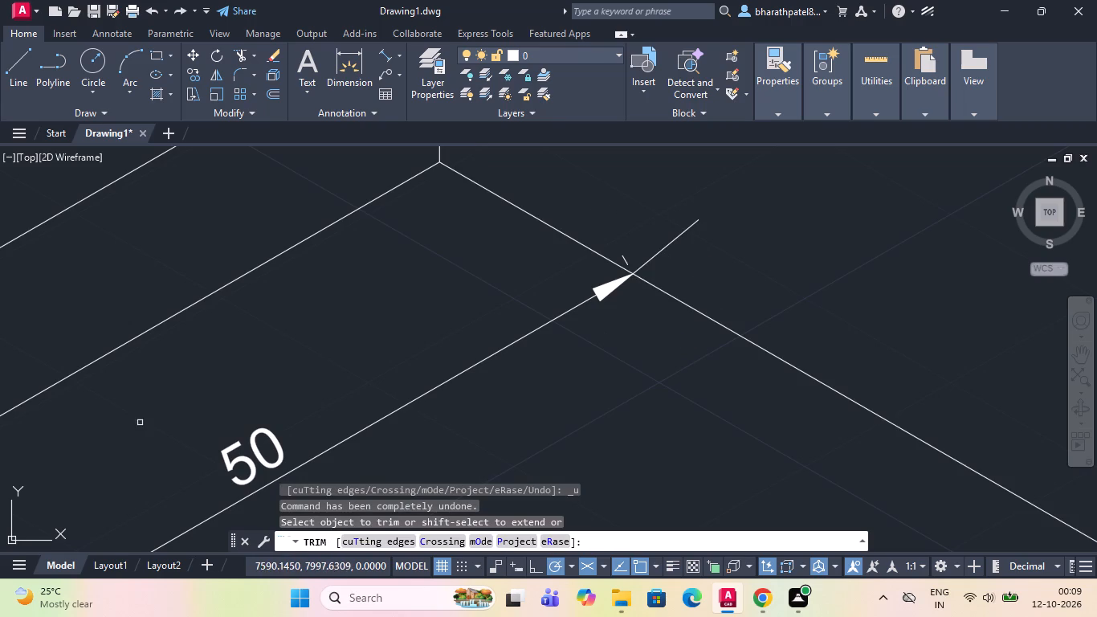
Draw a 30° line about 13 units long from the 50 dimension line across its far extension line.
{"action": "left_click", "coordinate": [20, 69]}
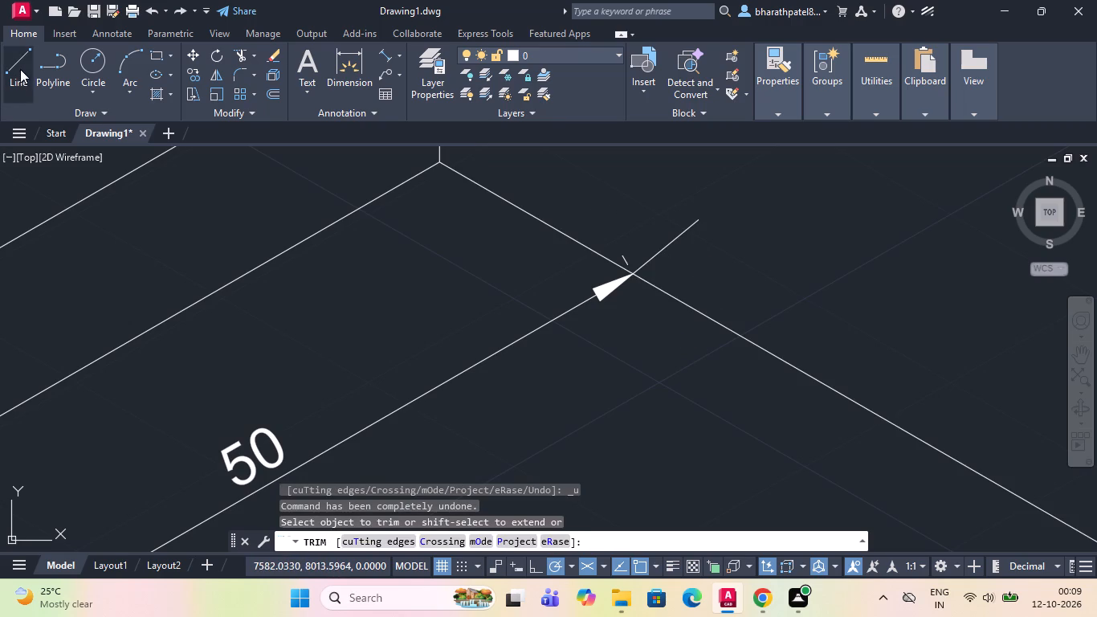
{"action": "left_click_drag", "start_coordinate": [555, 319], "coordinate": [568, 312]}
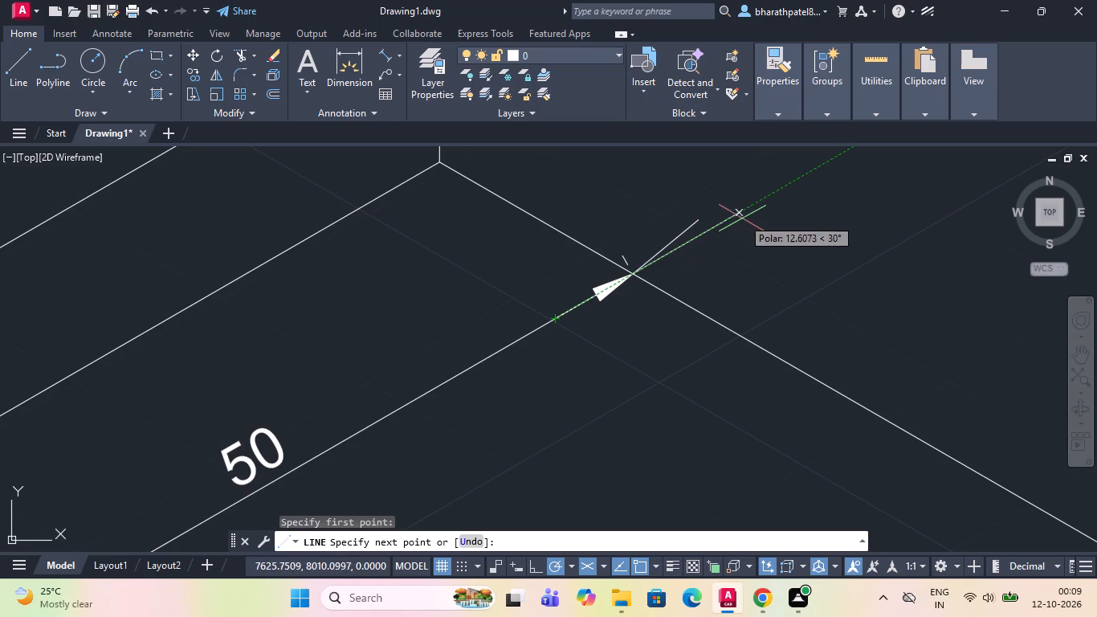
{"action": "left_click", "coordinate": [742, 211]}
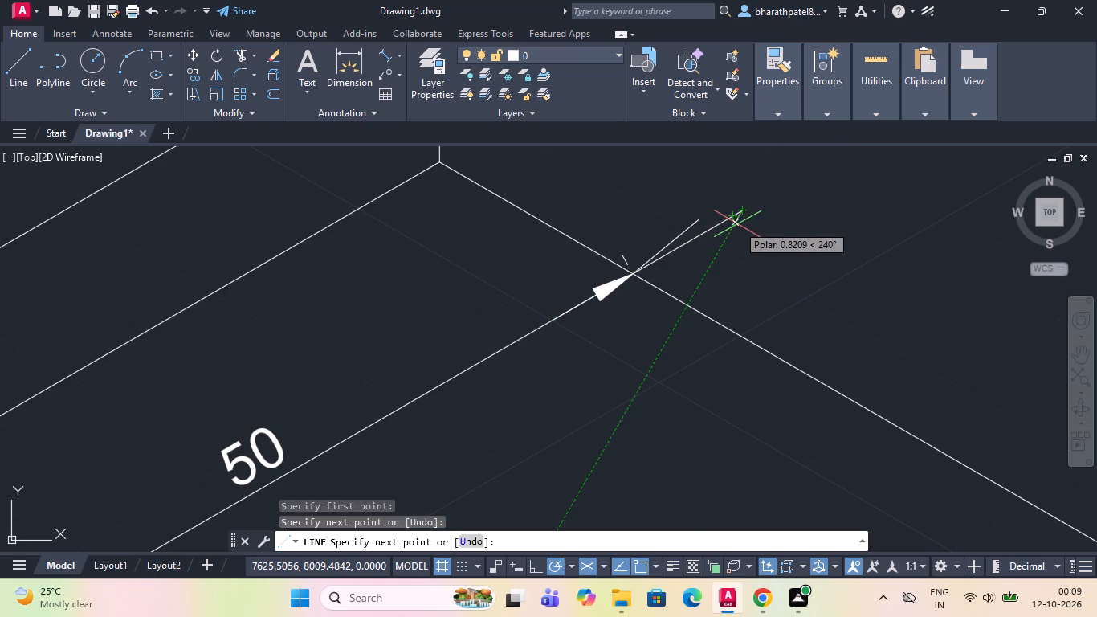
{"action": "key", "text": "Escape"}
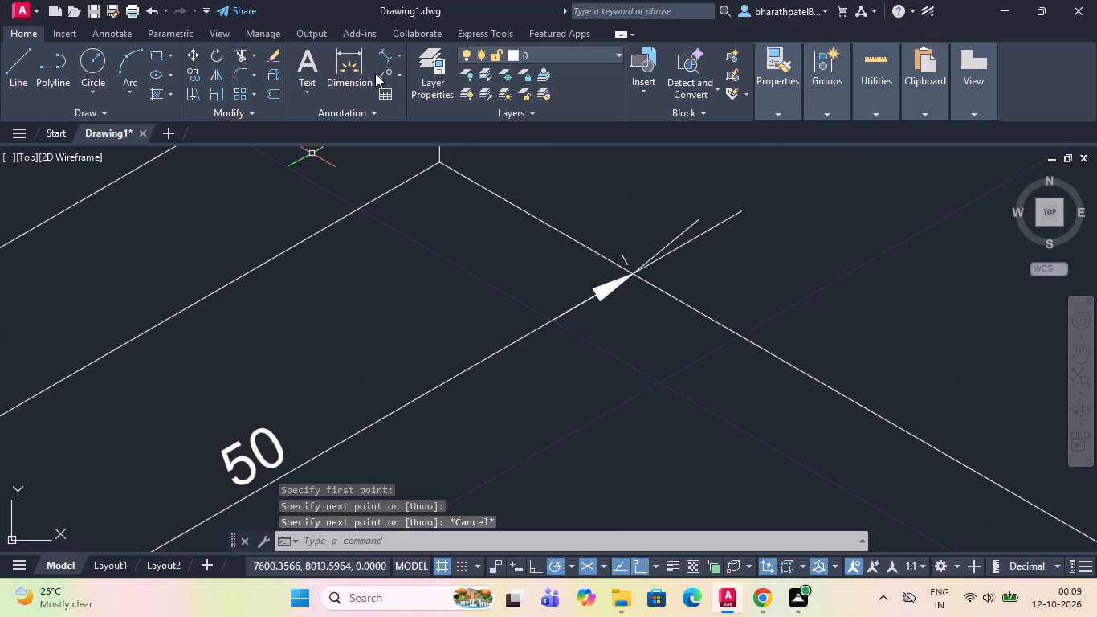
Trim the 330° extension line beyond the 50 dimension's far arrowhead, along with the overhanging helper lines.
{"action": "left_click_drag", "start_coordinate": [245, 55], "coordinate": [259, 65]}
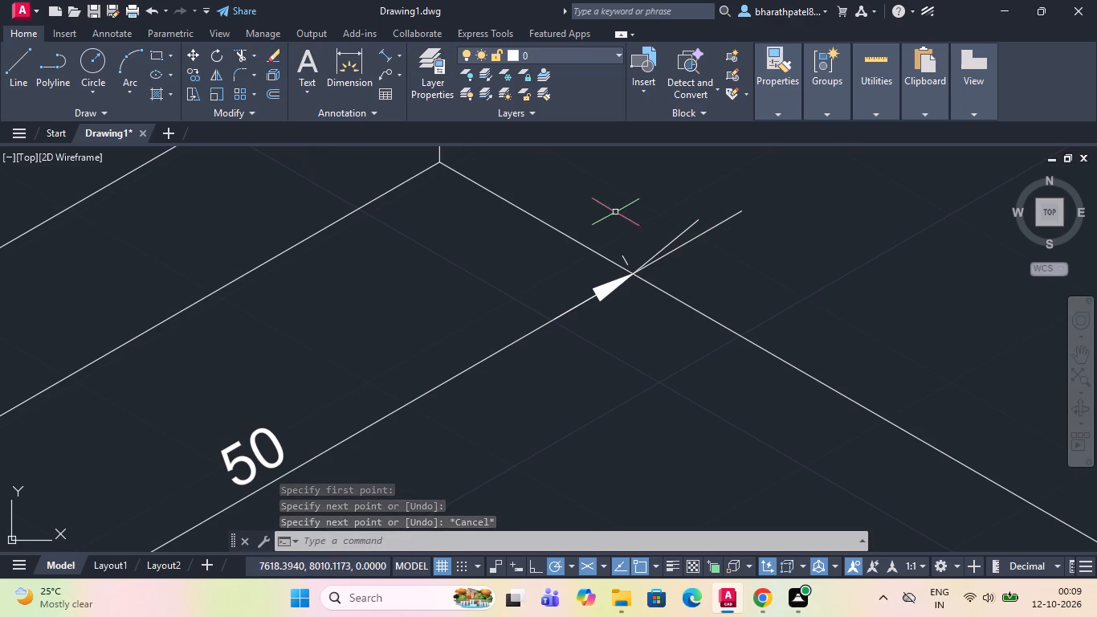
{"action": "left_click_drag", "start_coordinate": [616, 212], "coordinate": [631, 223]}
{"action": "left_click", "coordinate": [671, 194]}
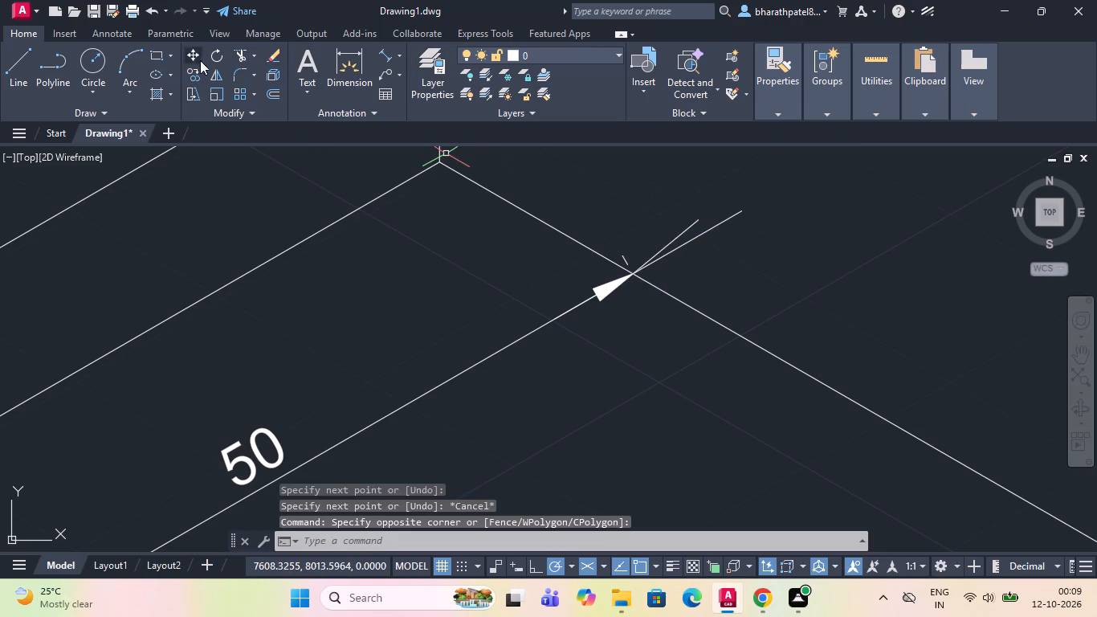
{"action": "left_click", "coordinate": [241, 55]}
{"action": "left_click", "coordinate": [611, 194]}
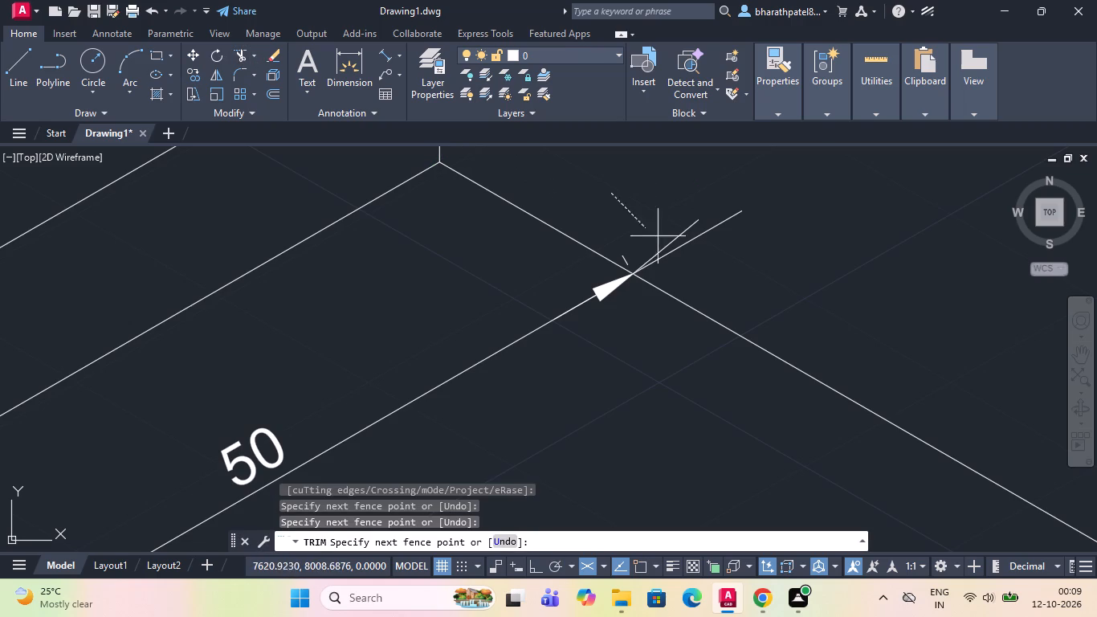
{"action": "left_click", "coordinate": [669, 334]}
{"action": "scroll", "coordinate": [669, 329], "scroll_direction": "down", "scroll_amount": 3}
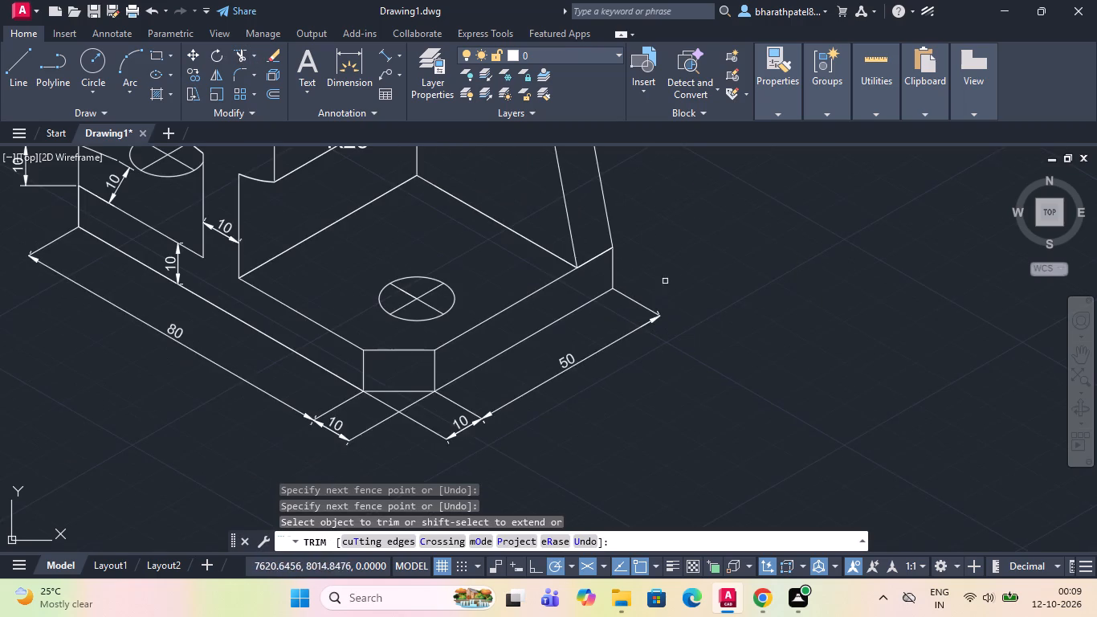
Draw a 210° line about 37 units long from the upper corner of the vertical 10 dimension at the base's outer end.
{"action": "scroll", "coordinate": [665, 267], "scroll_direction": "down", "scroll_amount": 2}
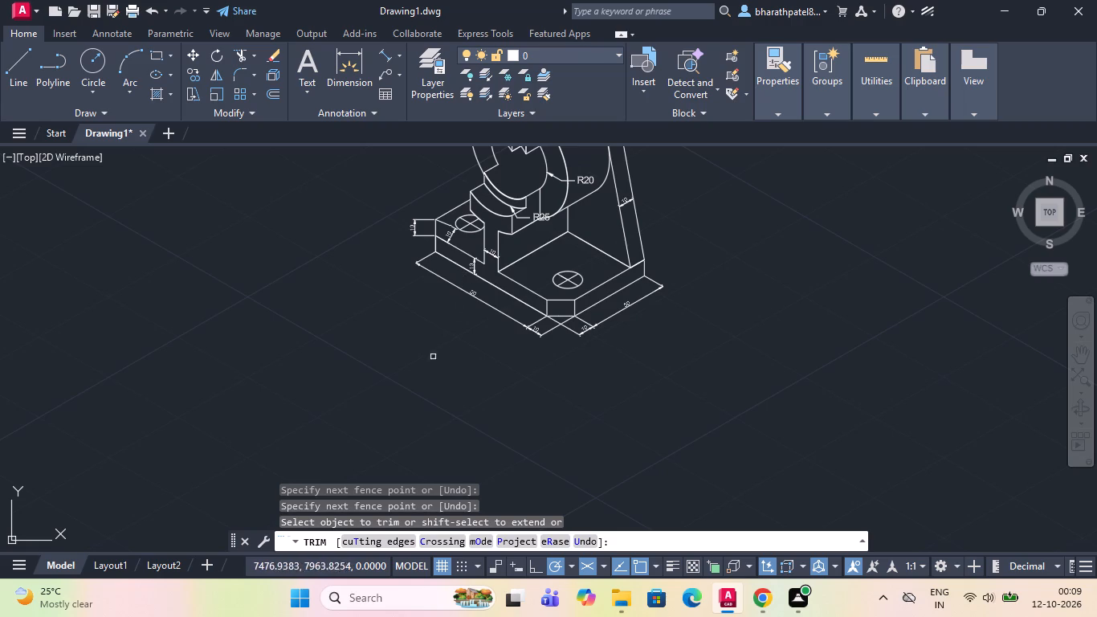
{"action": "scroll", "coordinate": [432, 369], "scroll_direction": "down", "scroll_amount": 1}
{"action": "scroll", "coordinate": [420, 288], "scroll_direction": "up", "scroll_amount": 3}
{"action": "scroll", "coordinate": [490, 301], "scroll_direction": "up", "scroll_amount": 1}
{"action": "scroll", "coordinate": [490, 301], "scroll_direction": "down", "scroll_amount": 1}
{"action": "scroll", "coordinate": [500, 223], "scroll_direction": "up", "scroll_amount": 1}
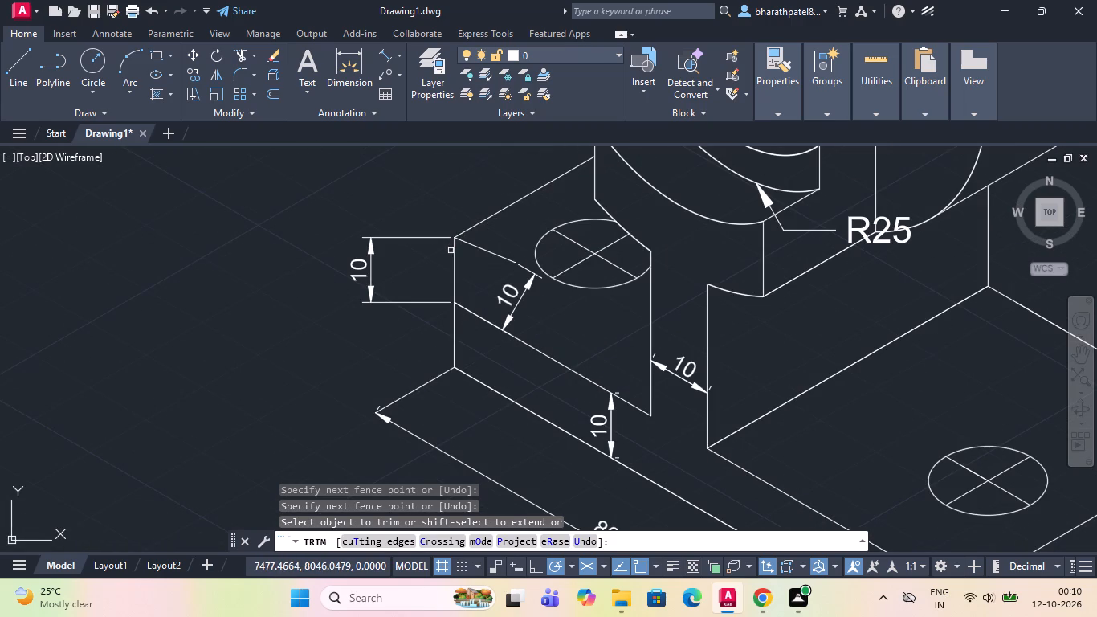
{"action": "left_click", "coordinate": [13, 59]}
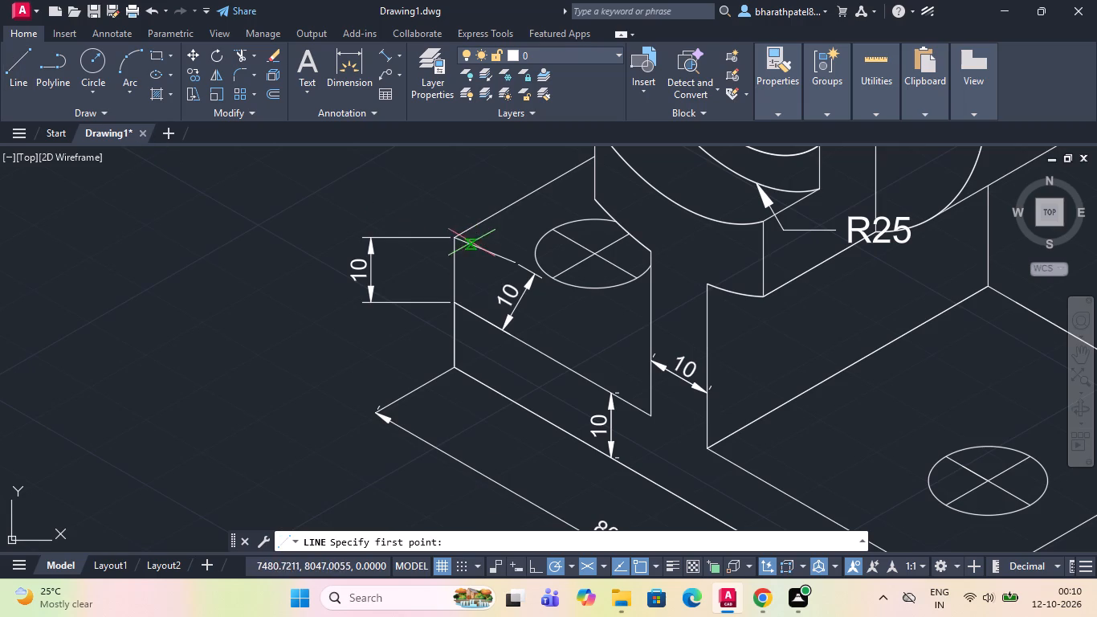
{"action": "left_click_drag", "start_coordinate": [450, 235], "coordinate": [440, 238]}
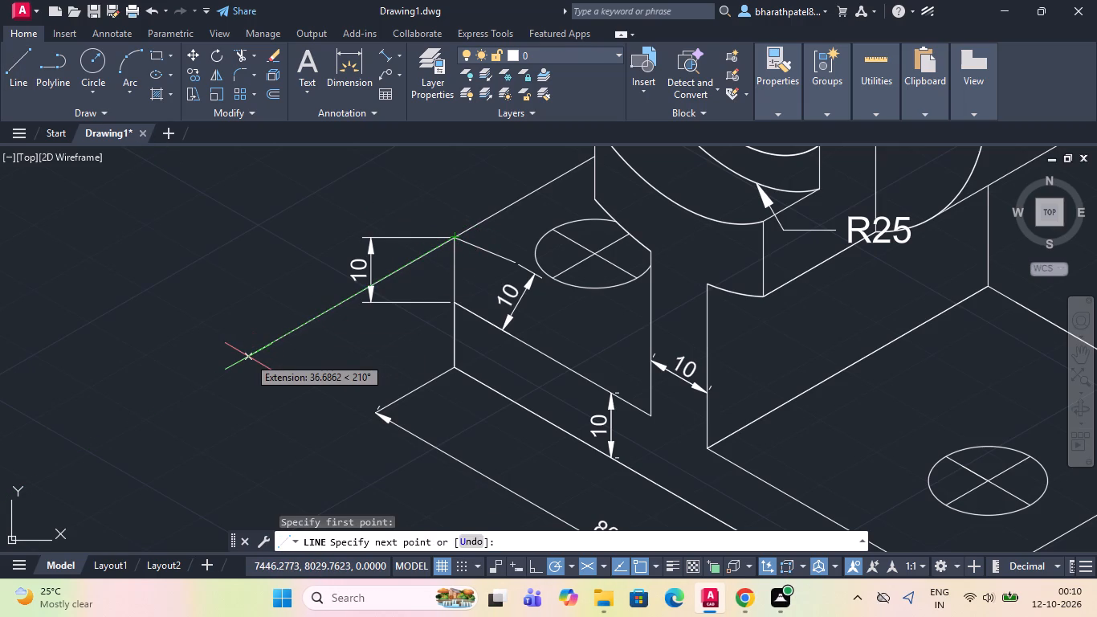
{"action": "left_click", "coordinate": [247, 353]}
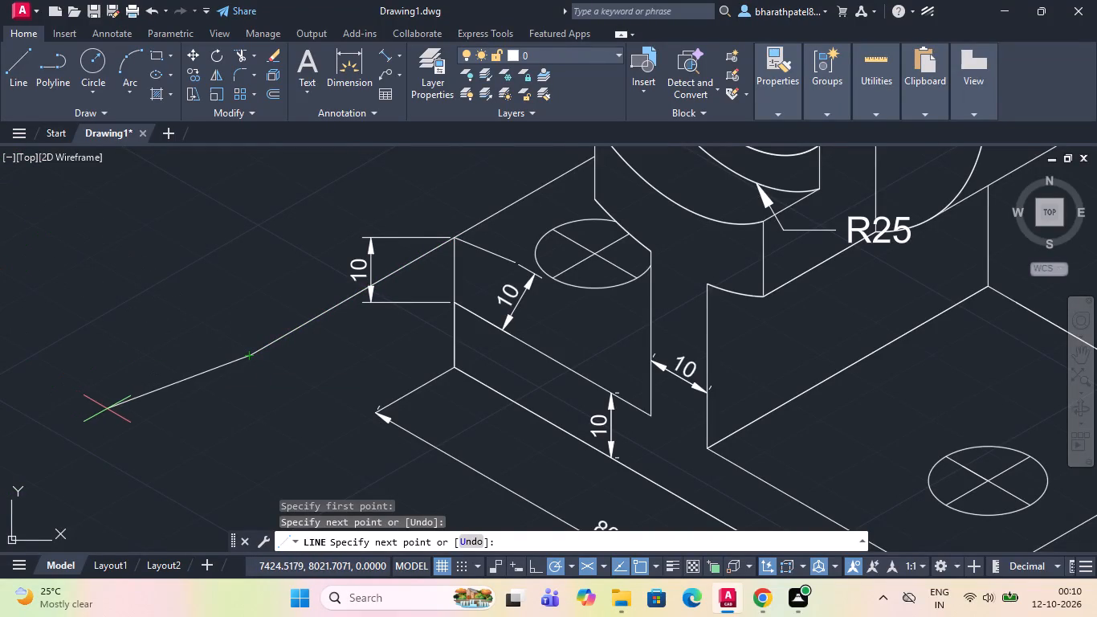
{"action": "key", "text": "Escape"}
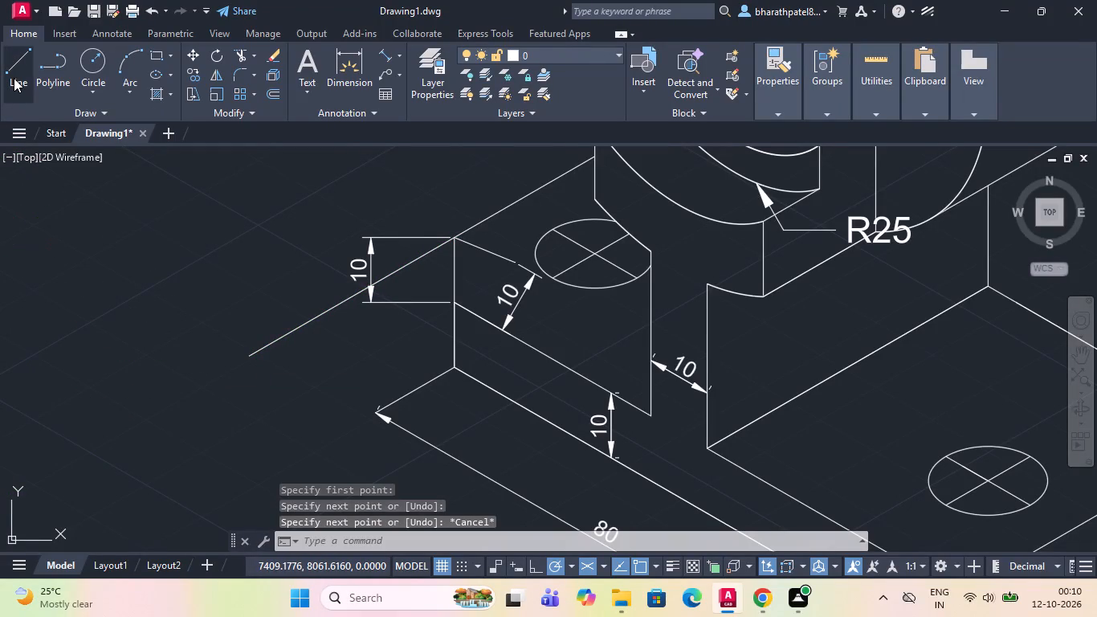
Draw a parallel 210° line about 56 units long from the lower corner of that same vertical 10 dimension.
{"action": "left_click", "coordinate": [14, 68]}
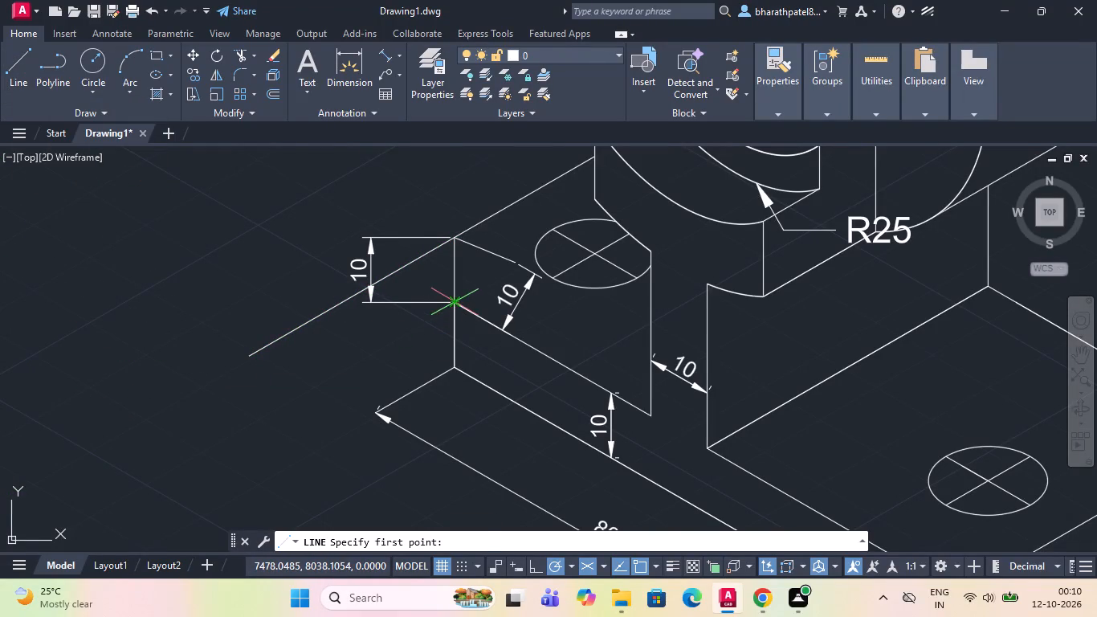
{"action": "left_click", "coordinate": [451, 305]}
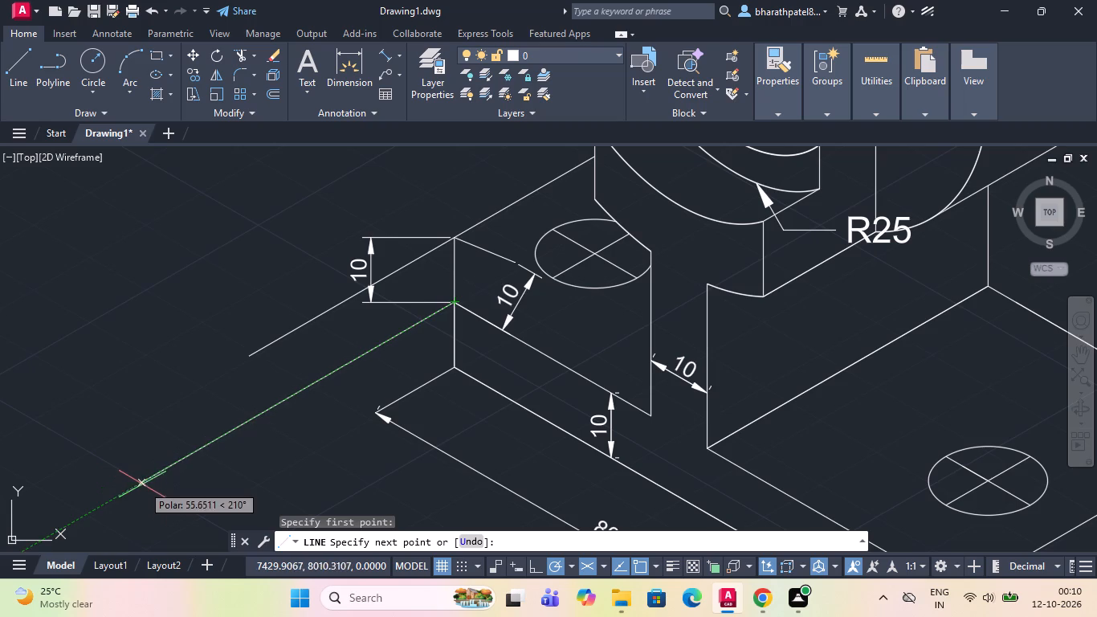
{"action": "left_click", "coordinate": [141, 479]}
{"action": "key", "text": "Escape"}
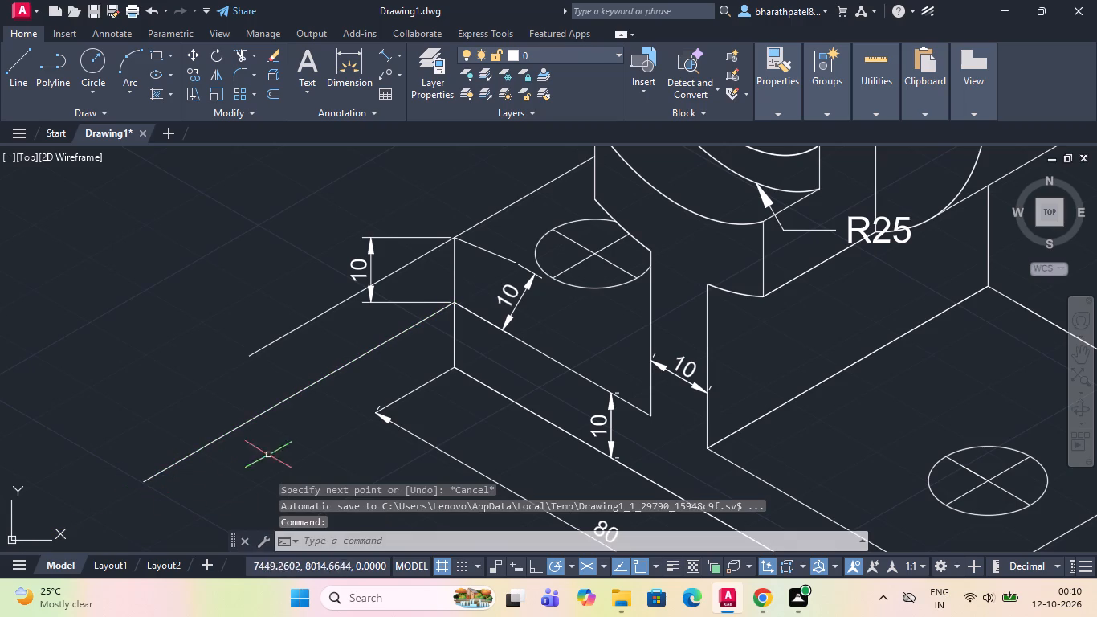
Delete the vertical 10 dimension at the base's outer end.
{"action": "left_click", "coordinate": [373, 264]}
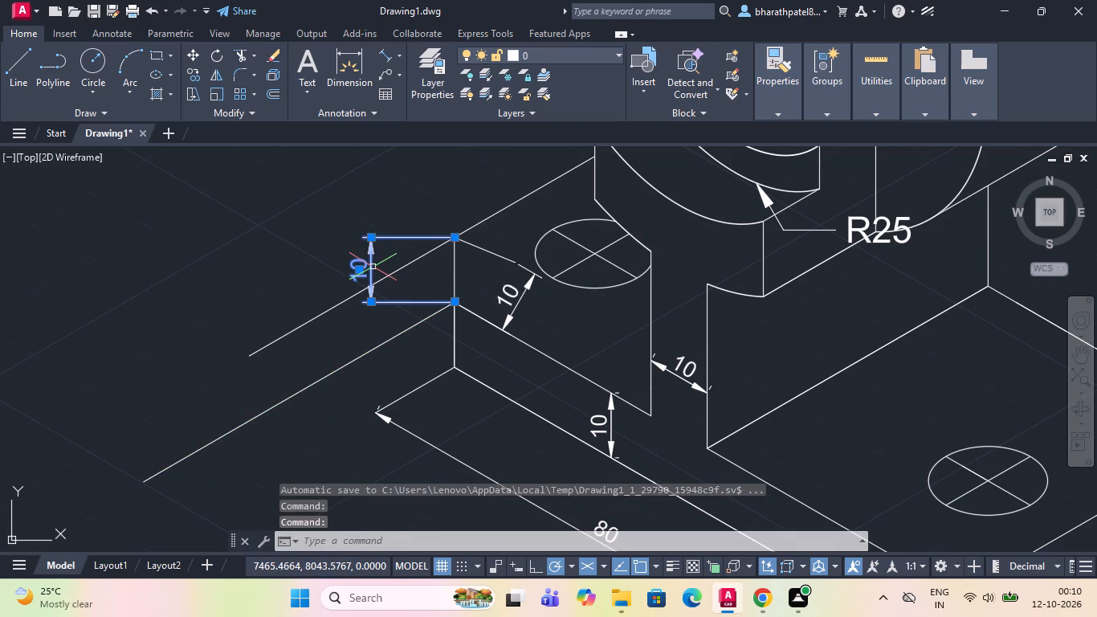
{"action": "key", "text": "Delete"}
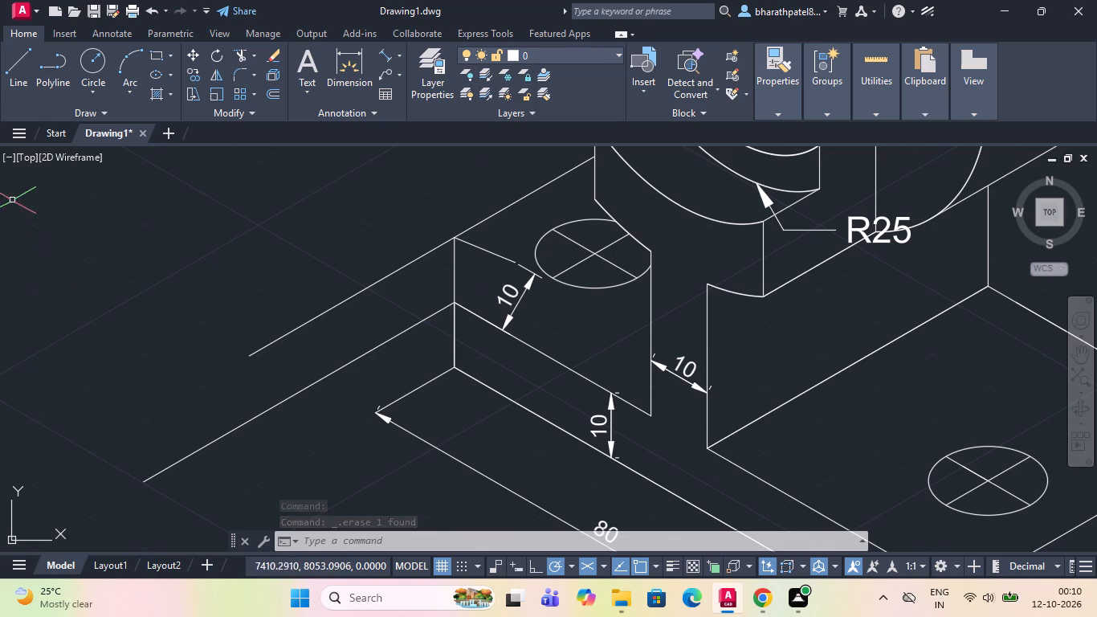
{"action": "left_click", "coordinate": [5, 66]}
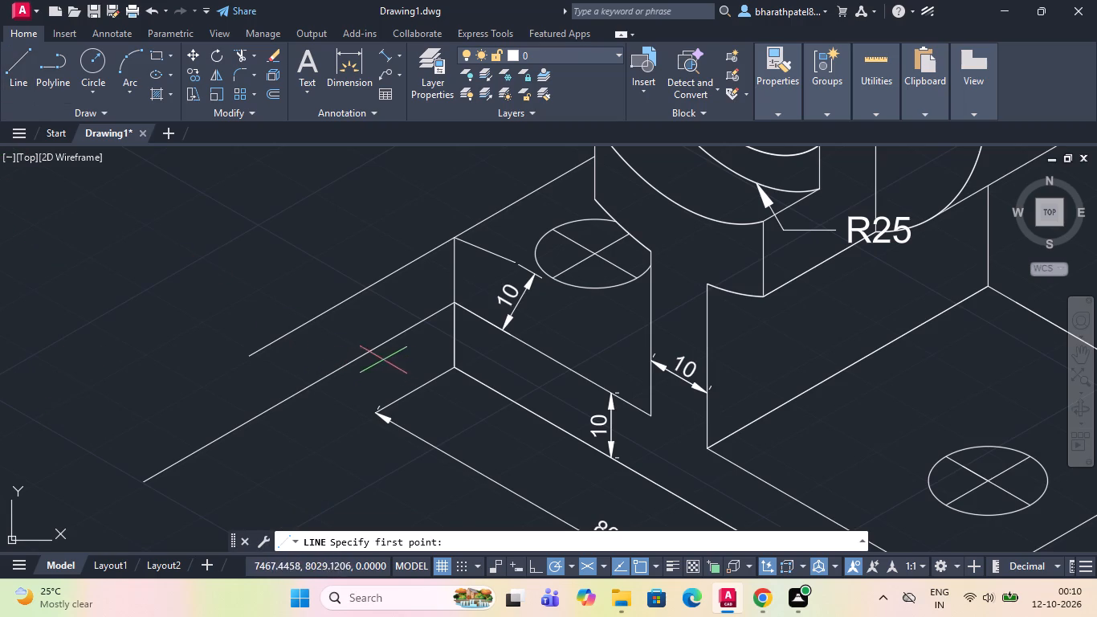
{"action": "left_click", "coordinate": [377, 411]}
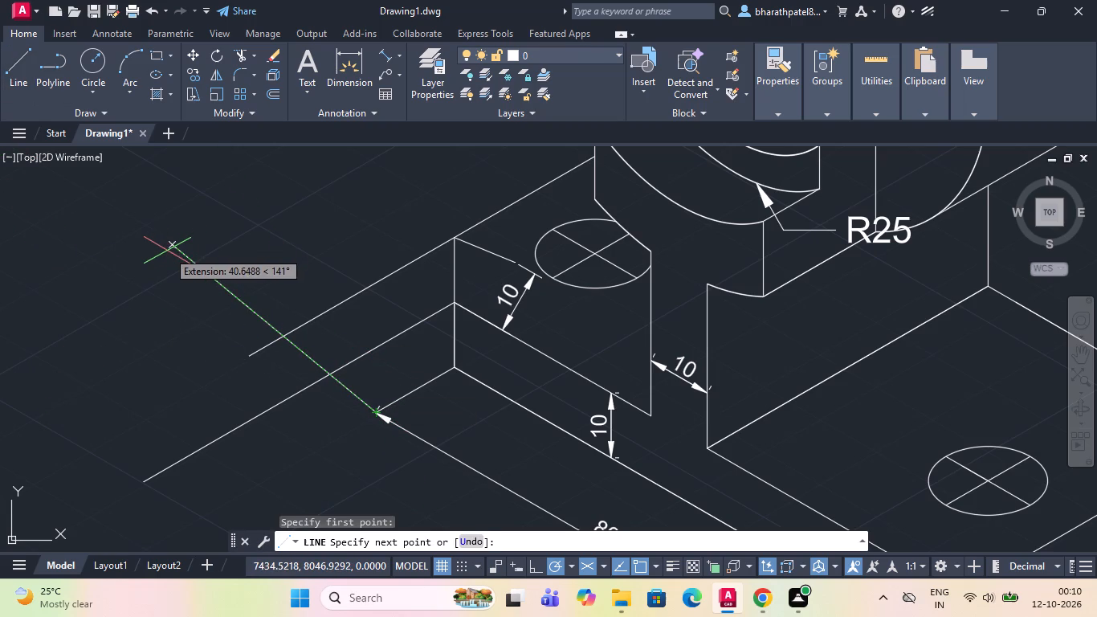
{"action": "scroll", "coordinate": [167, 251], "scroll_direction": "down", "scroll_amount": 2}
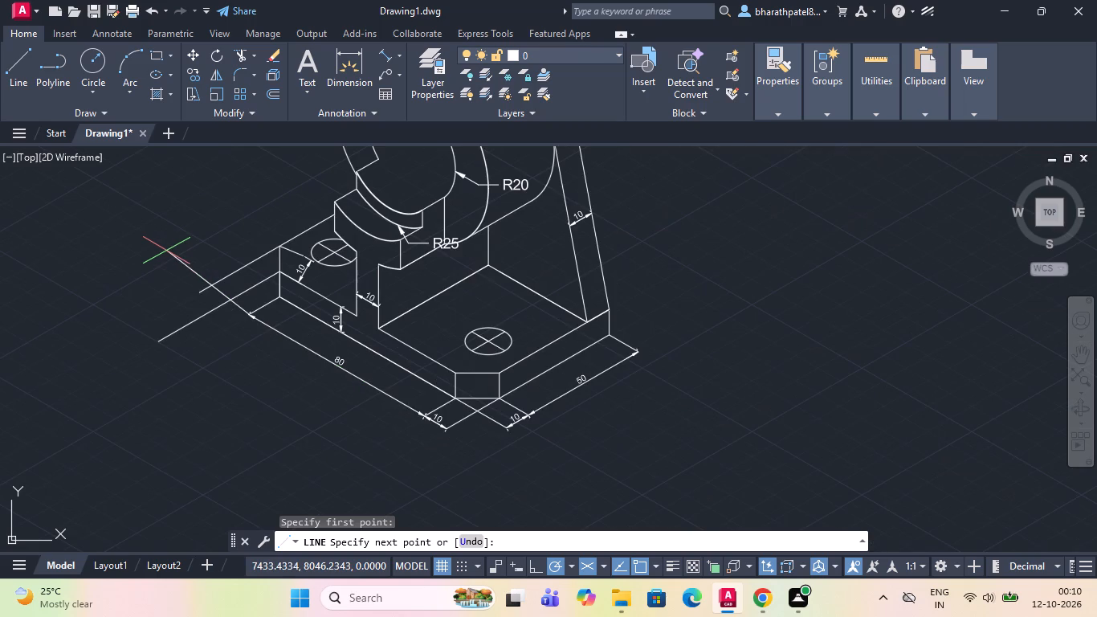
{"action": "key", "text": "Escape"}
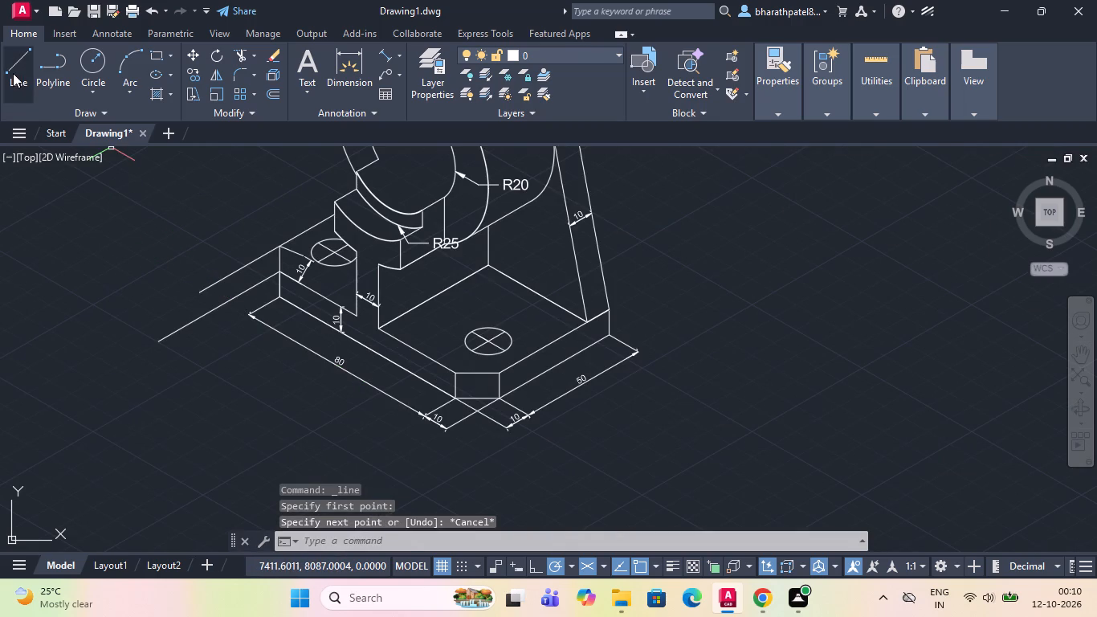
Draw a 150° helper line about 137 units long from the shared arrow tip of the 80 and 10 dimensions, crossing both 210° extension lines.
{"action": "left_click", "coordinate": [13, 73]}
{"action": "scroll", "coordinate": [369, 387], "scroll_direction": "up", "scroll_amount": 2}
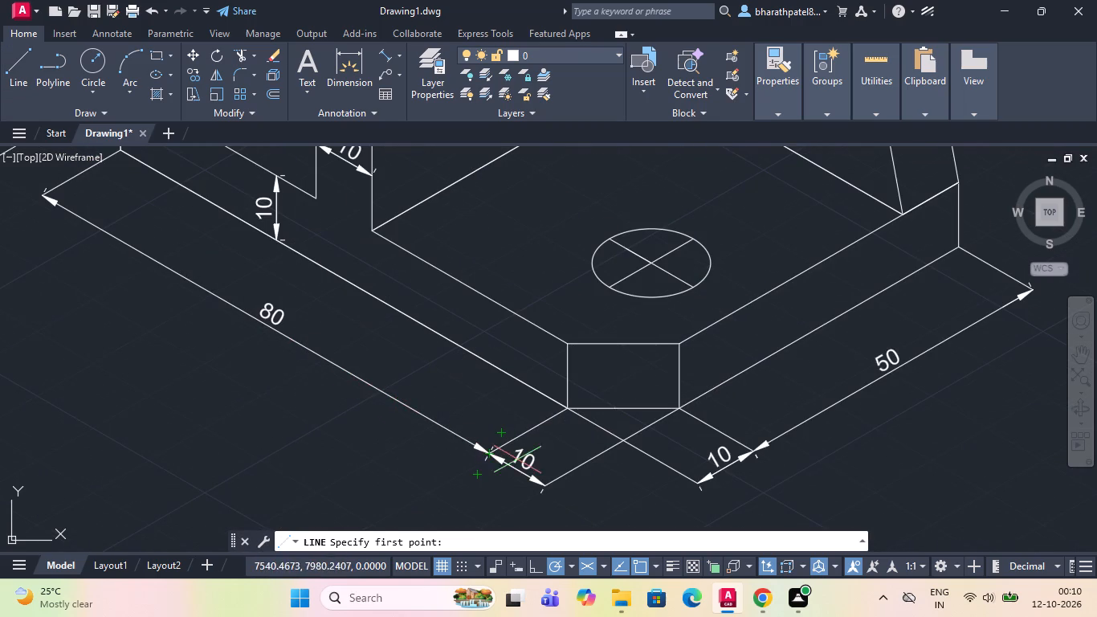
{"action": "scroll", "coordinate": [475, 456], "scroll_direction": "up", "scroll_amount": 4}
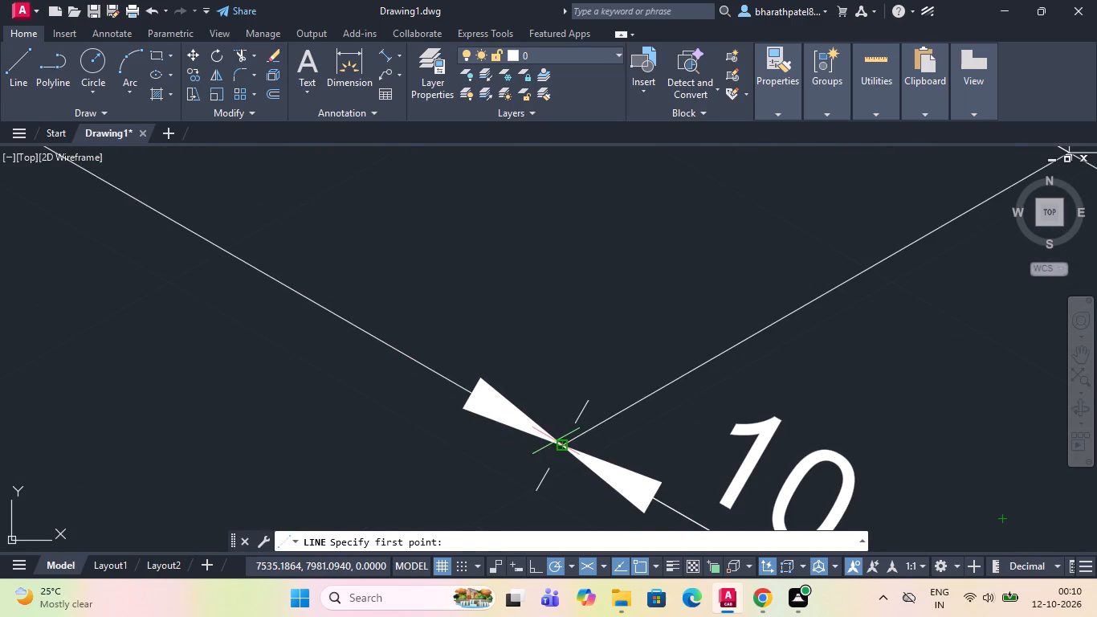
{"action": "left_click", "coordinate": [560, 442]}
{"action": "scroll", "coordinate": [560, 442], "scroll_direction": "down", "scroll_amount": 6}
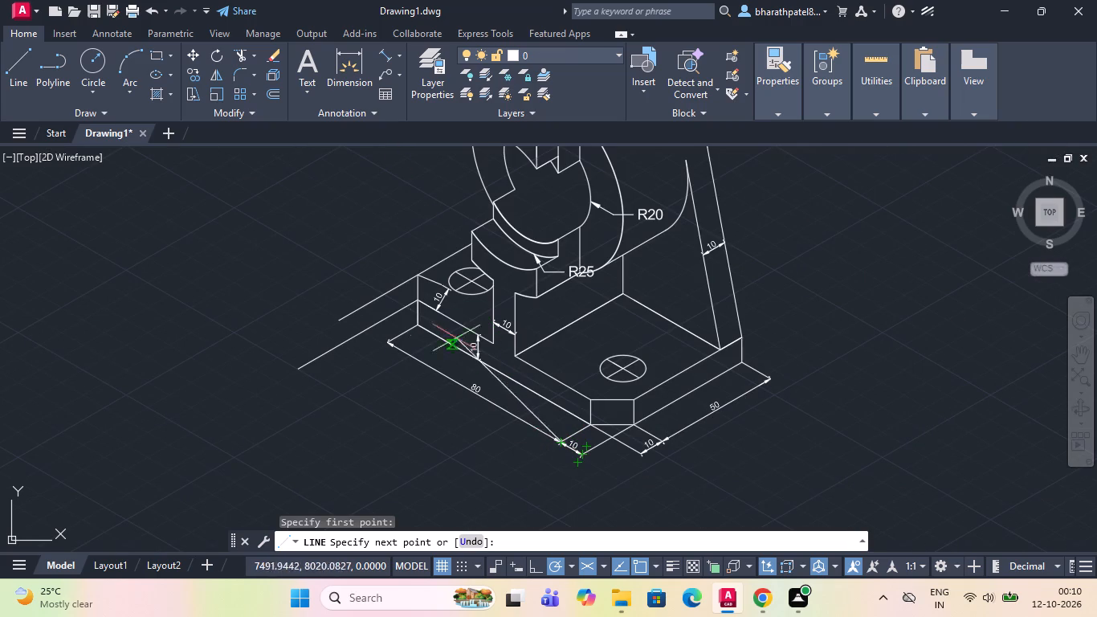
{"action": "left_click", "coordinate": [263, 272]}
{"action": "key", "text": "Escape"}
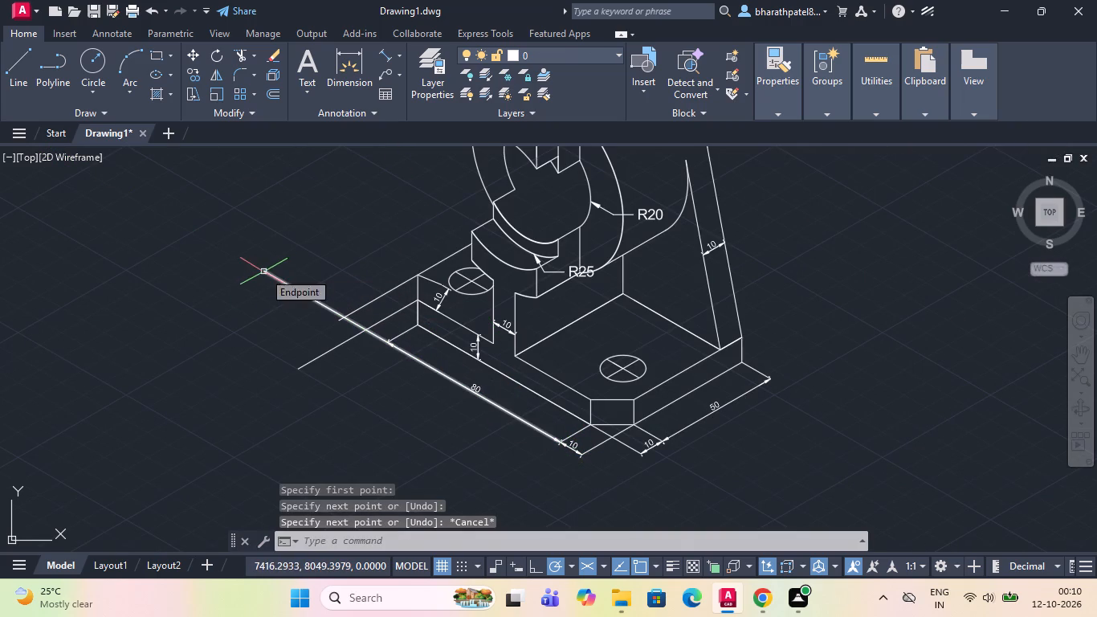
Add an aligned dimension between the two 210° extension lines, placing its dimension line along the 150° helper line.
{"action": "scroll", "coordinate": [317, 392], "scroll_direction": "down", "scroll_amount": 2}
{"action": "scroll", "coordinate": [329, 362], "scroll_direction": "up", "scroll_amount": 4}
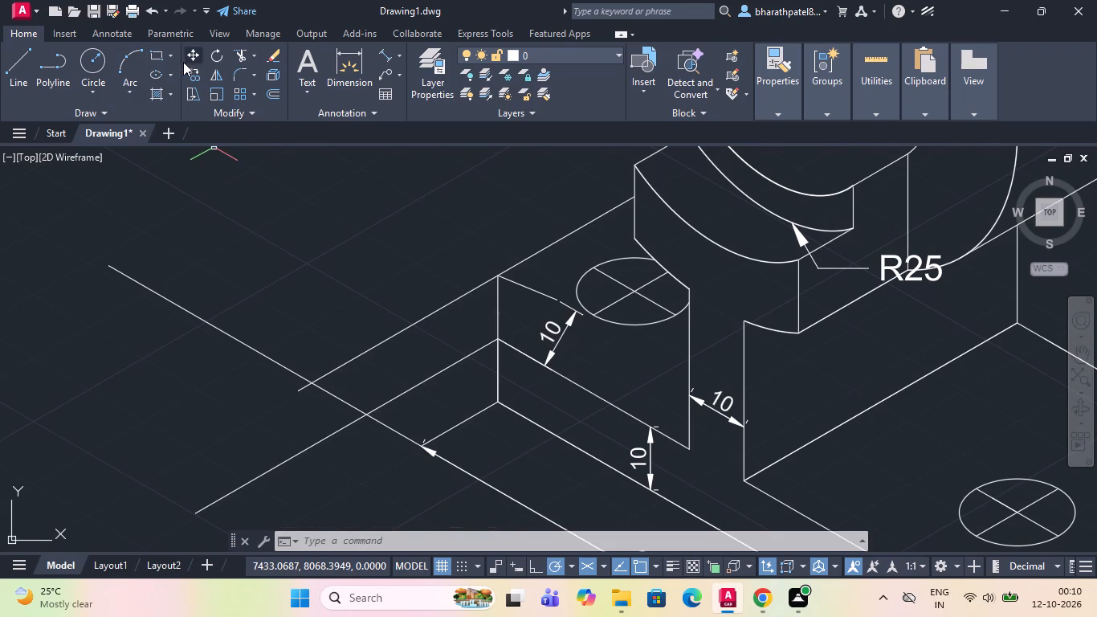
{"action": "left_click", "coordinate": [380, 59]}
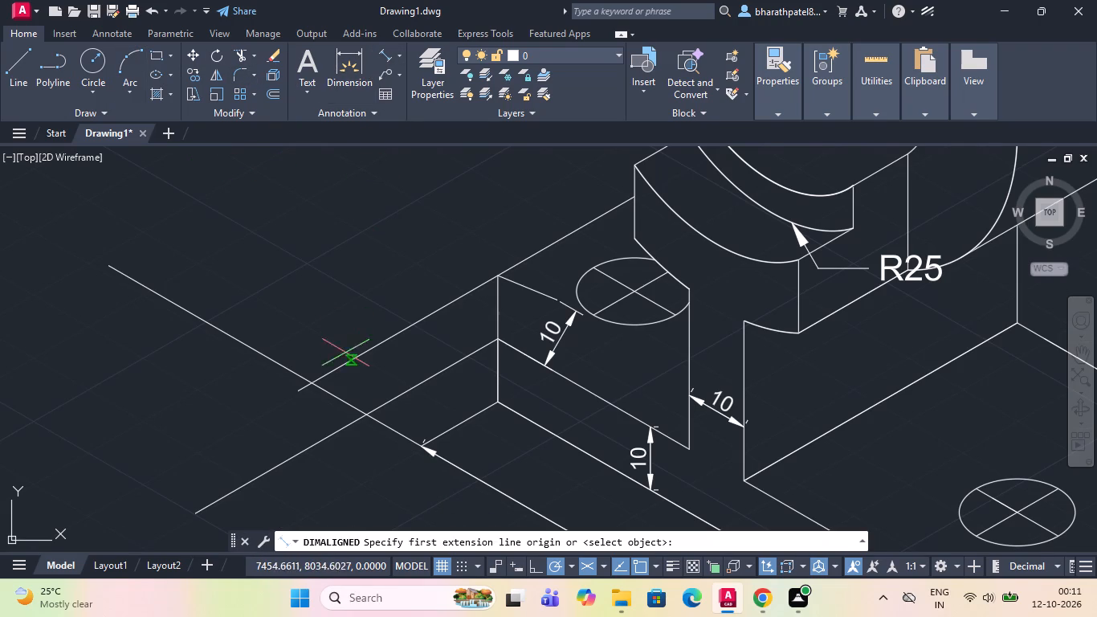
{"action": "left_click", "coordinate": [370, 412]}
{"action": "scroll", "coordinate": [315, 389], "scroll_direction": "up", "scroll_amount": 3}
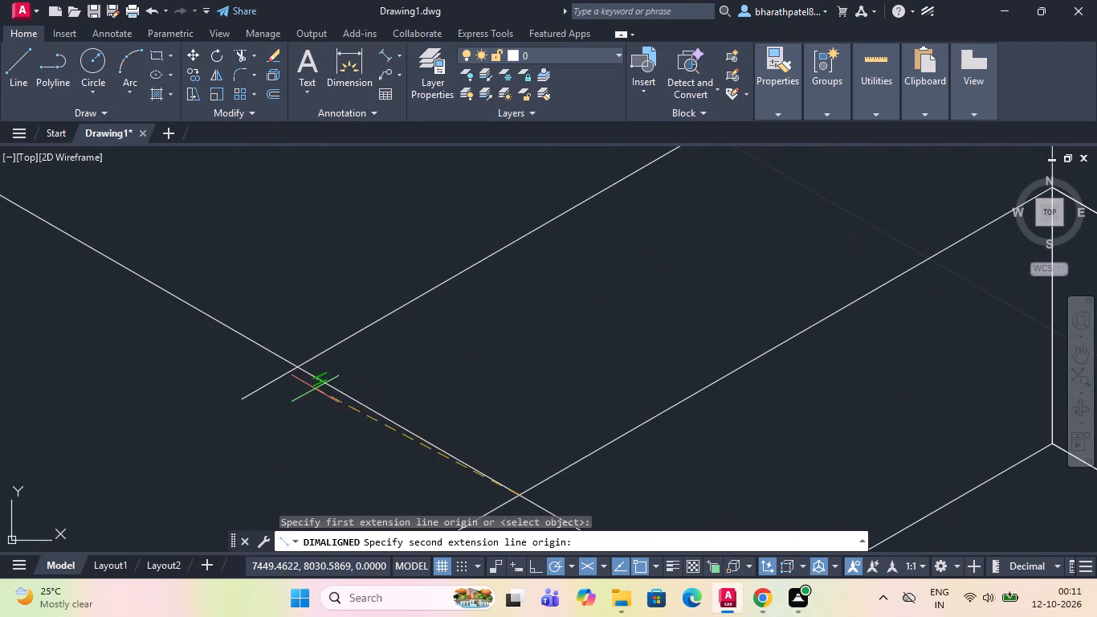
{"action": "left_click", "coordinate": [292, 366]}
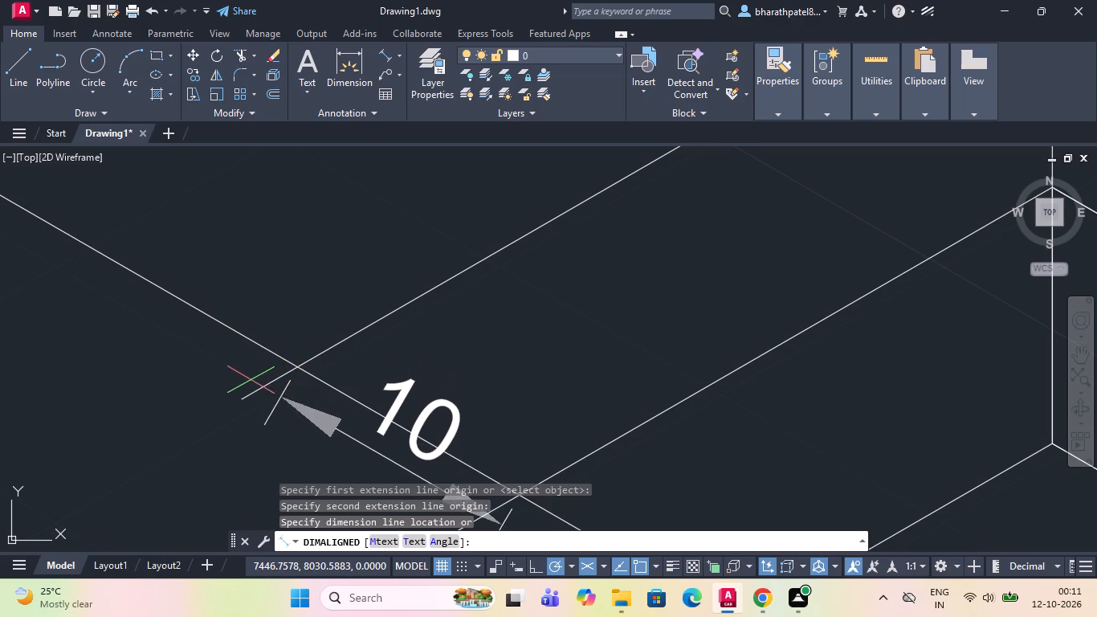
{"action": "left_click", "coordinate": [267, 349]}
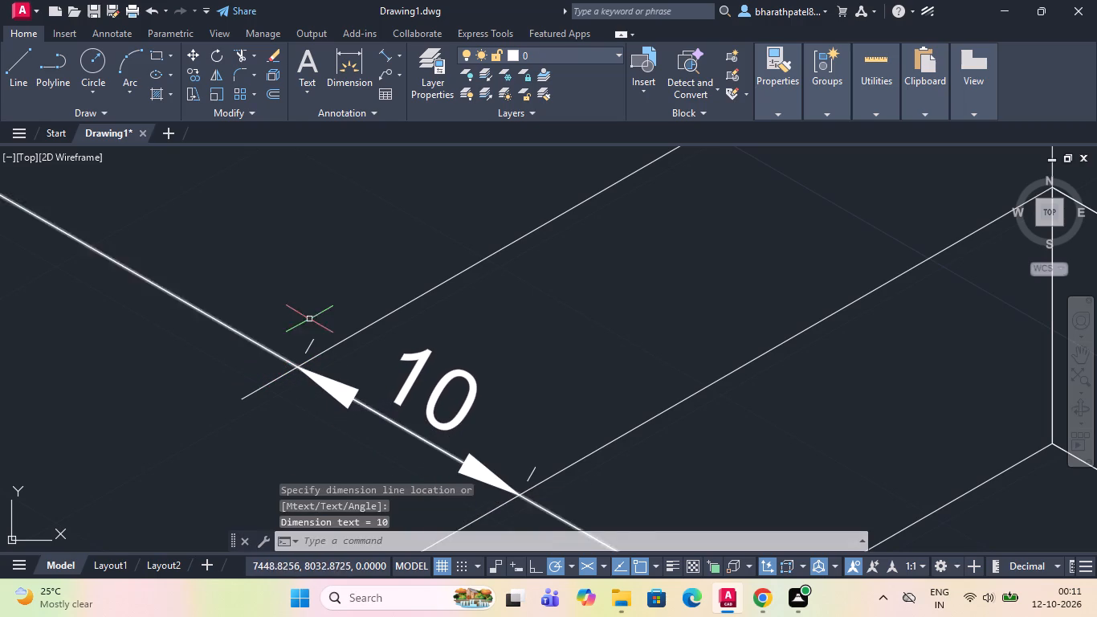
Erase the long 150° helper line running along the 80 dimension and through the new aligned dimension.
{"action": "scroll", "coordinate": [321, 311], "scroll_direction": "down", "scroll_amount": 4}
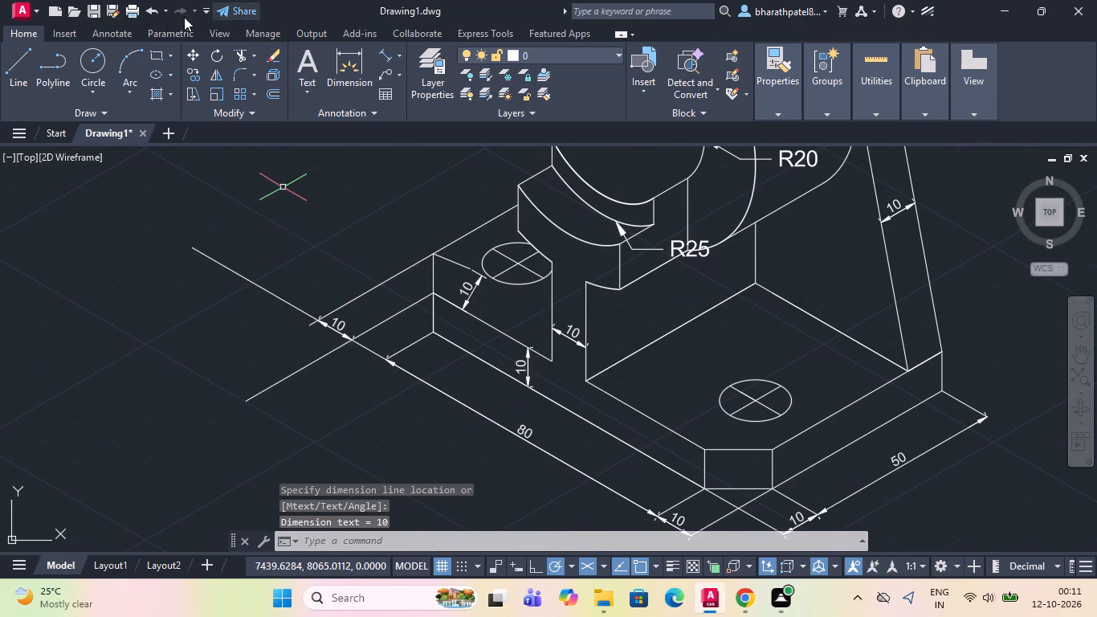
{"action": "left_click", "coordinate": [18, 59]}
{"action": "scroll", "coordinate": [293, 344], "scroll_direction": "up", "scroll_amount": 2}
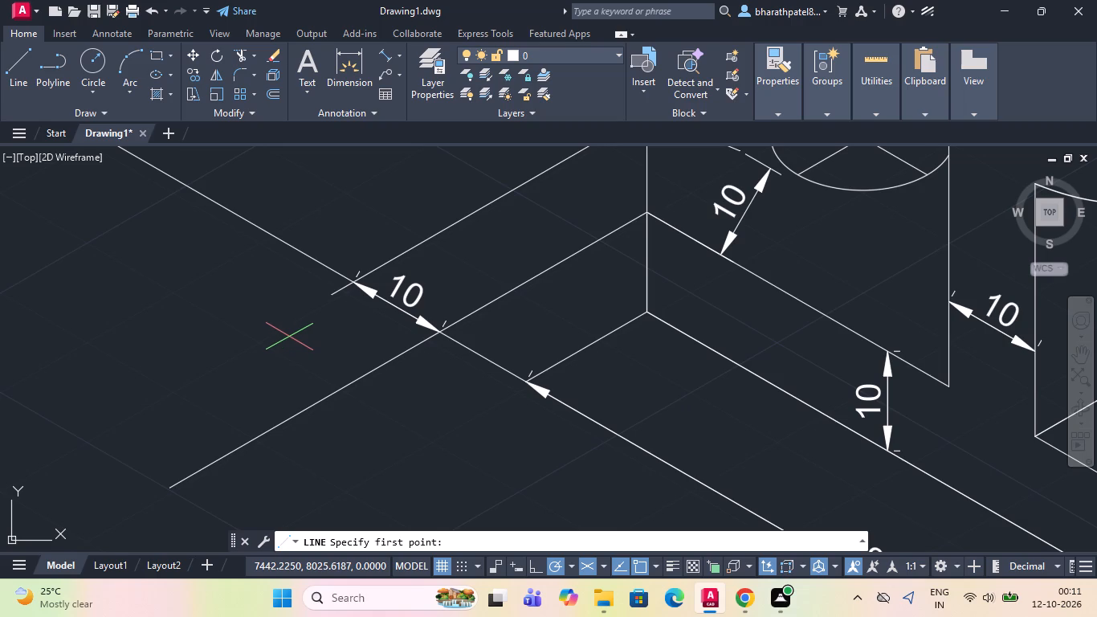
{"action": "key", "text": "Escape"}
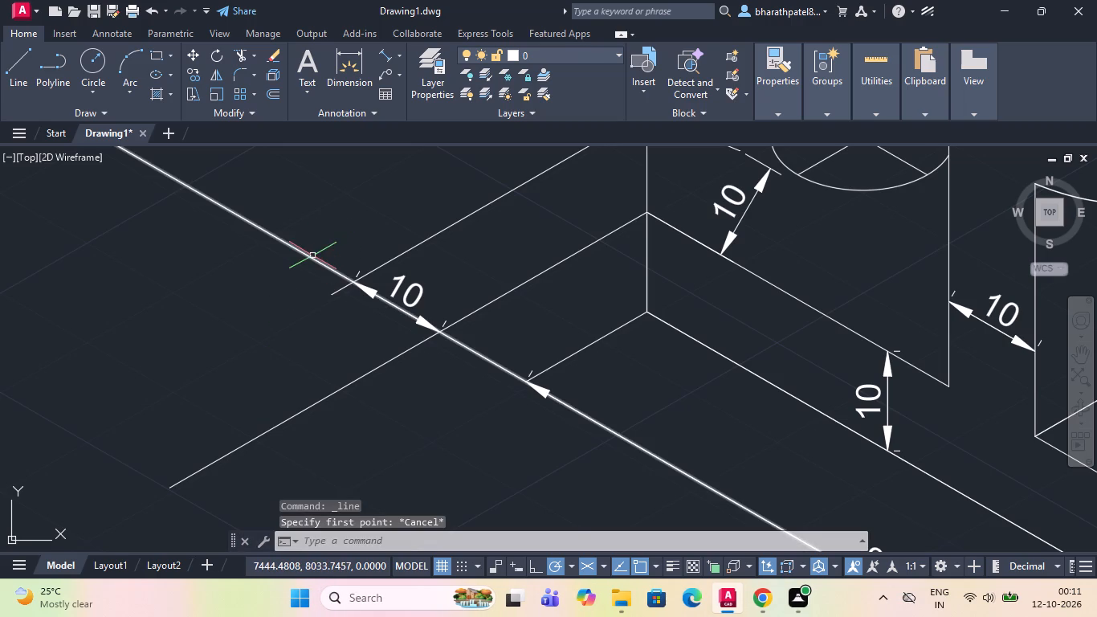
{"action": "left_click", "coordinate": [312, 255]}
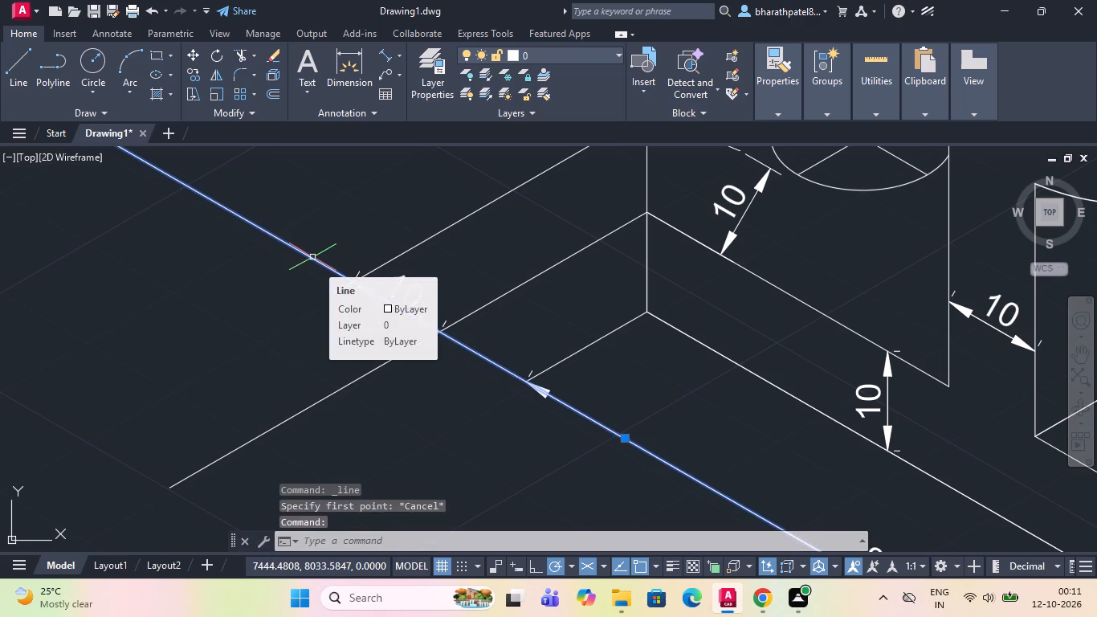
{"action": "key", "text": "Delete"}
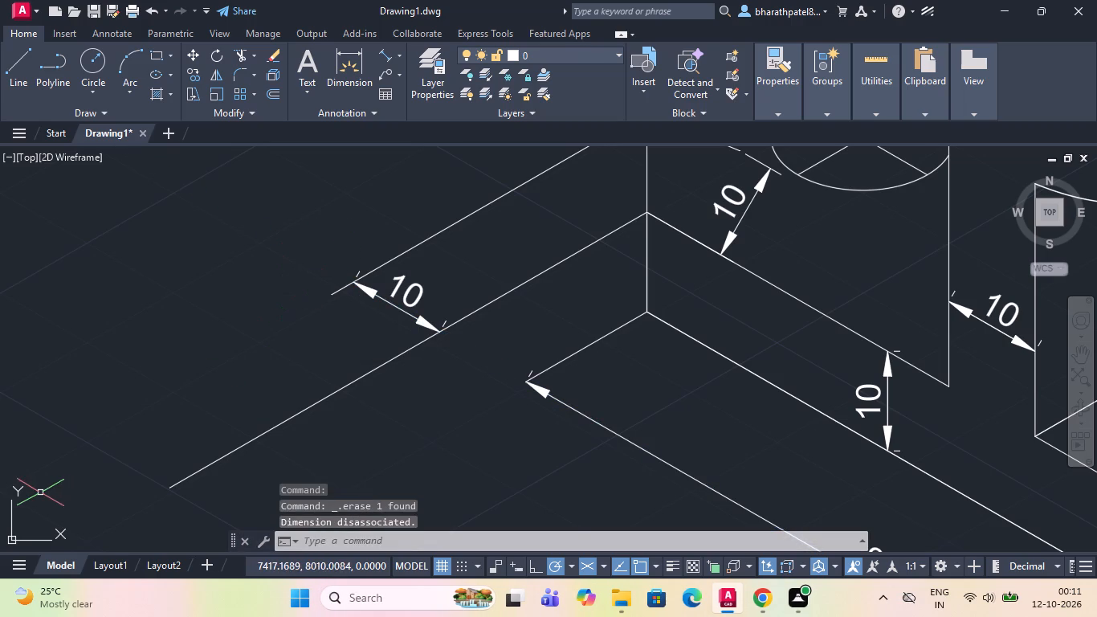
Draw a 141° line about 6.5 units long from the new dimension's outer arrow tip, continuing it back across the lower extension line.
{"action": "scroll", "coordinate": [57, 456], "scroll_direction": "down", "scroll_amount": 2}
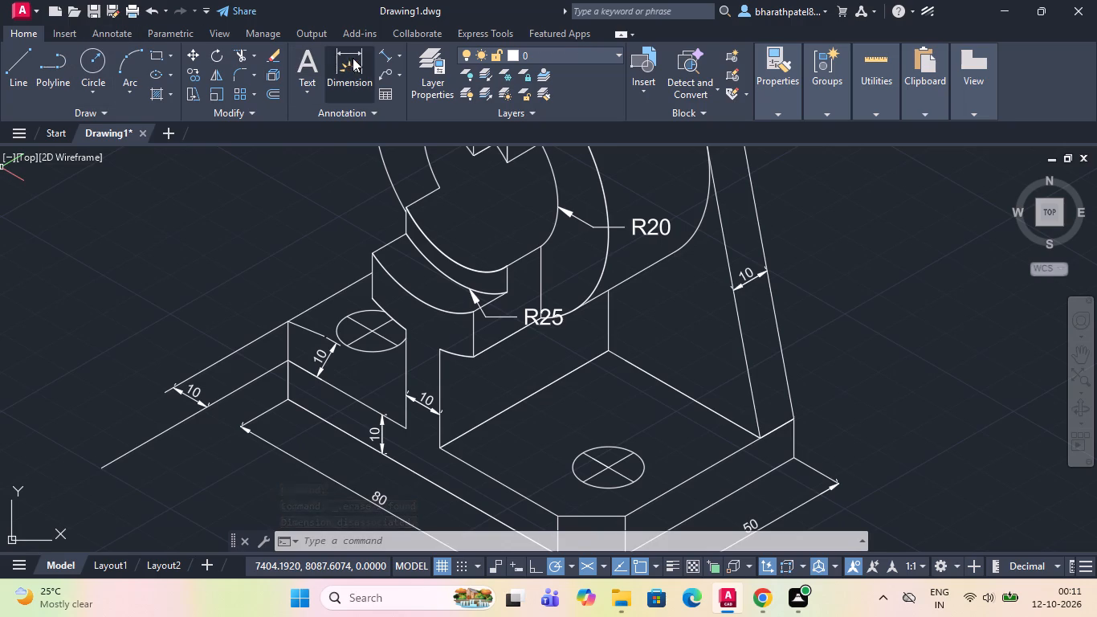
{"action": "left_click", "coordinate": [20, 49]}
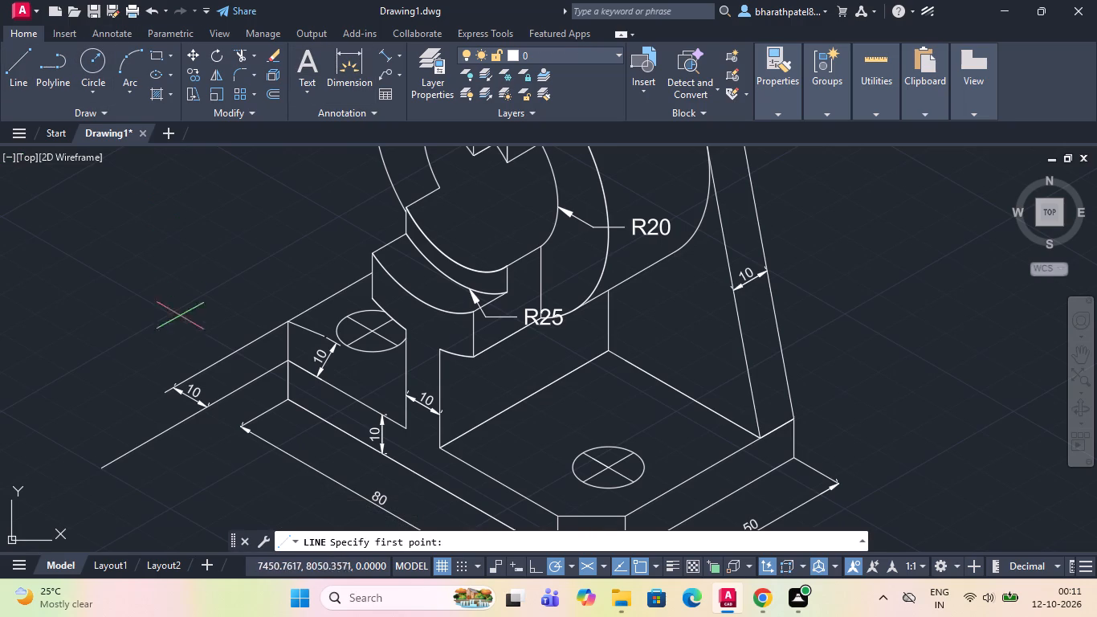
{"action": "scroll", "coordinate": [173, 352], "scroll_direction": "up", "scroll_amount": 4}
{"action": "scroll", "coordinate": [173, 352], "scroll_direction": "down", "scroll_amount": 3}
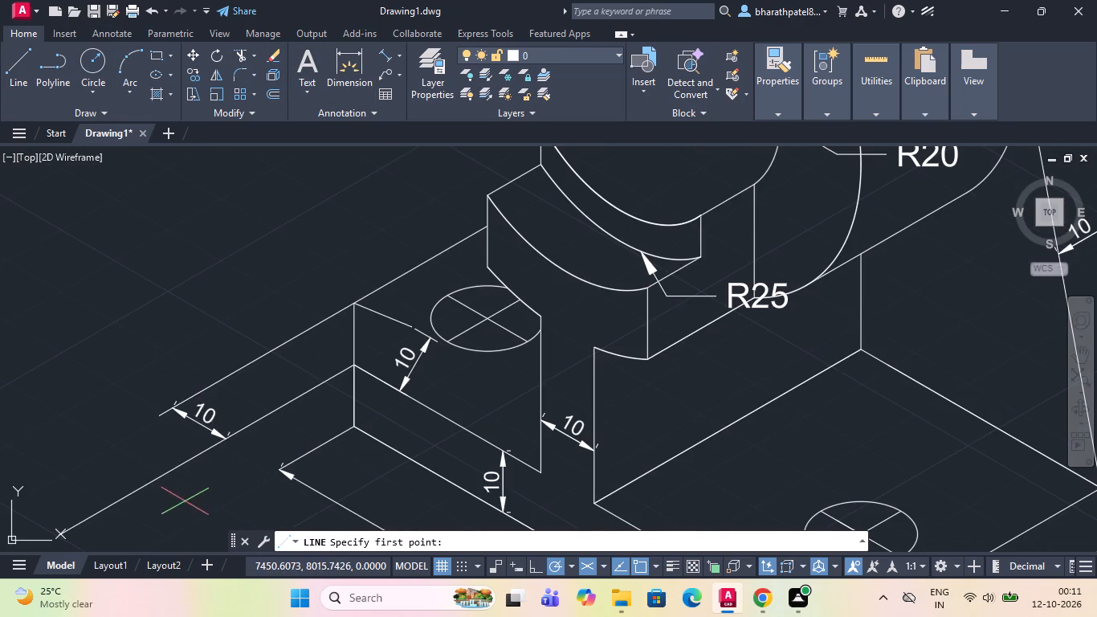
{"action": "scroll", "coordinate": [185, 496], "scroll_direction": "up", "scroll_amount": 2}
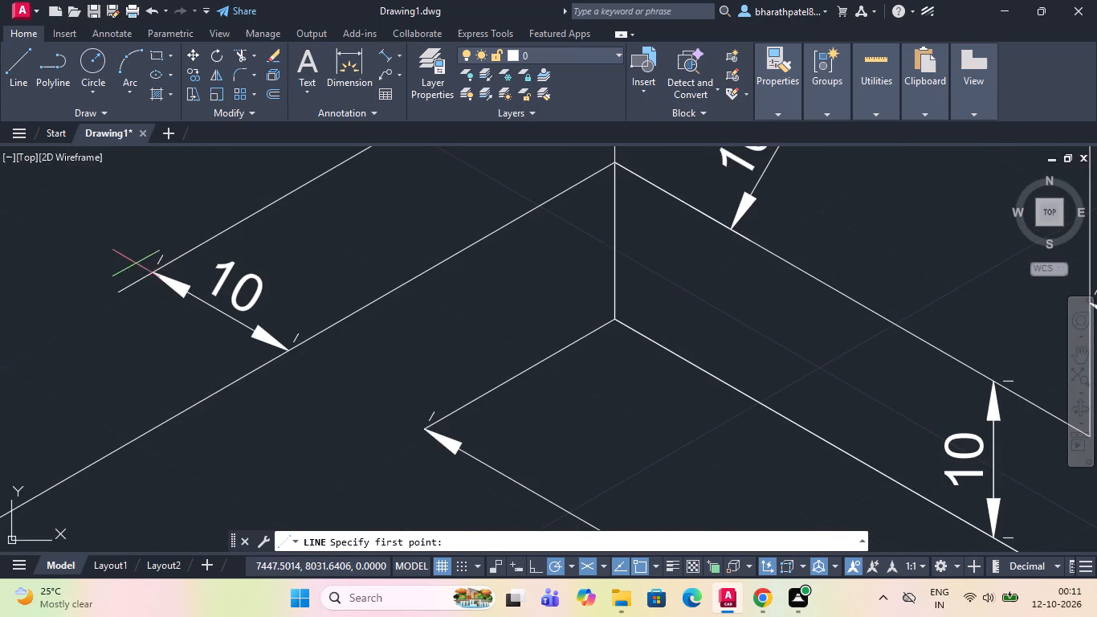
{"action": "left_click_drag", "start_coordinate": [150, 272], "coordinate": [151, 264]}
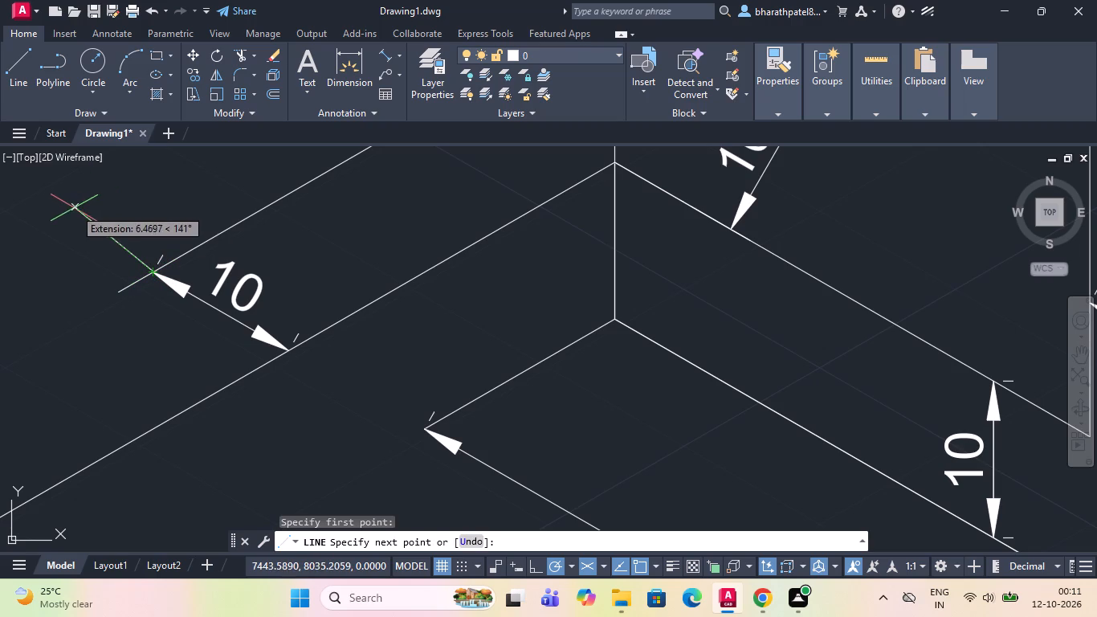
{"action": "left_click", "coordinate": [74, 208]}
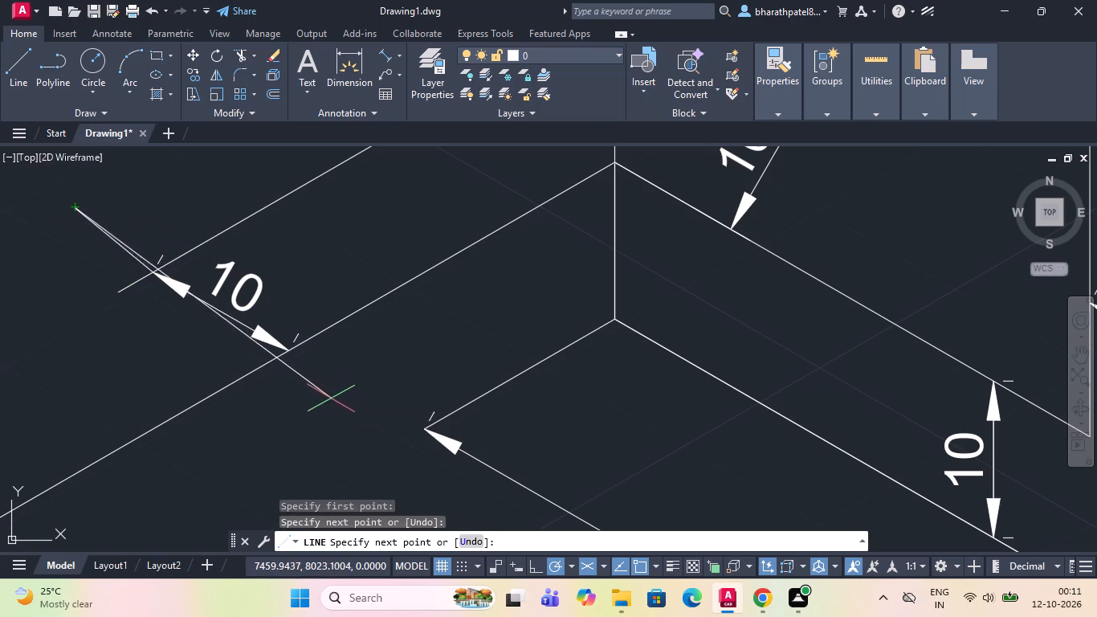
{"action": "left_click", "coordinate": [325, 405]}
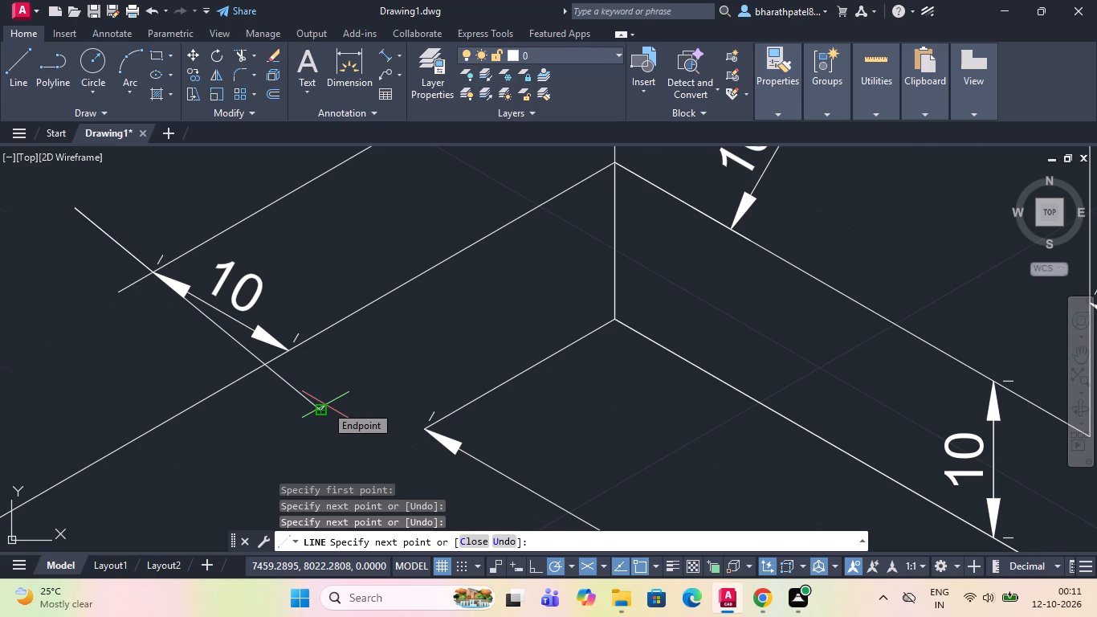
{"action": "key", "text": "Escape"}
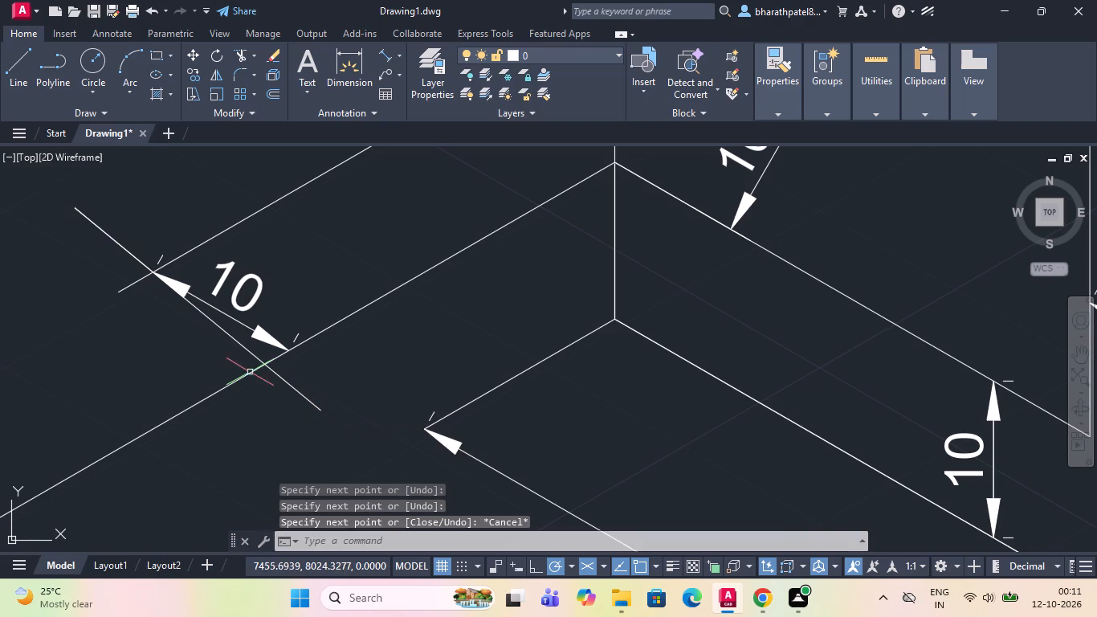
Draw a 150° line from the new dimension's lower arrow tip past the upper extension line, then back beyond the lower extension line.
{"action": "left_click_drag", "start_coordinate": [10, 70], "coordinate": [35, 116]}
{"action": "scroll", "coordinate": [283, 336], "scroll_direction": "up", "scroll_amount": 3}
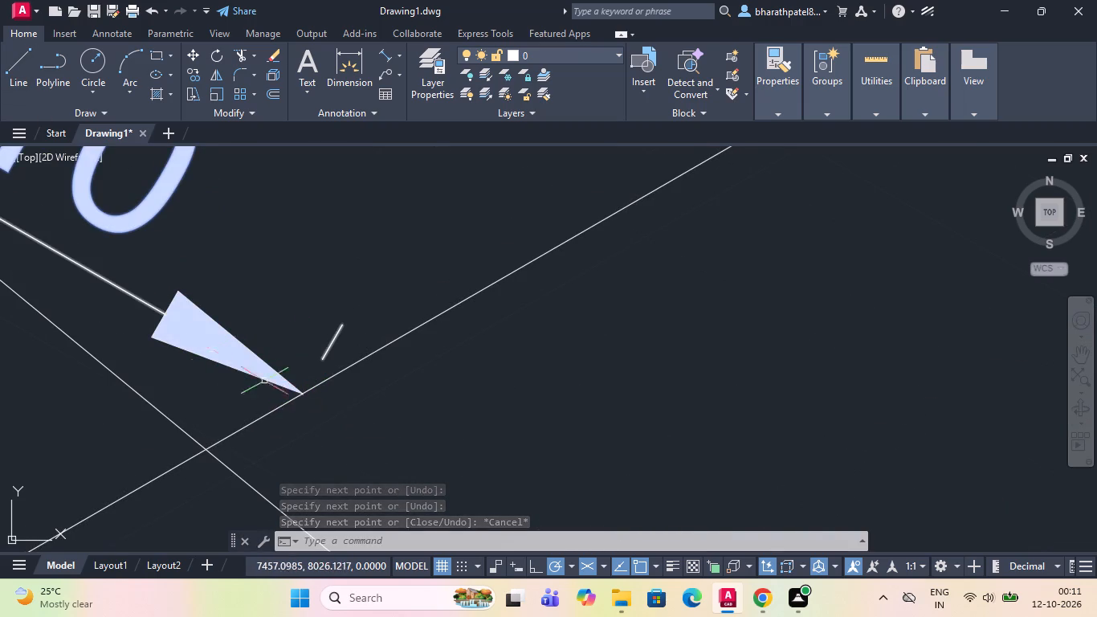
{"action": "left_click", "coordinate": [25, 62]}
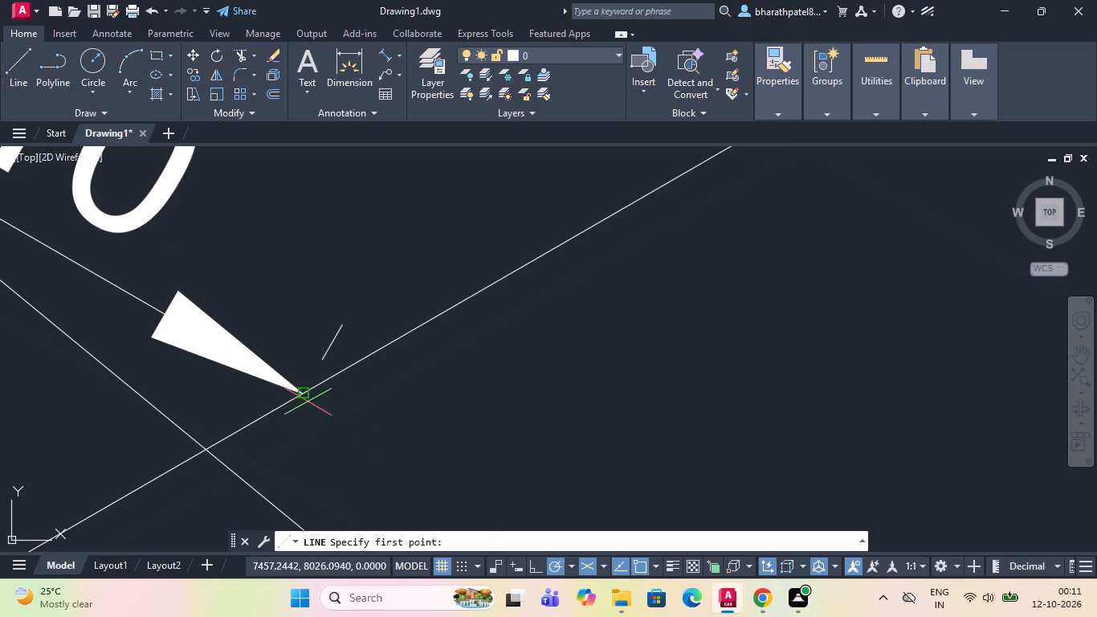
{"action": "left_click", "coordinate": [304, 392]}
{"action": "scroll", "coordinate": [304, 392], "scroll_direction": "down", "scroll_amount": 5}
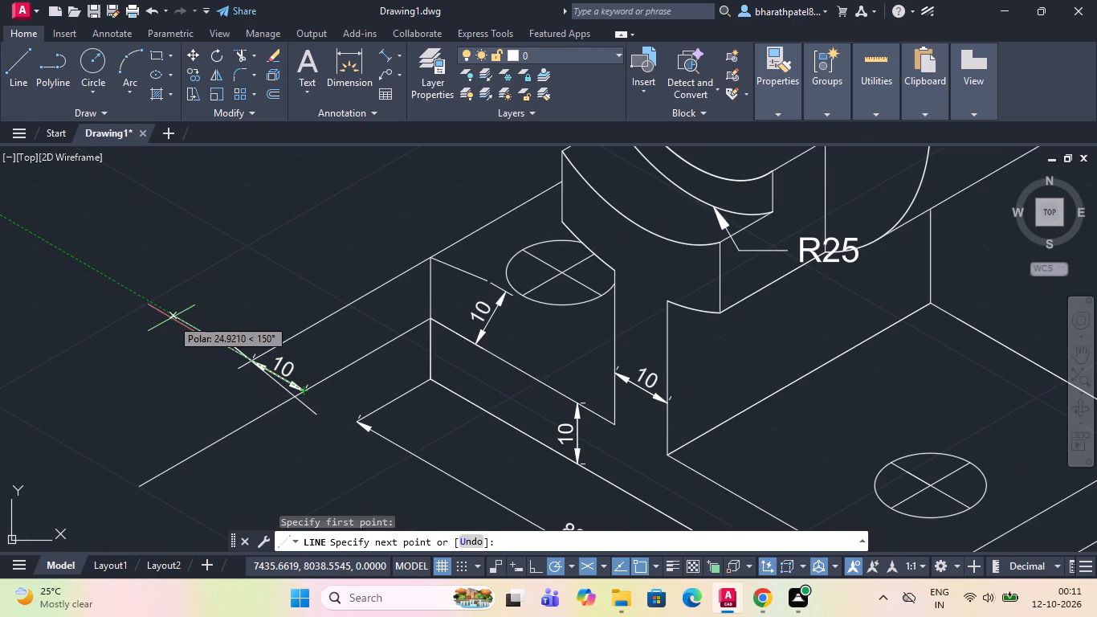
{"action": "left_click", "coordinate": [153, 301]}
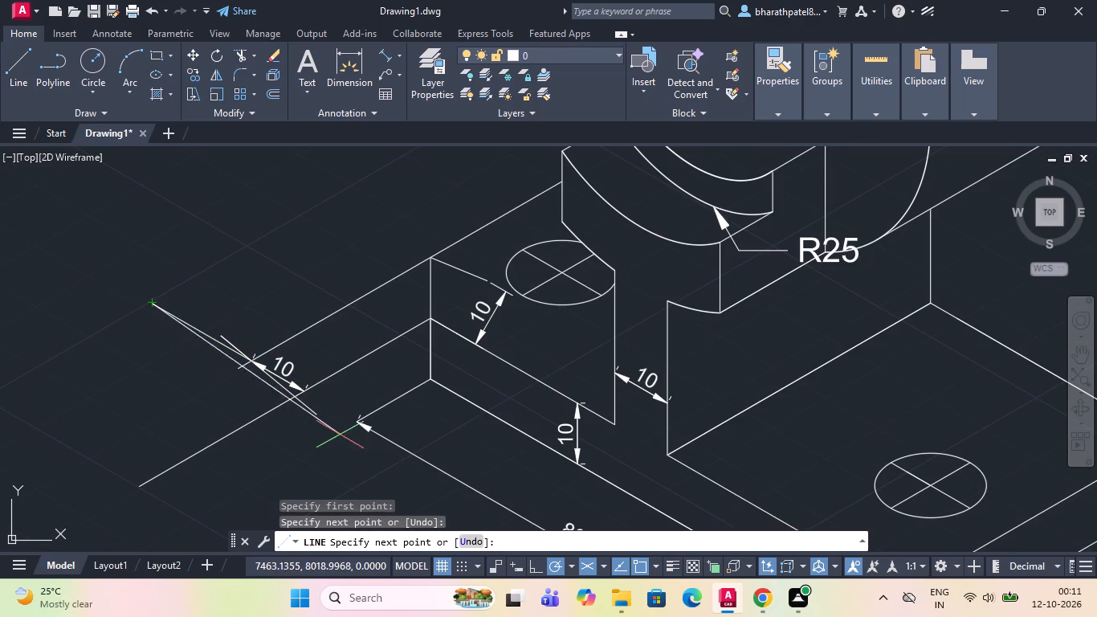
{"action": "left_click", "coordinate": [337, 406]}
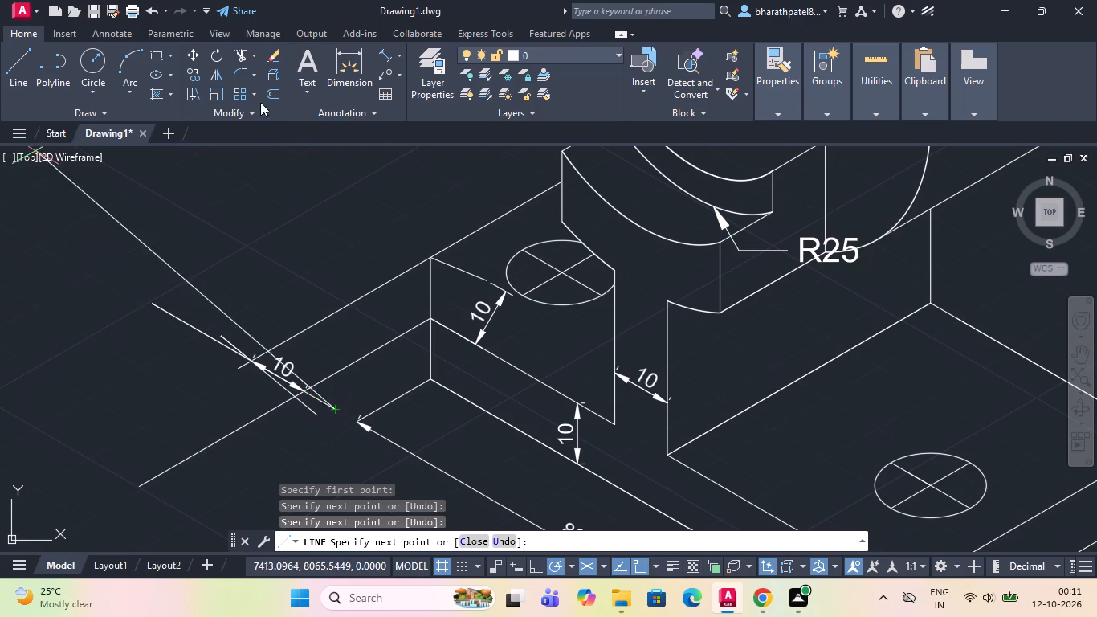
{"action": "key", "text": "Escape"}
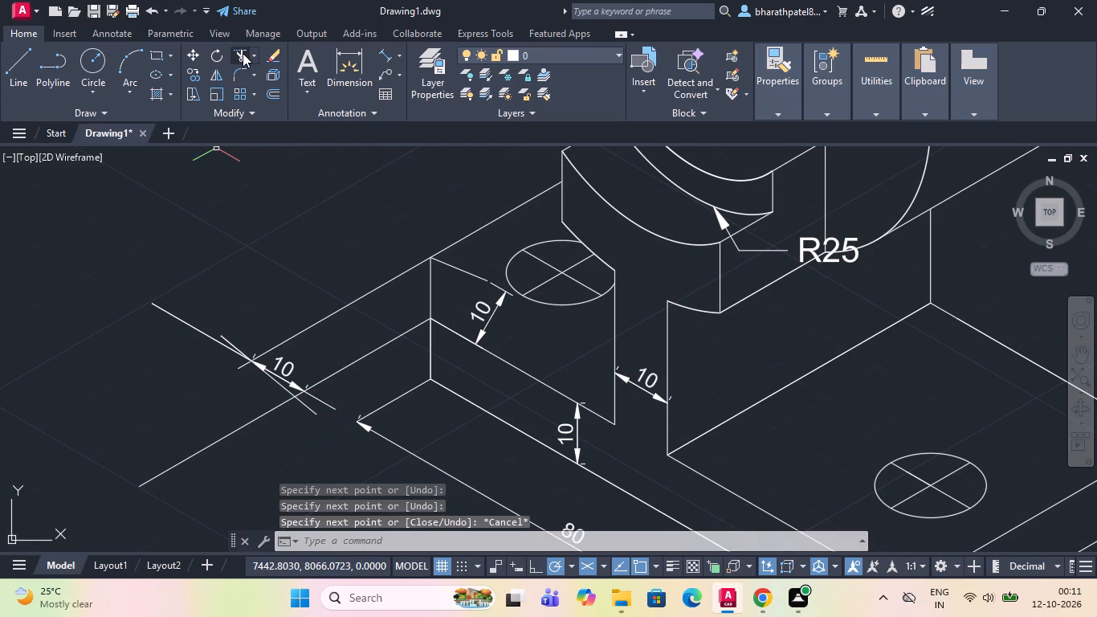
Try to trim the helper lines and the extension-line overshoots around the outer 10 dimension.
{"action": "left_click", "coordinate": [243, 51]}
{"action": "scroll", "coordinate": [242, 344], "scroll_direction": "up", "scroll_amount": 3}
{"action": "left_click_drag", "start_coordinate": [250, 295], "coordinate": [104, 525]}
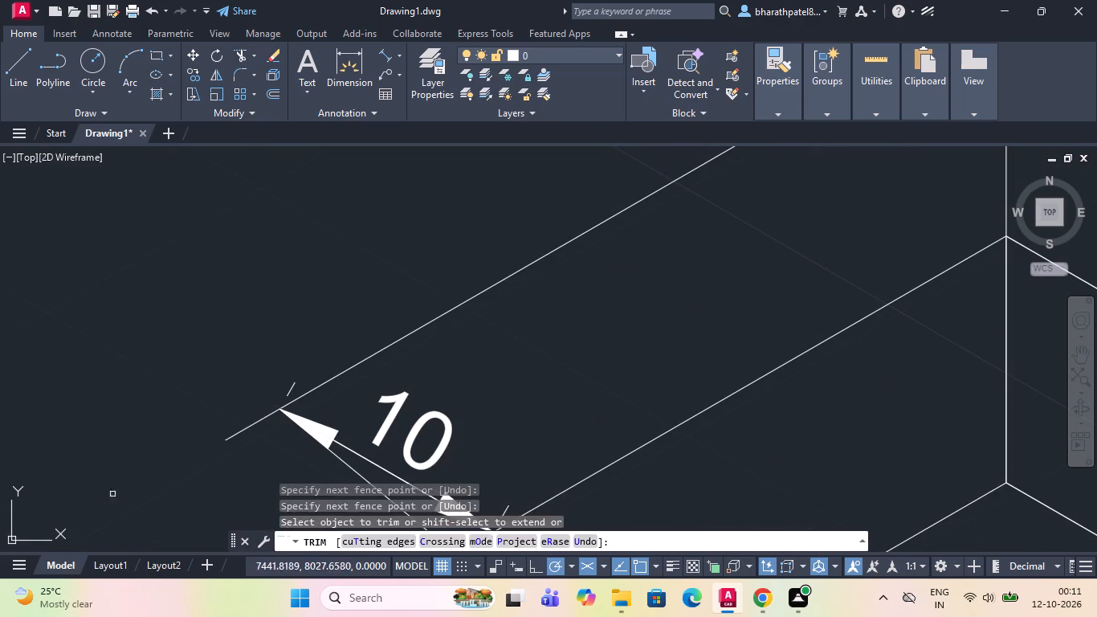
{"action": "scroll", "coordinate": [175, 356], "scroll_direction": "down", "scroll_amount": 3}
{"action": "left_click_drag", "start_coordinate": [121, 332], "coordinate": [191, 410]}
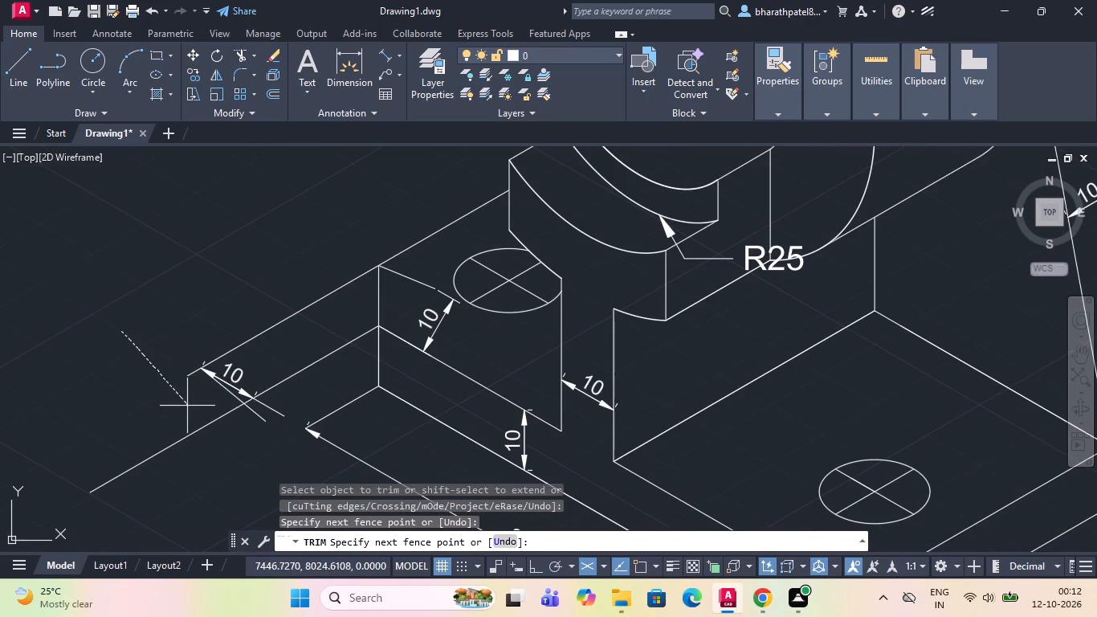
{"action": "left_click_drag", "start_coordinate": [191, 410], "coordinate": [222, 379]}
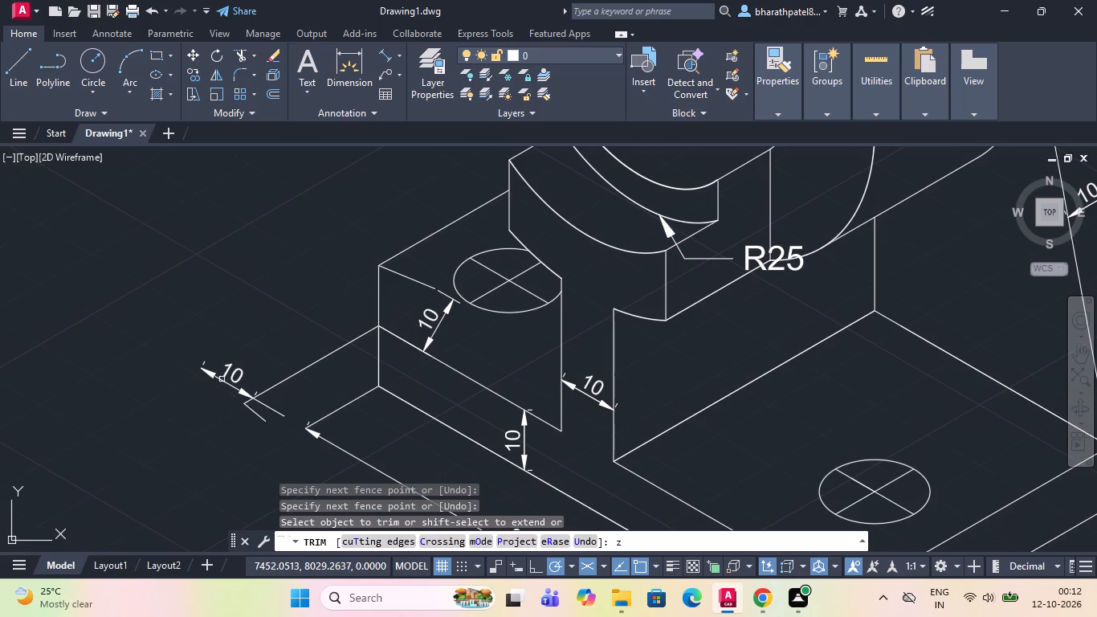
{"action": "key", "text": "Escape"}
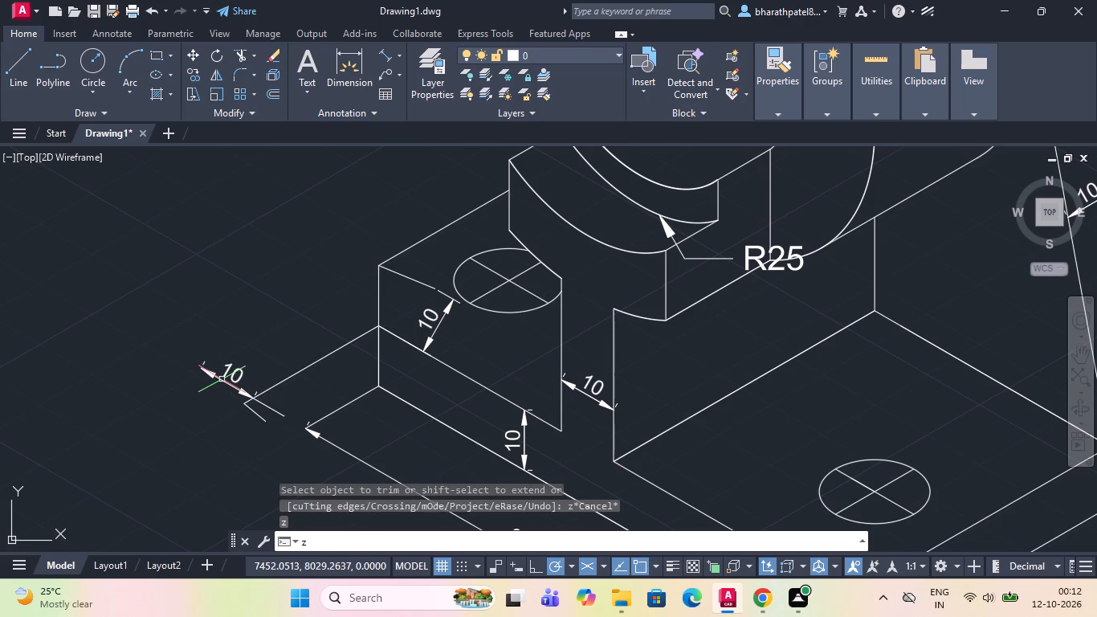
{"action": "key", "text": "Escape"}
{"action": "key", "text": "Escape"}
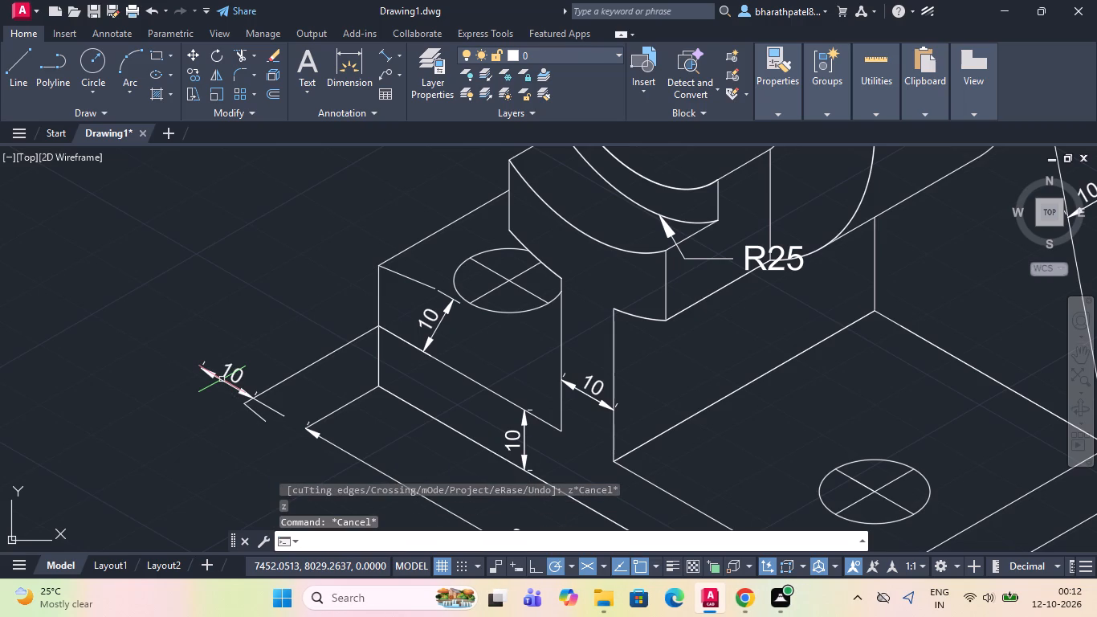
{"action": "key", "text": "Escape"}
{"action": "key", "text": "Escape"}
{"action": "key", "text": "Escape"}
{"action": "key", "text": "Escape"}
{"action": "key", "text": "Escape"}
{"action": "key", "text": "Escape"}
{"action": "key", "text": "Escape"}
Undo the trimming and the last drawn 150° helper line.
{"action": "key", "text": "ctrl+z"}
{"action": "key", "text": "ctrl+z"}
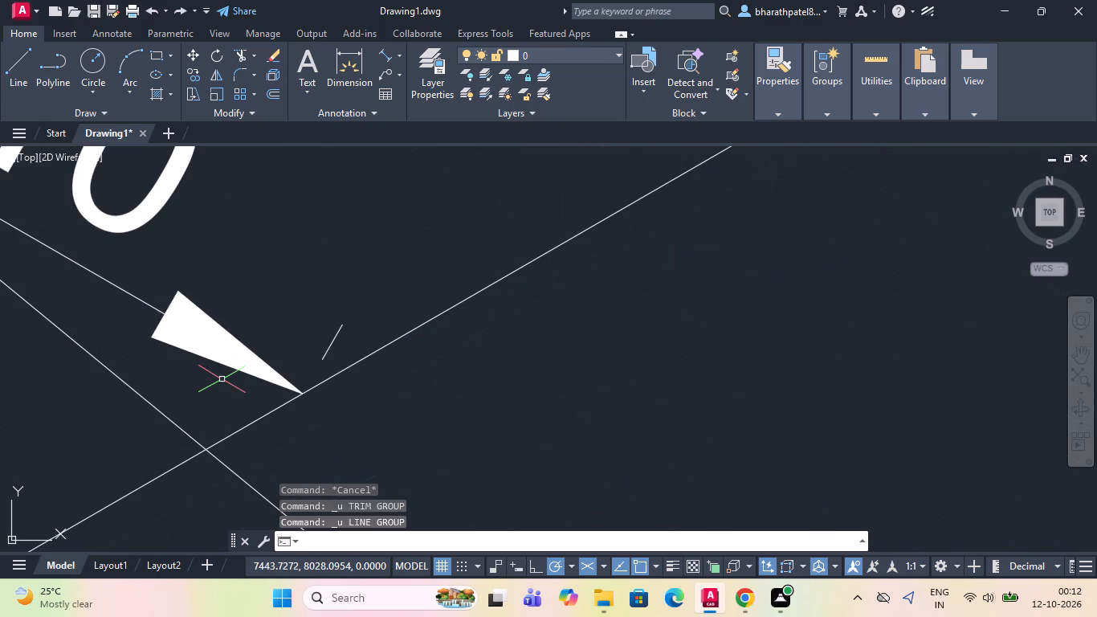
Draw a line from the outer 10 dimension's lower arrow tip about 2.2 units at 330°, continuing back about 20 units at 150°.
{"action": "scroll", "coordinate": [378, 515], "scroll_direction": "down", "scroll_amount": 2}
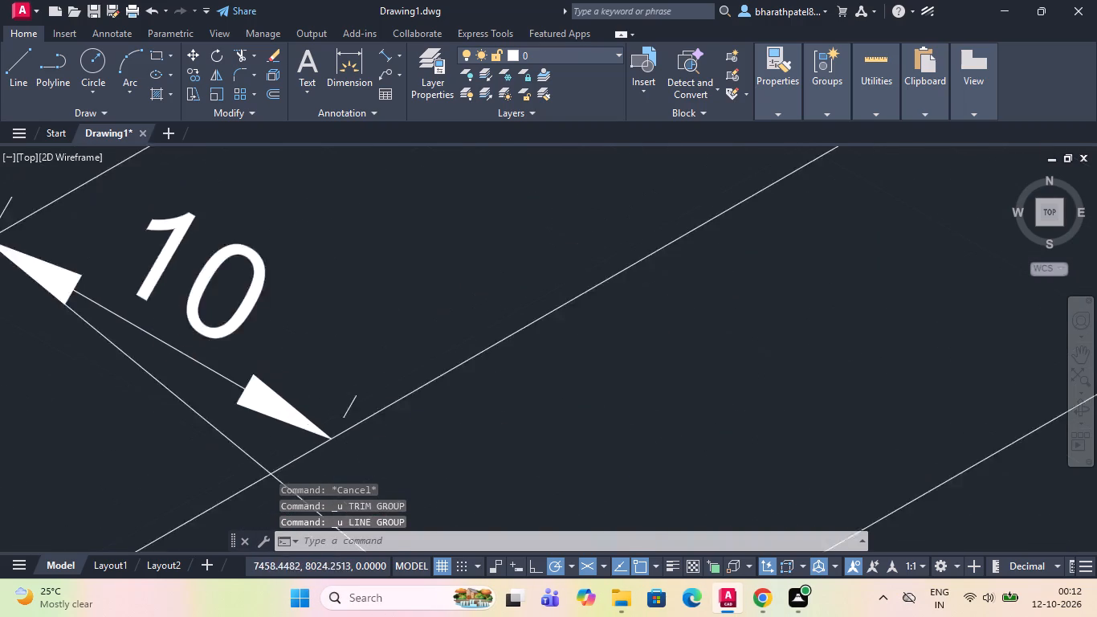
{"action": "scroll", "coordinate": [385, 354], "scroll_direction": "down", "scroll_amount": 2}
{"action": "scroll", "coordinate": [419, 472], "scroll_direction": "up", "scroll_amount": 2}
{"action": "scroll", "coordinate": [419, 472], "scroll_direction": "down", "scroll_amount": 2}
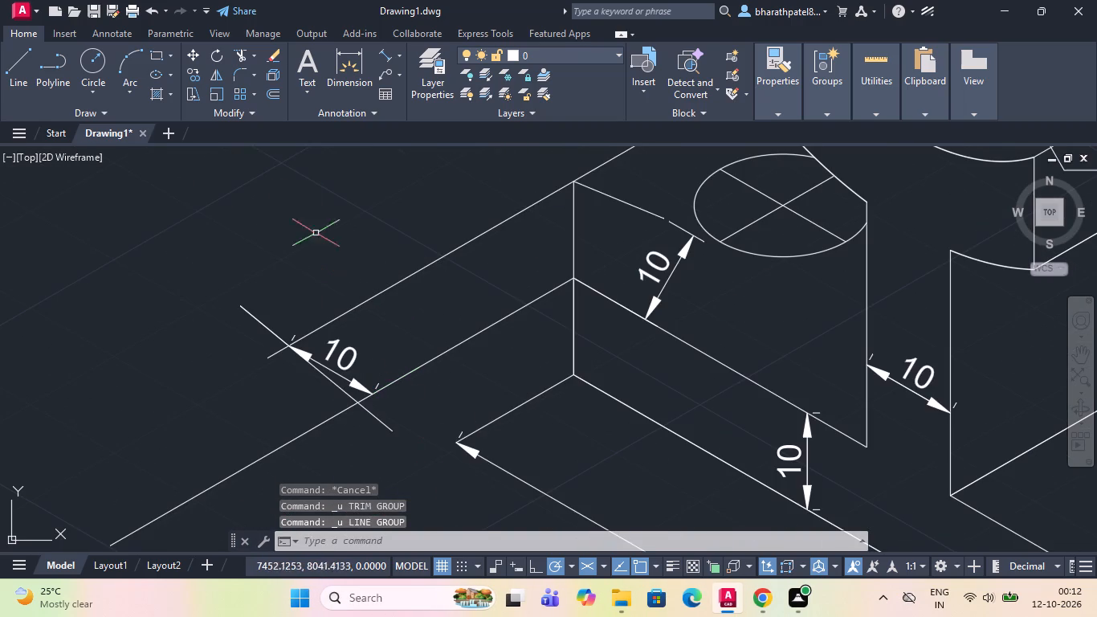
{"action": "left_click", "coordinate": [247, 59]}
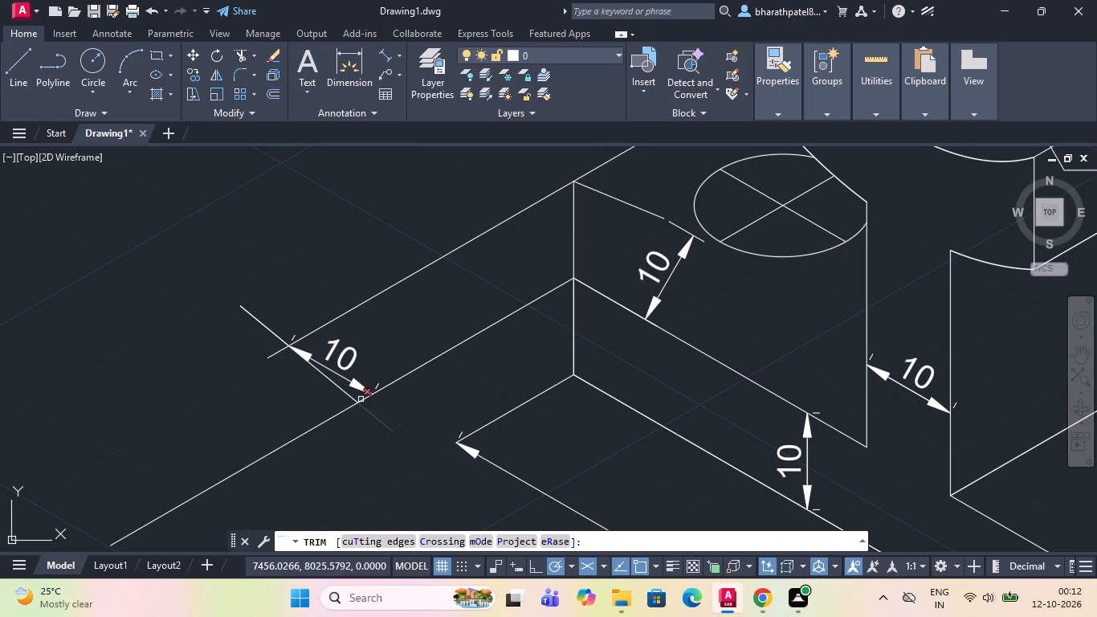
{"action": "left_click_drag", "start_coordinate": [27, 61], "coordinate": [48, 83]}
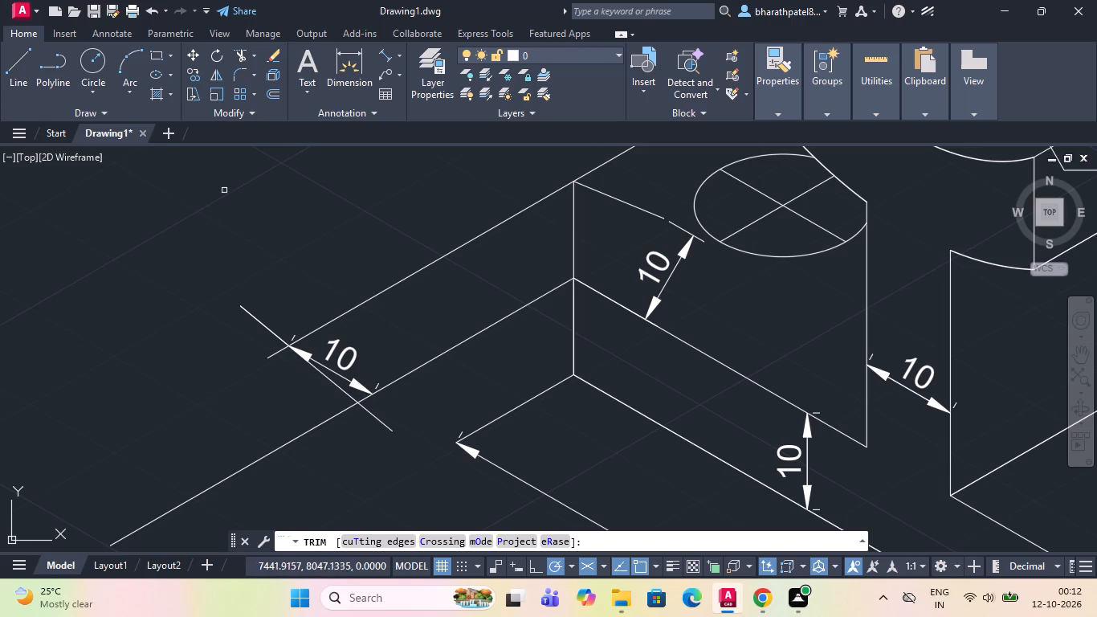
{"action": "scroll", "coordinate": [385, 411], "scroll_direction": "up", "scroll_amount": 3}
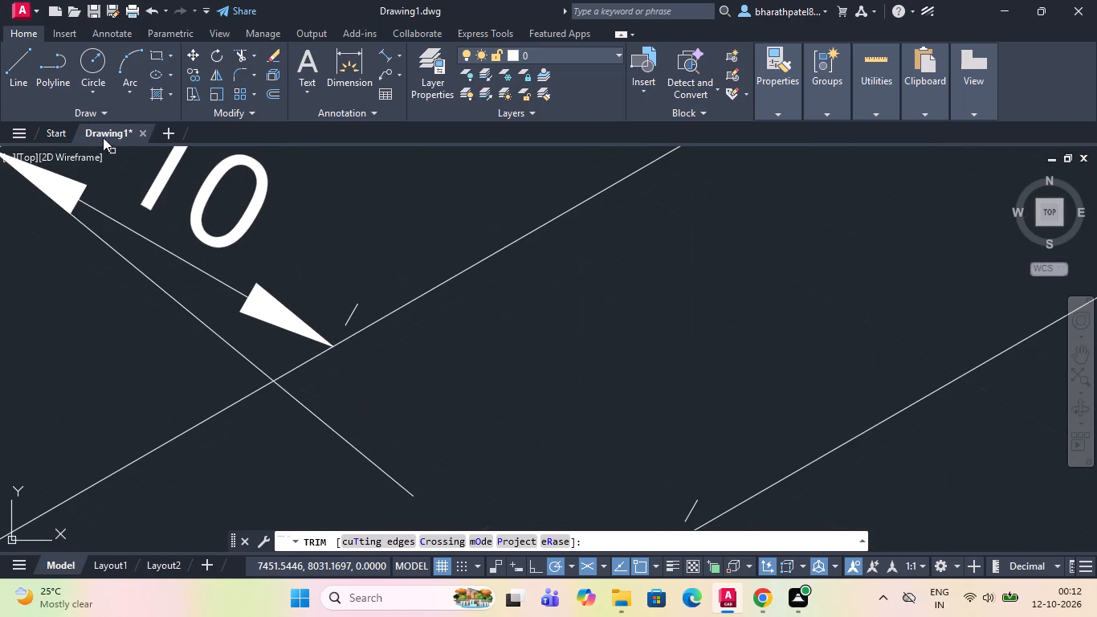
{"action": "left_click", "coordinate": [26, 64]}
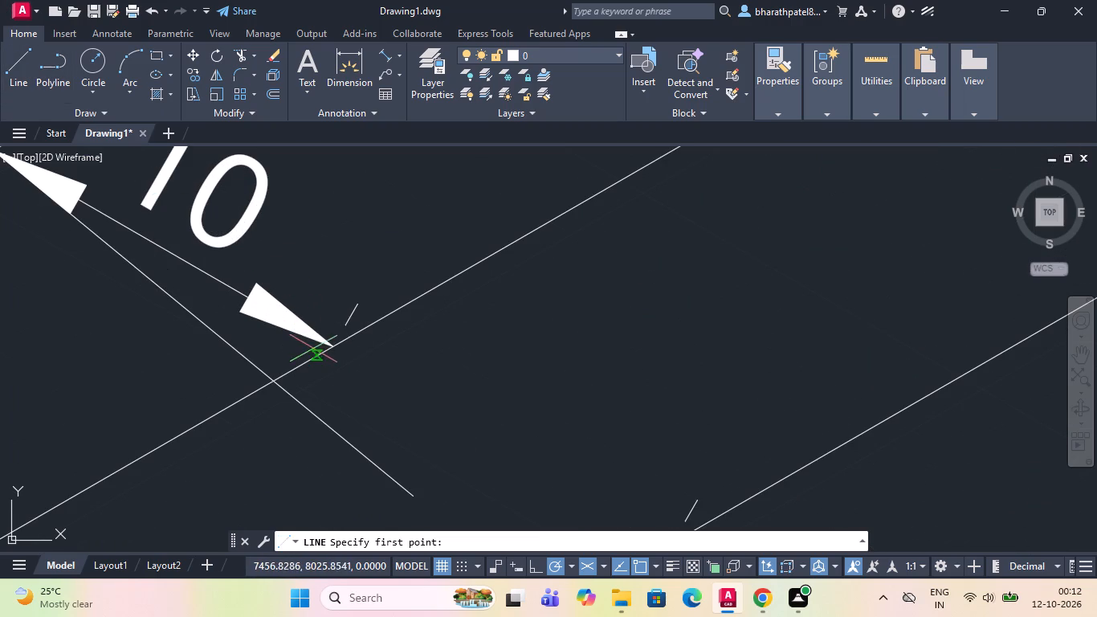
{"action": "left_click_drag", "start_coordinate": [337, 342], "coordinate": [376, 368]}
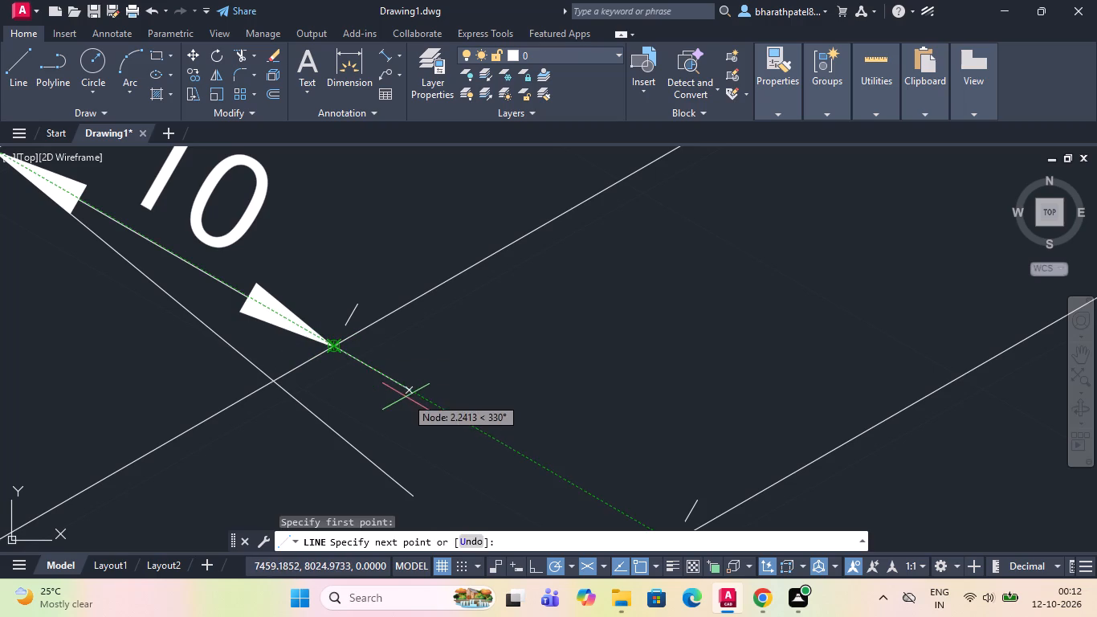
{"action": "left_click", "coordinate": [406, 397]}
{"action": "scroll", "coordinate": [372, 355], "scroll_direction": "down", "scroll_amount": 2}
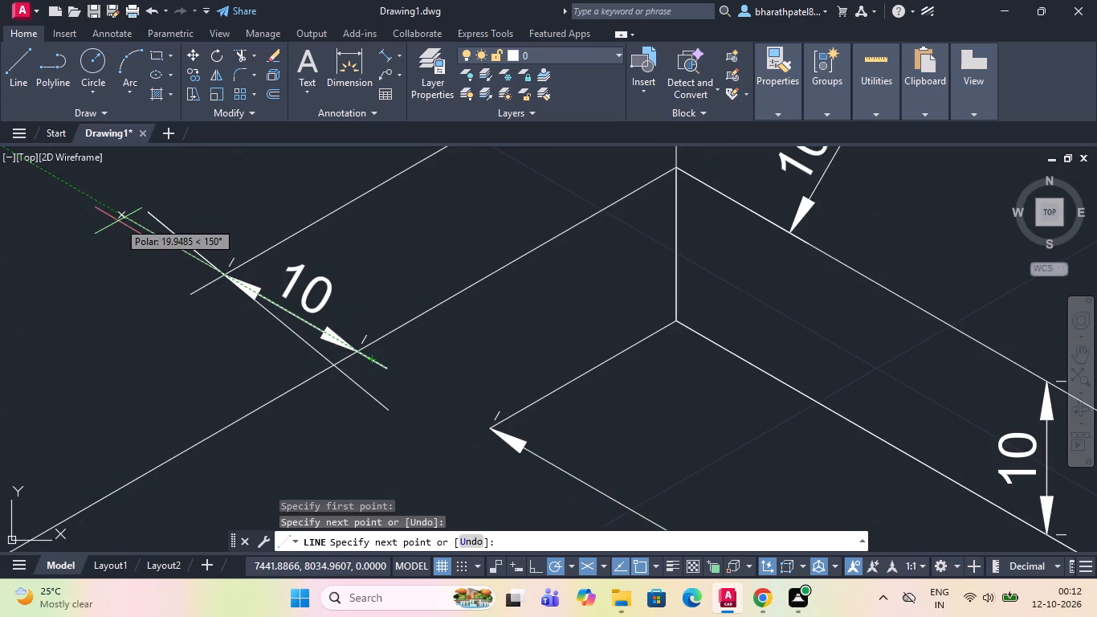
{"action": "left_click", "coordinate": [119, 217]}
{"action": "key", "text": "Escape"}
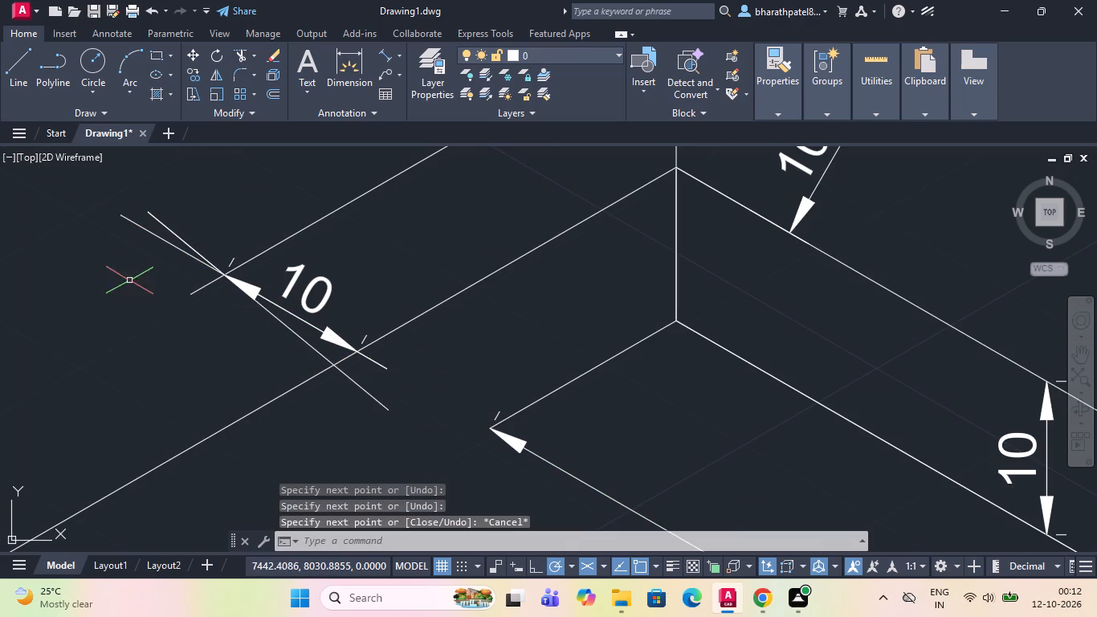
Trim away the 150° and 141° helper lines and both extension-line overshoots beyond the outer 10 dimension's arrow tips.
{"action": "left_click", "coordinate": [234, 55]}
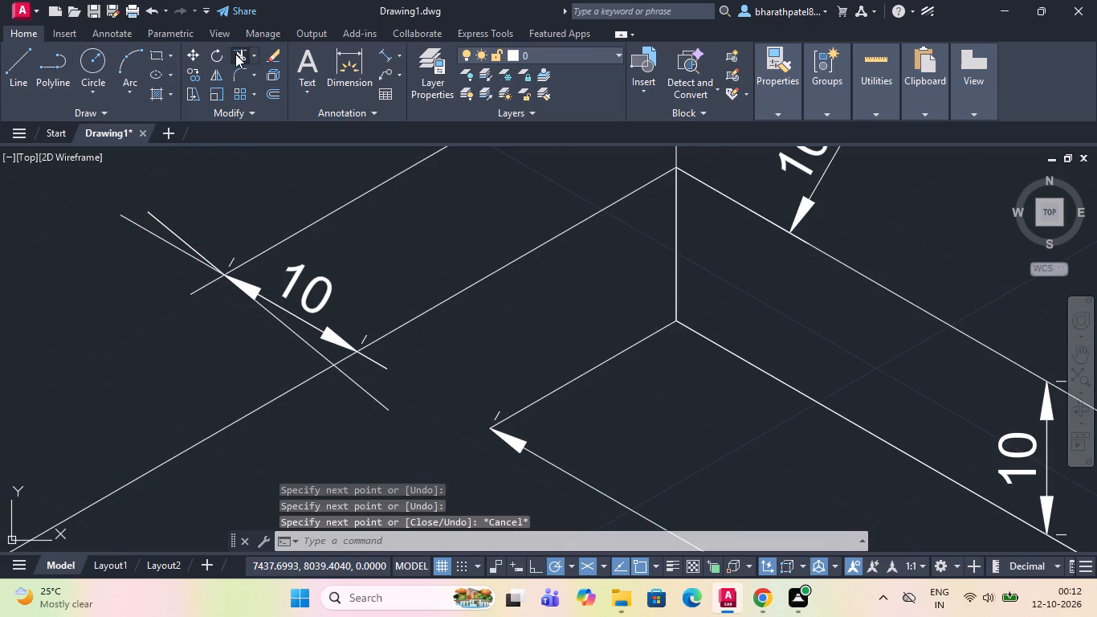
{"action": "left_click", "coordinate": [339, 357]}
{"action": "left_click", "coordinate": [345, 370]}
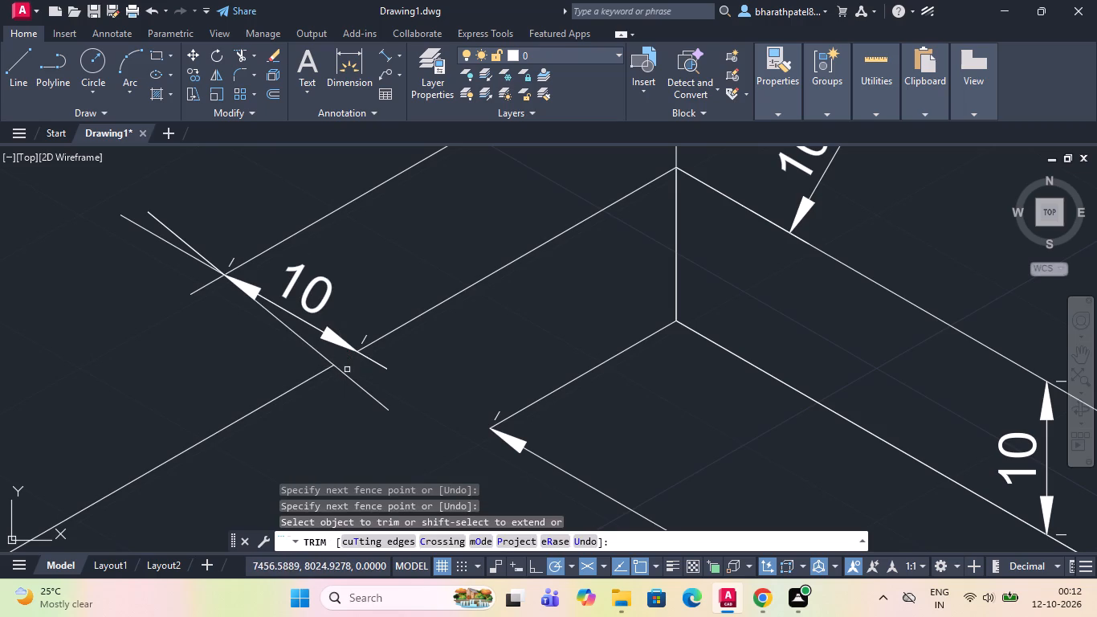
{"action": "left_click", "coordinate": [325, 354]}
{"action": "left_click", "coordinate": [196, 255]}
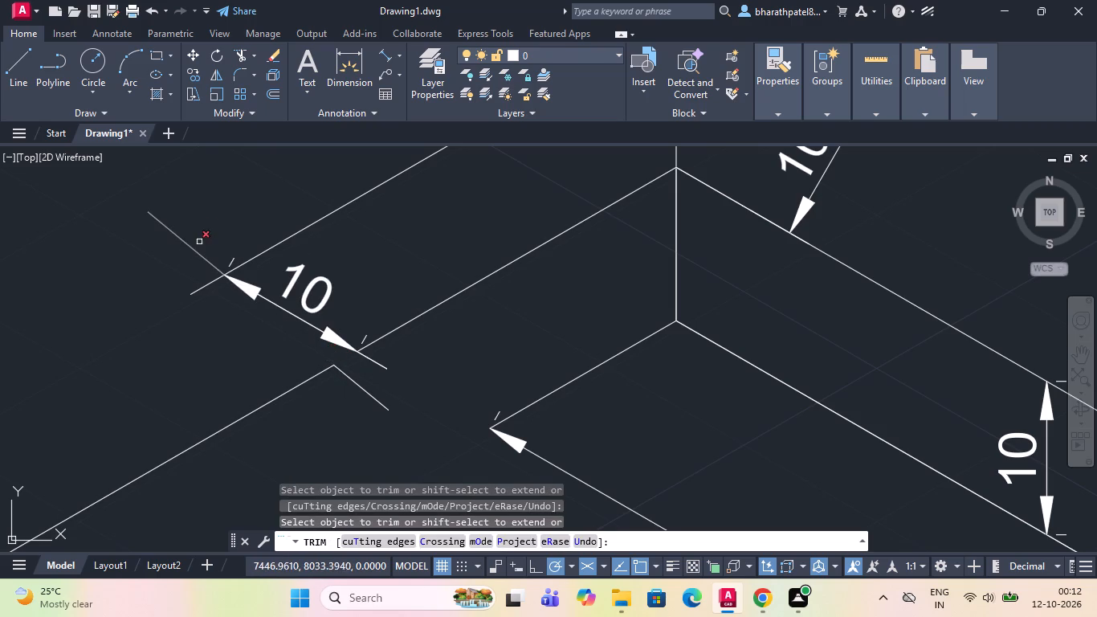
{"action": "left_click_drag", "start_coordinate": [209, 227], "coordinate": [194, 247]}
{"action": "left_click_drag", "start_coordinate": [199, 229], "coordinate": [174, 272]}
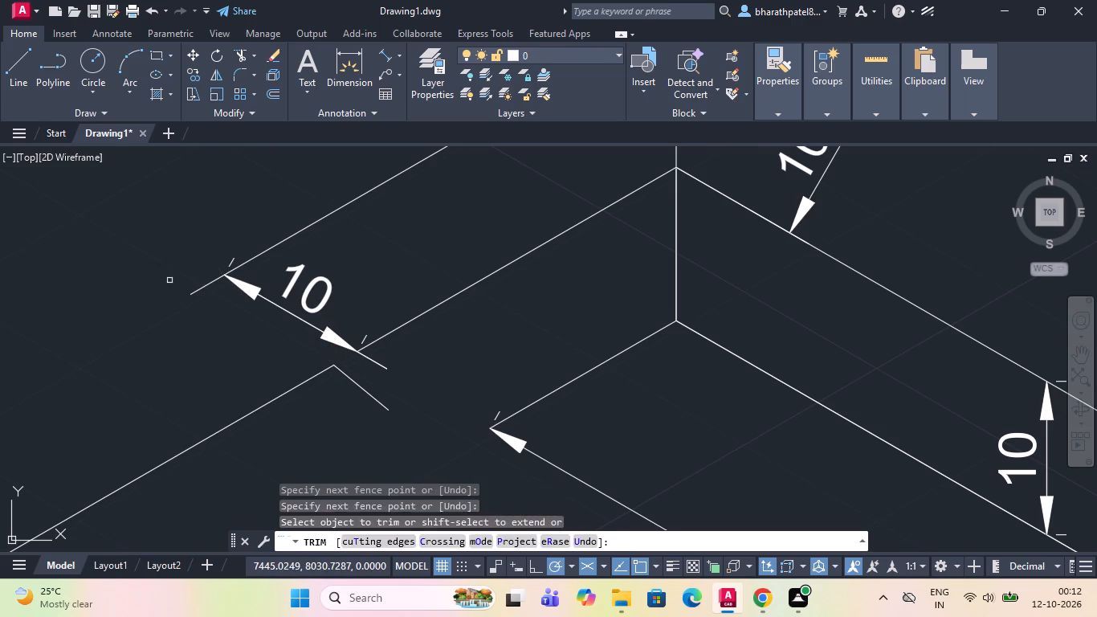
{"action": "left_click", "coordinate": [169, 280]}
{"action": "left_click_drag", "start_coordinate": [194, 265], "coordinate": [235, 313]}
{"action": "left_click_drag", "start_coordinate": [200, 251], "coordinate": [219, 296]}
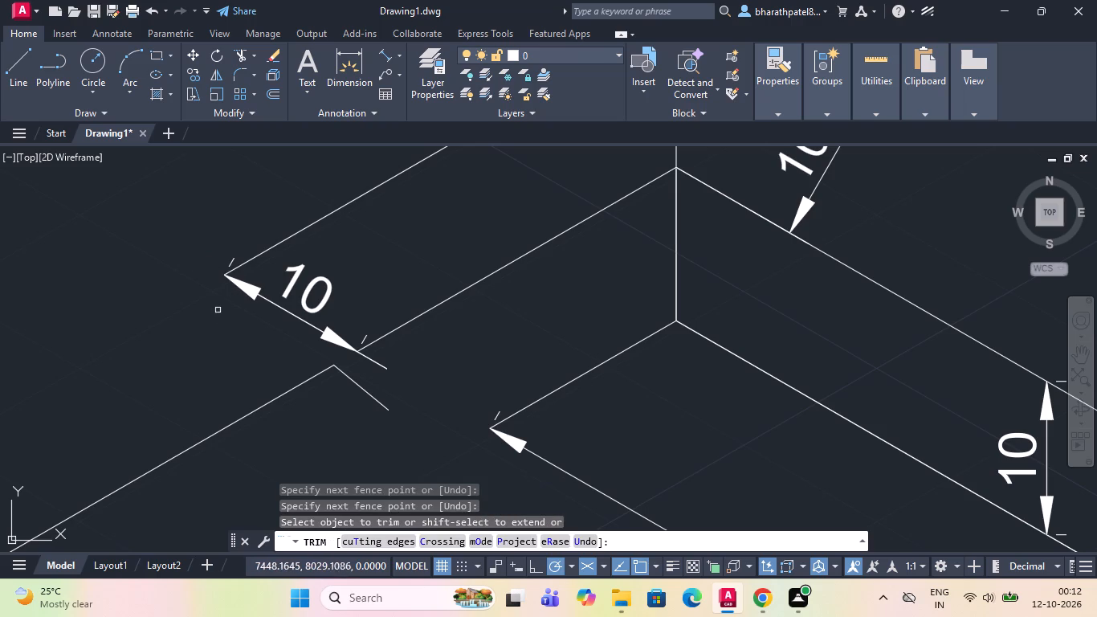
{"action": "left_click", "coordinate": [400, 344]}
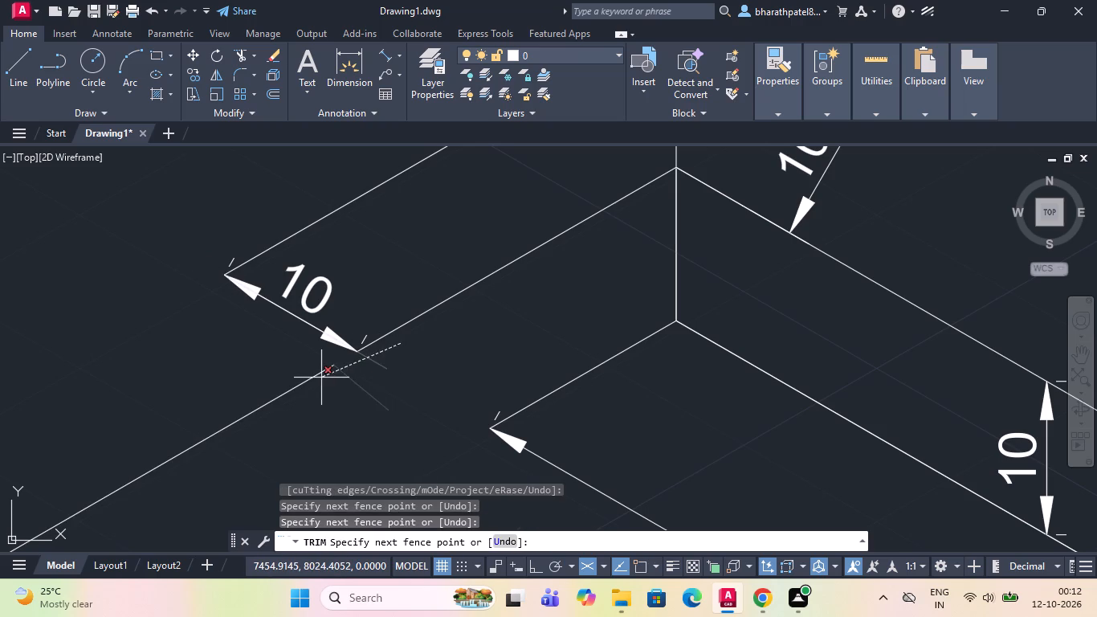
{"action": "left_click", "coordinate": [321, 378]}
{"action": "left_click_drag", "start_coordinate": [260, 350], "coordinate": [263, 367]}
{"action": "left_click", "coordinate": [241, 365]}
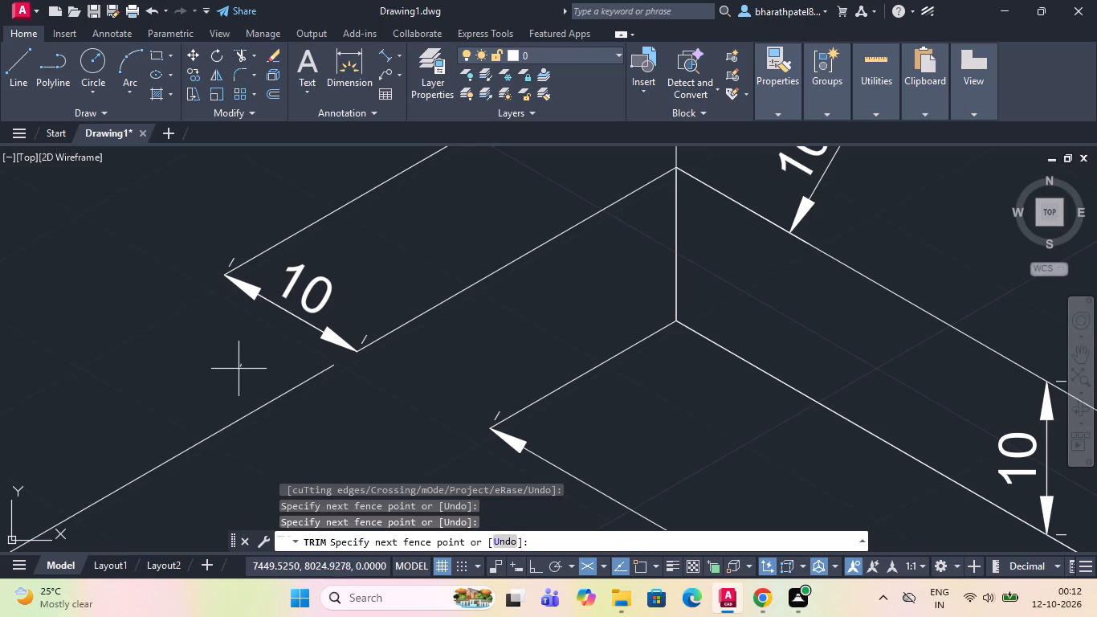
{"action": "left_click", "coordinate": [263, 465]}
Remove the slanted line from the block's upper corner and the 10 dimension beside the nearby hole using Trim.
{"action": "scroll", "coordinate": [256, 357], "scroll_direction": "down", "scroll_amount": 4}
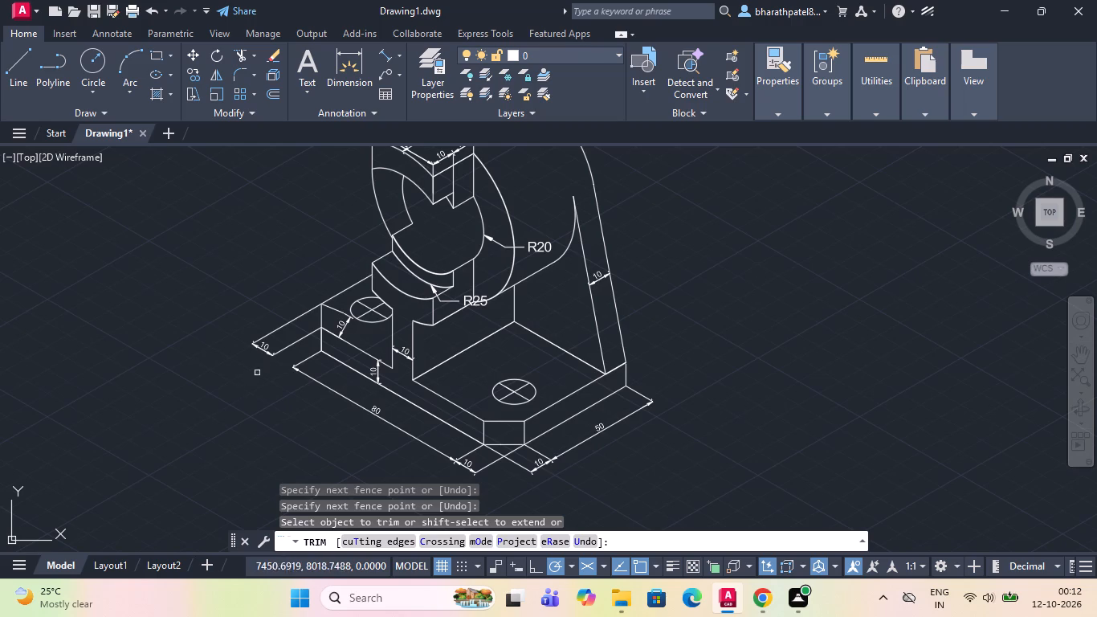
{"action": "scroll", "coordinate": [360, 337], "scroll_direction": "up", "scroll_amount": 3}
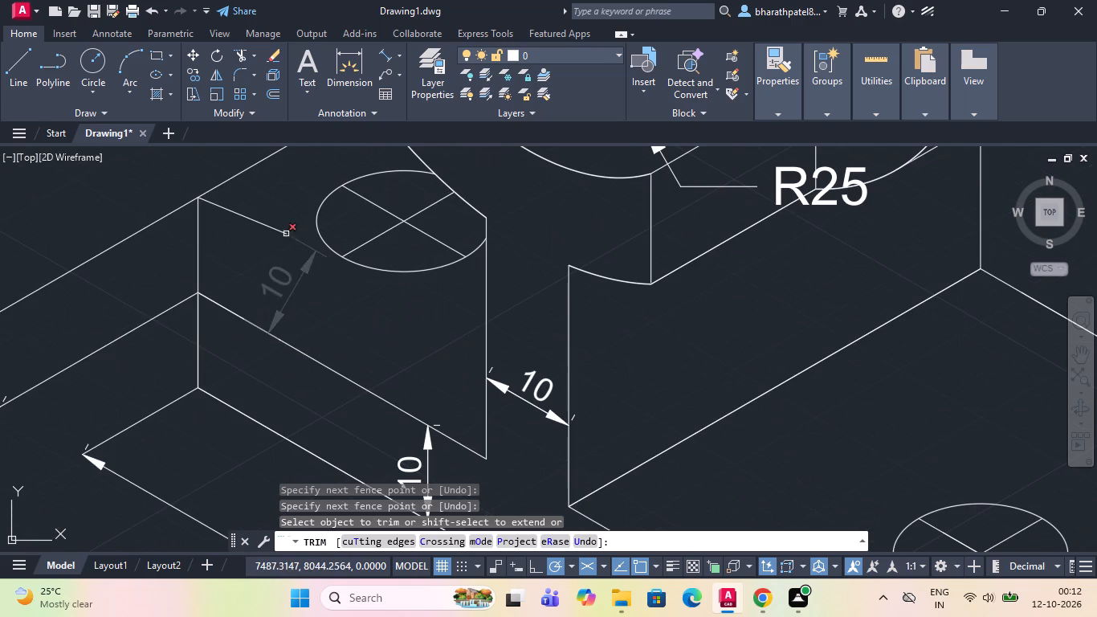
{"action": "left_click", "coordinate": [278, 229]}
{"action": "left_click", "coordinate": [300, 267]}
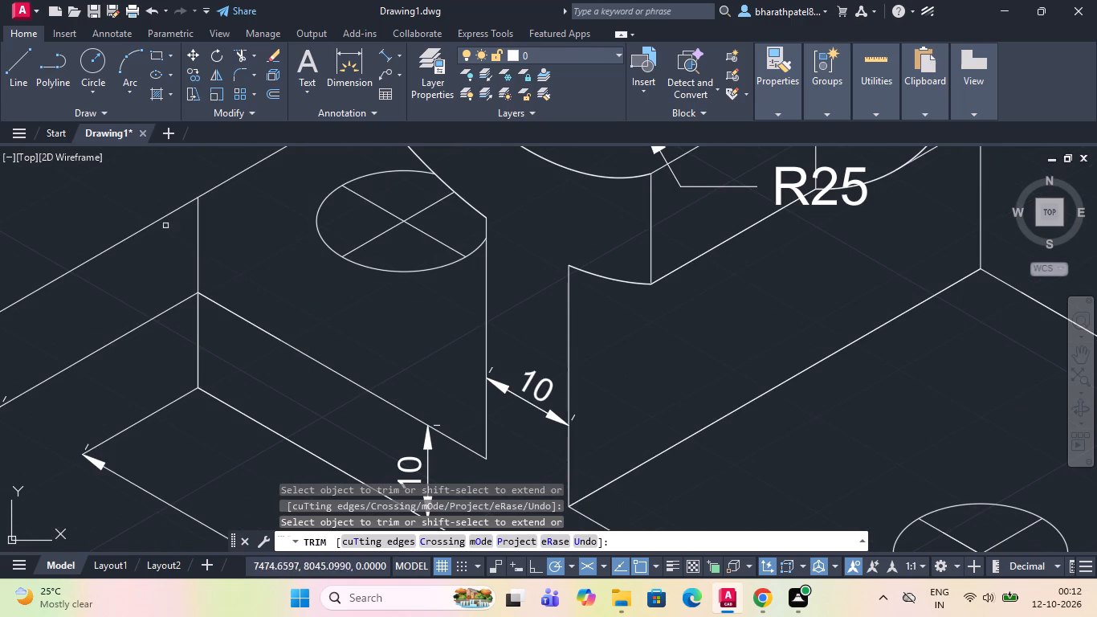
Draw a line about 26 units long at 330° from the block's upper corner, passing below the hole ellipse.
{"action": "left_click", "coordinate": [10, 70]}
{"action": "left_click_drag", "start_coordinate": [199, 200], "coordinate": [217, 214]}
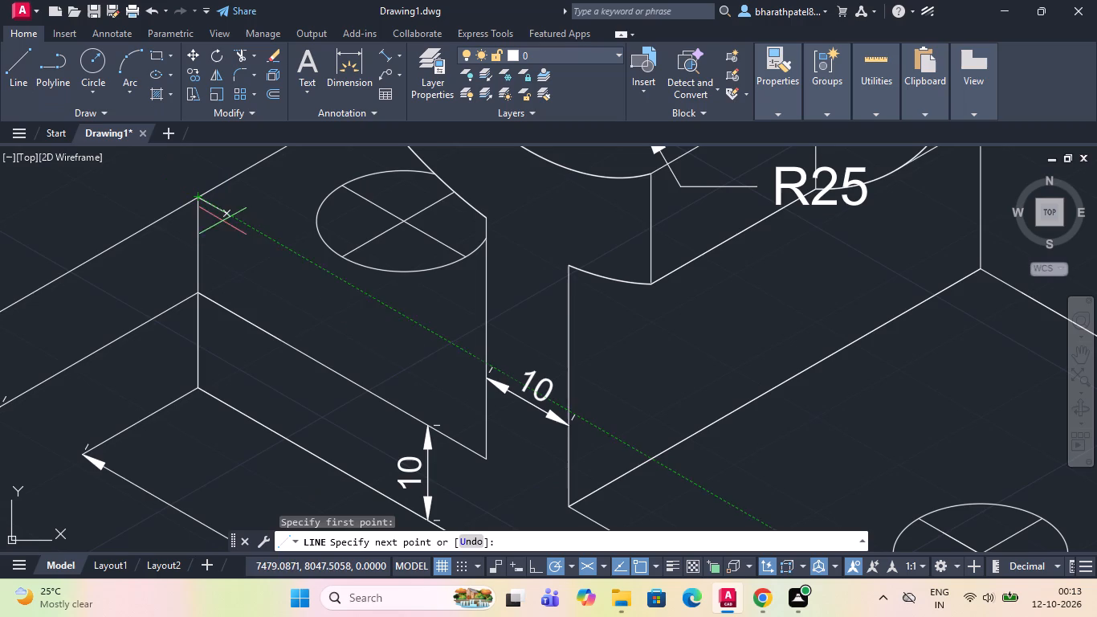
{"action": "left_click", "coordinate": [414, 314]}
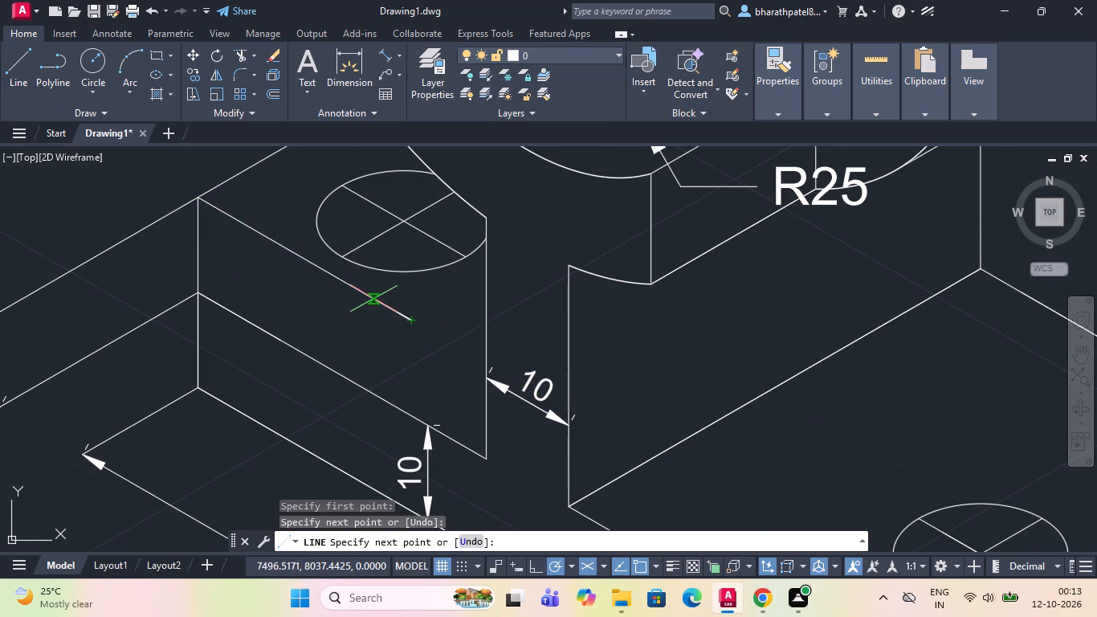
{"action": "key", "text": "Escape"}
Draw a 10-unit line at 30° from the block's lower long edge to the new 330° line.
{"action": "left_click", "coordinate": [29, 71]}
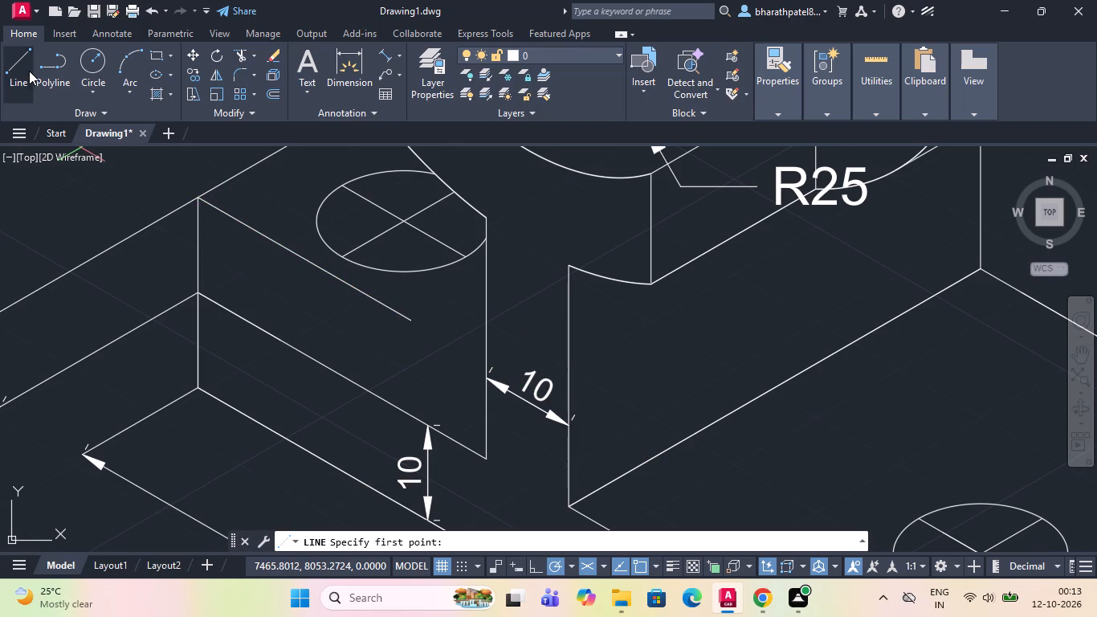
{"action": "left_click", "coordinate": [235, 314]}
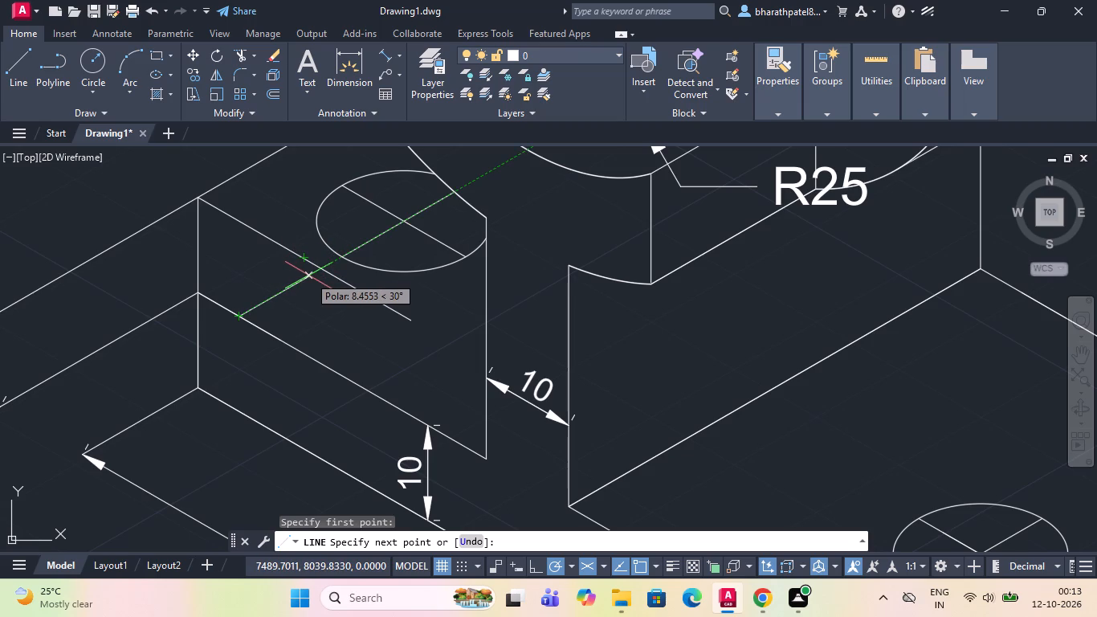
{"action": "key", "text": "1"}
{"action": "key", "text": "0"}
{"action": "key", "text": "Return"}
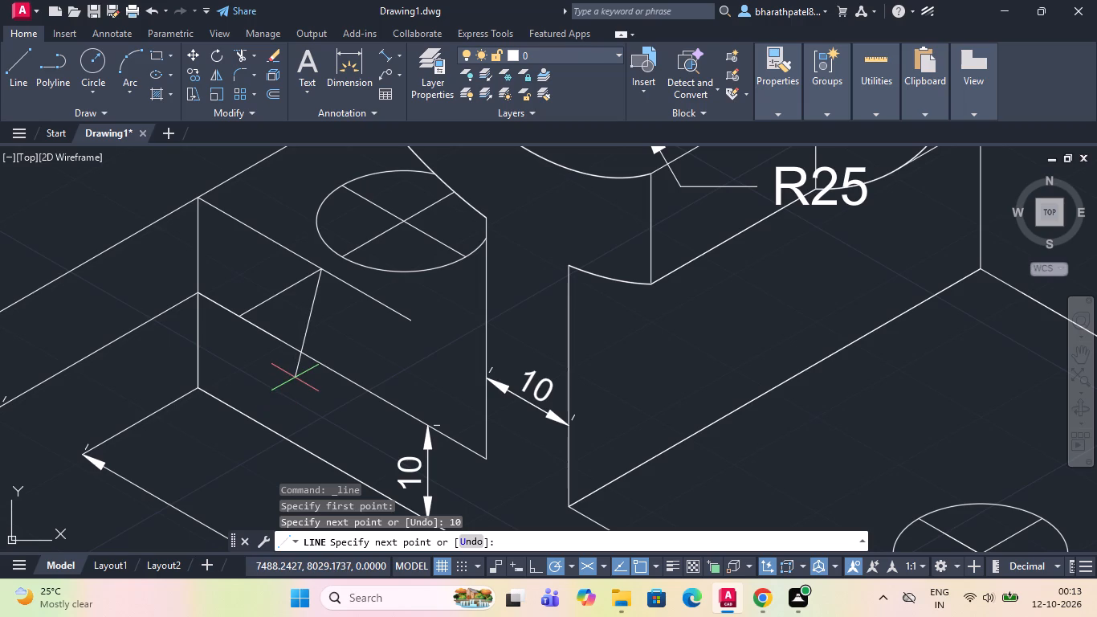
{"action": "key", "text": "Escape"}
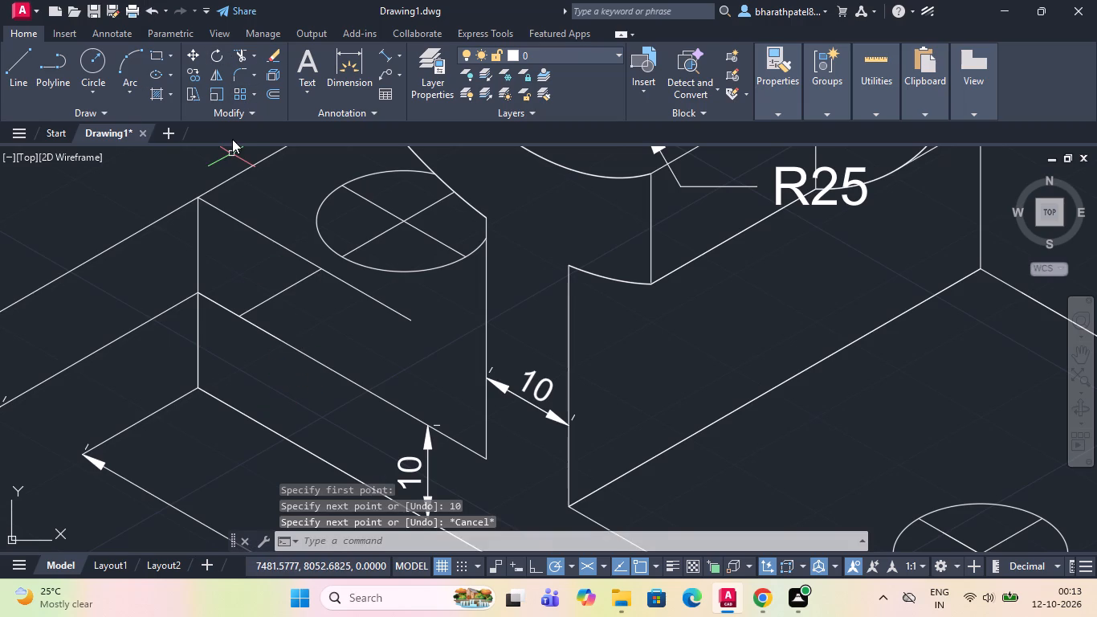
Add an aligned dimension along the 10-unit line between the block's lower long edge and the 330° line beside the hole.
{"action": "left_click", "coordinate": [389, 56]}
{"action": "left_click", "coordinate": [243, 312]}
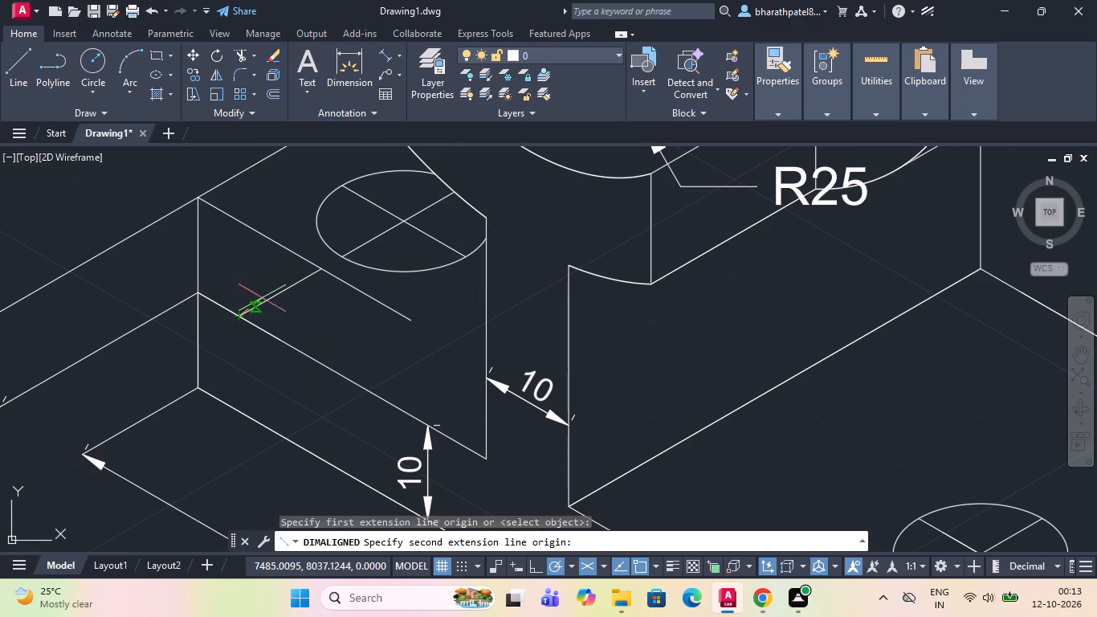
{"action": "scroll", "coordinate": [310, 268], "scroll_direction": "up", "scroll_amount": 3}
{"action": "left_click", "coordinate": [349, 268]}
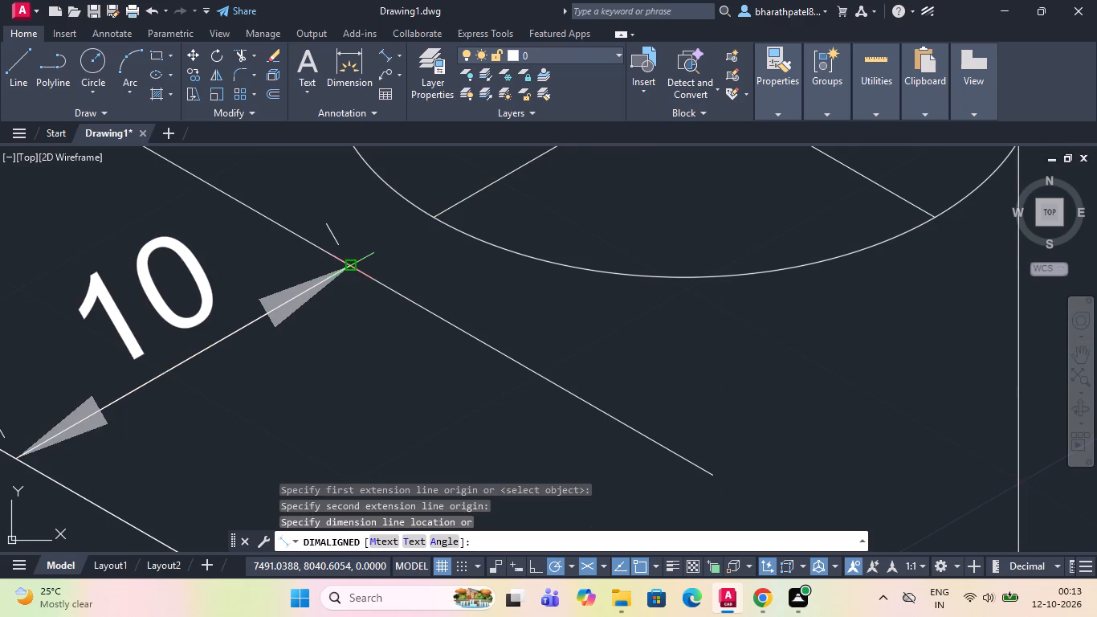
{"action": "left_click", "coordinate": [349, 266]}
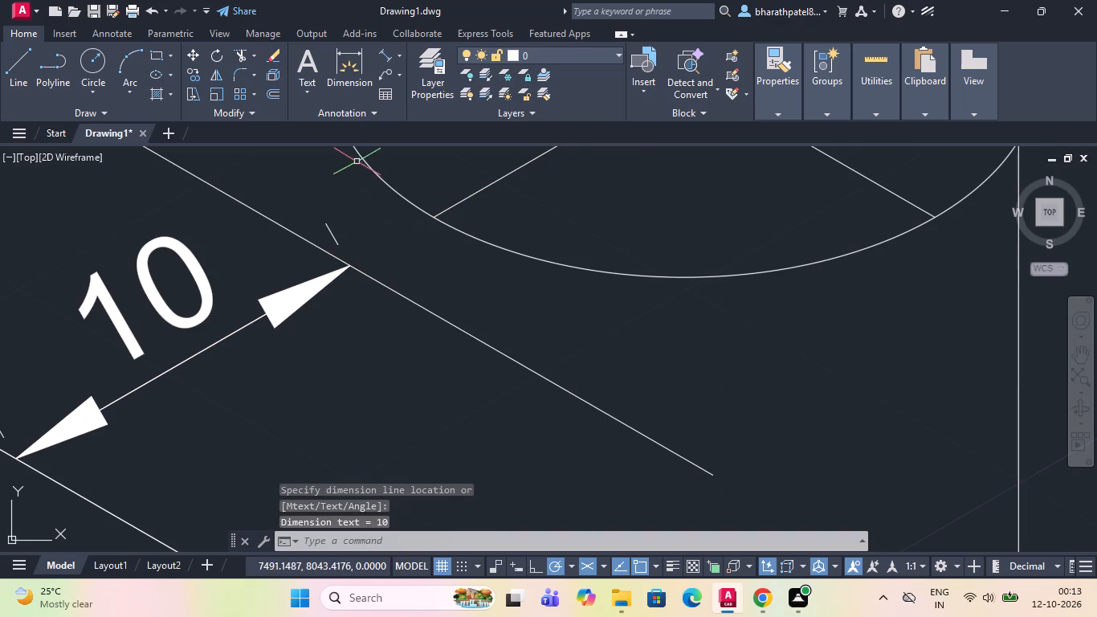
Draw a helper line about 3.3 units long at 30° from the new dimension's upper arrowhead, crossing the 330° line at its tip.
{"action": "left_click_drag", "start_coordinate": [10, 61], "coordinate": [21, 67]}
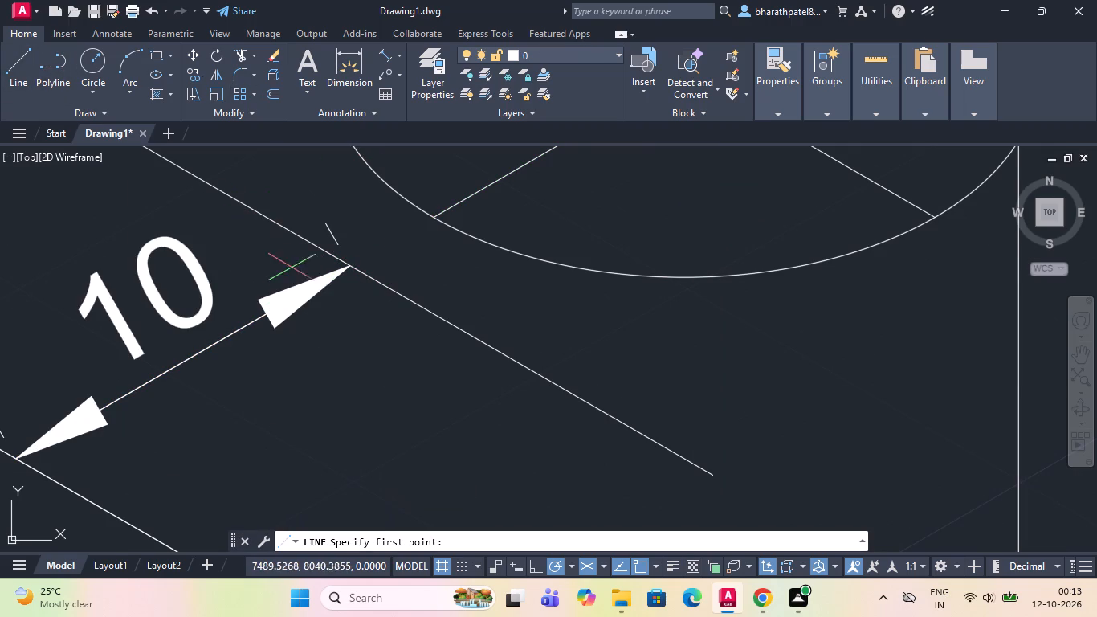
{"action": "left_click", "coordinate": [274, 315]}
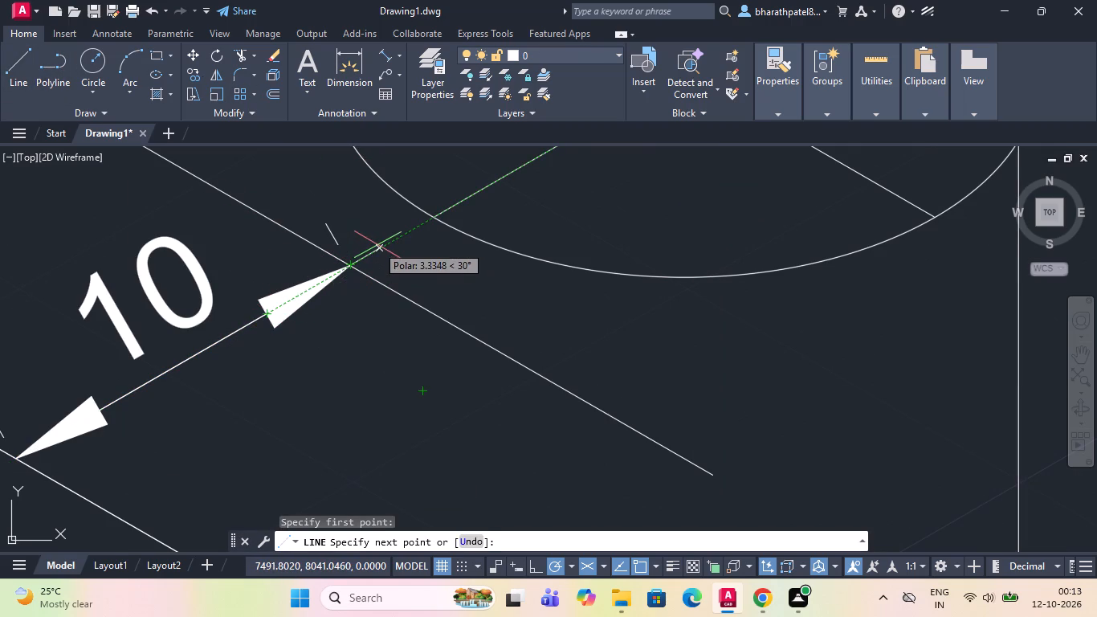
{"action": "left_click", "coordinate": [377, 244]}
{"action": "key", "text": "Escape"}
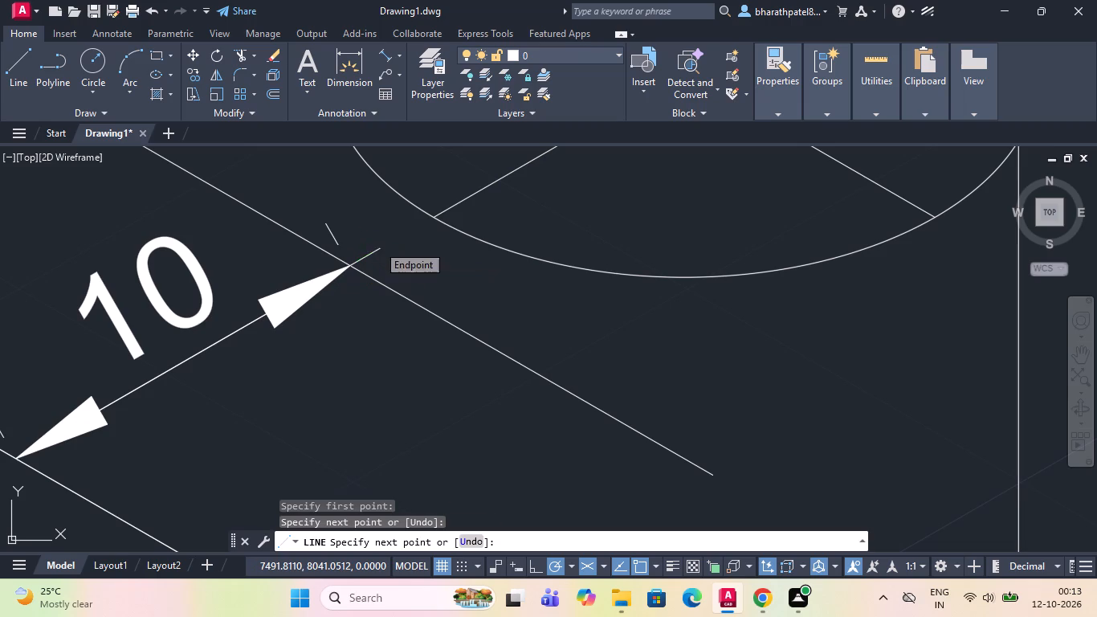
Trim the 330° line and the 30° helper line where they extend past the new 10 dimension's arrow tip.
{"action": "left_click", "coordinate": [241, 49]}
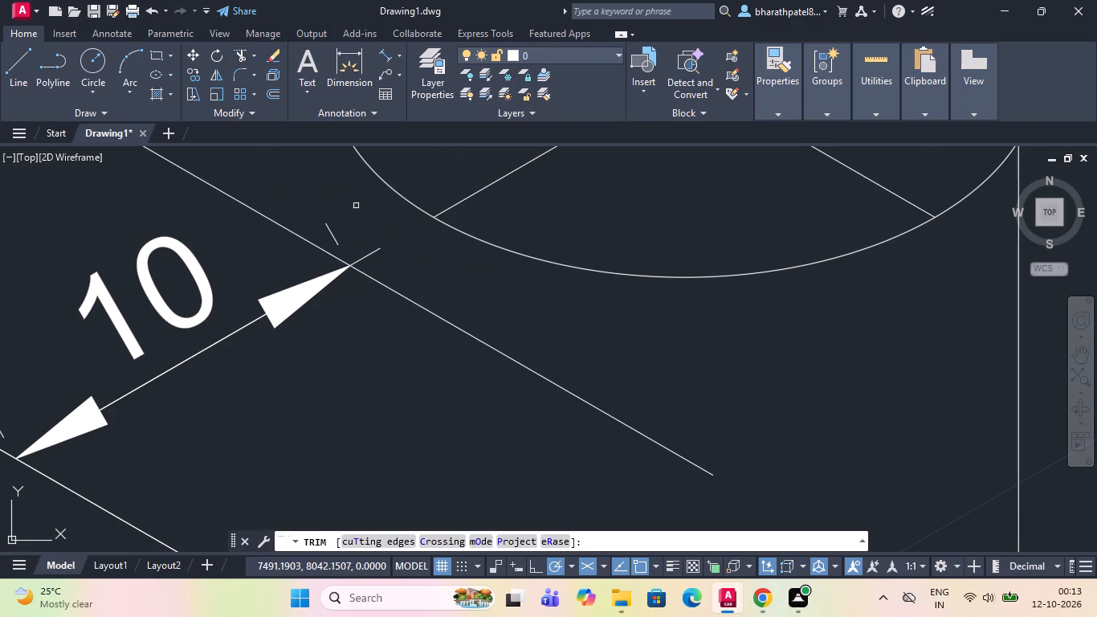
{"action": "left_click_drag", "start_coordinate": [356, 213], "coordinate": [379, 317]}
Examine the whole isometric drawing, checking the dimensions around the hole, the upright's top and the base plate's corner.
{"action": "scroll", "coordinate": [378, 318], "scroll_direction": "down", "scroll_amount": 3}
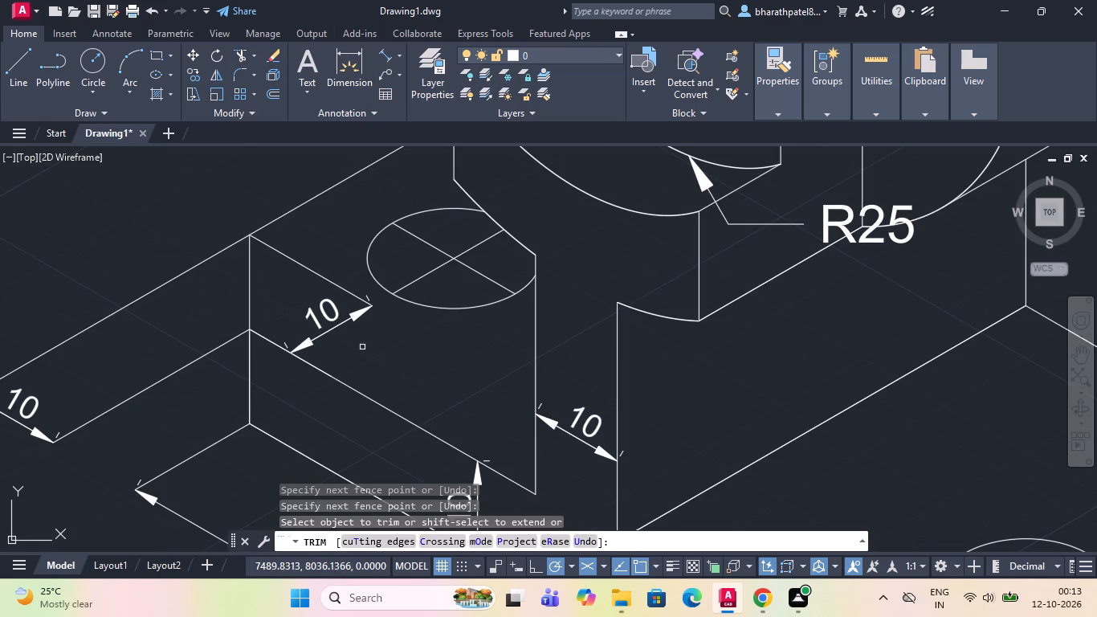
{"action": "scroll", "coordinate": [360, 350], "scroll_direction": "down", "scroll_amount": 2}
{"action": "scroll", "coordinate": [322, 250], "scroll_direction": "down", "scroll_amount": 2}
{"action": "scroll", "coordinate": [381, 293], "scroll_direction": "up", "scroll_amount": 2}
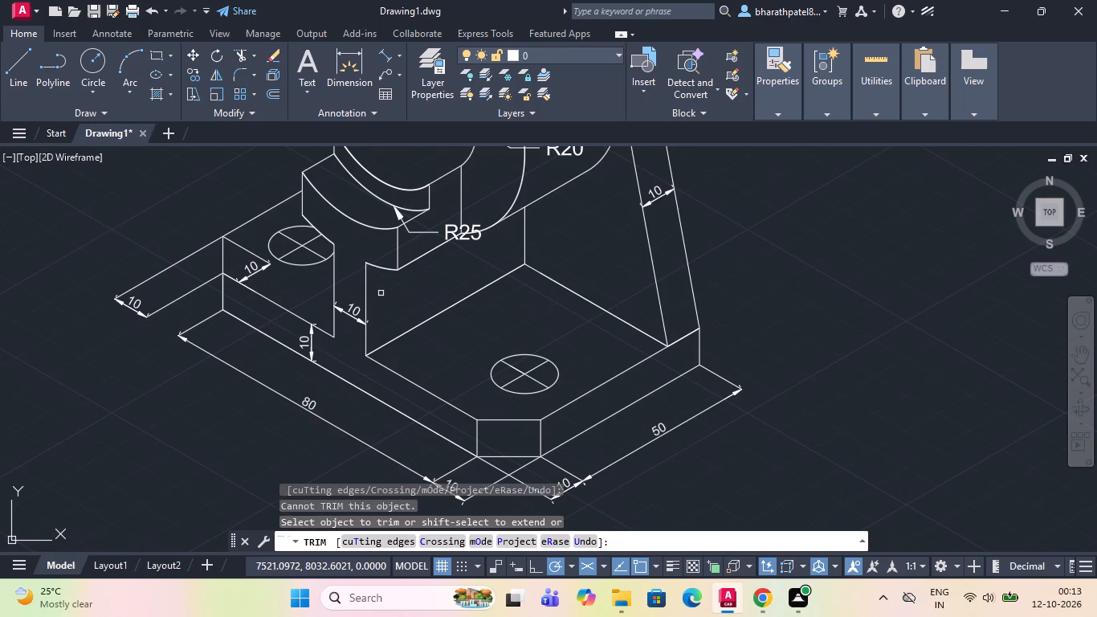
{"action": "scroll", "coordinate": [381, 293], "scroll_direction": "down", "scroll_amount": 3}
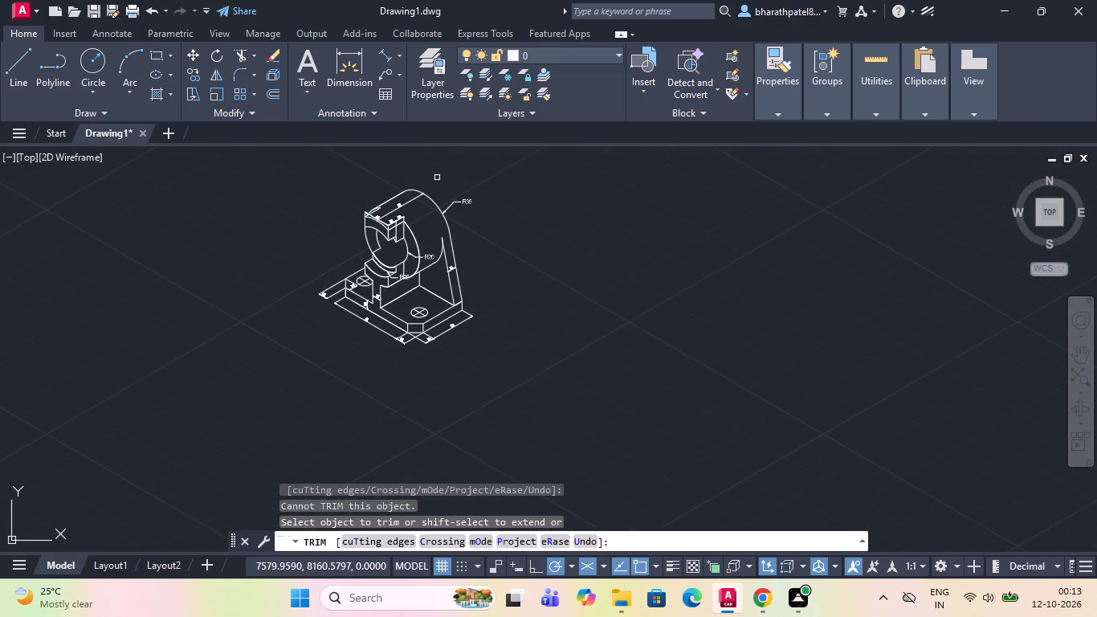
{"action": "scroll", "coordinate": [436, 178], "scroll_direction": "up", "scroll_amount": 3}
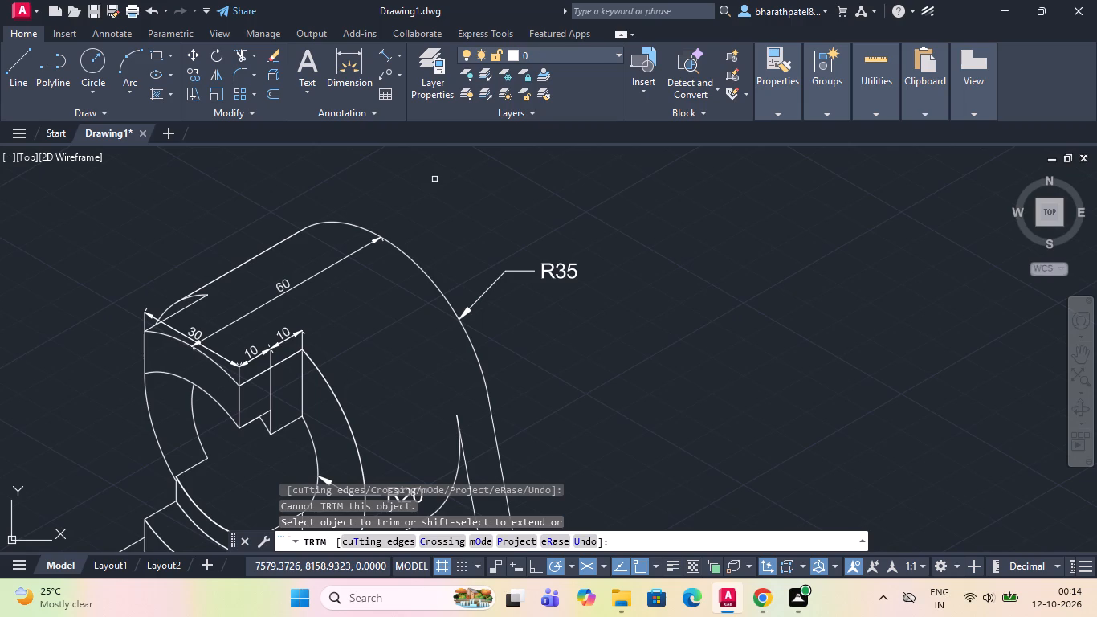
{"action": "scroll", "coordinate": [434, 179], "scroll_direction": "down", "scroll_amount": 2}
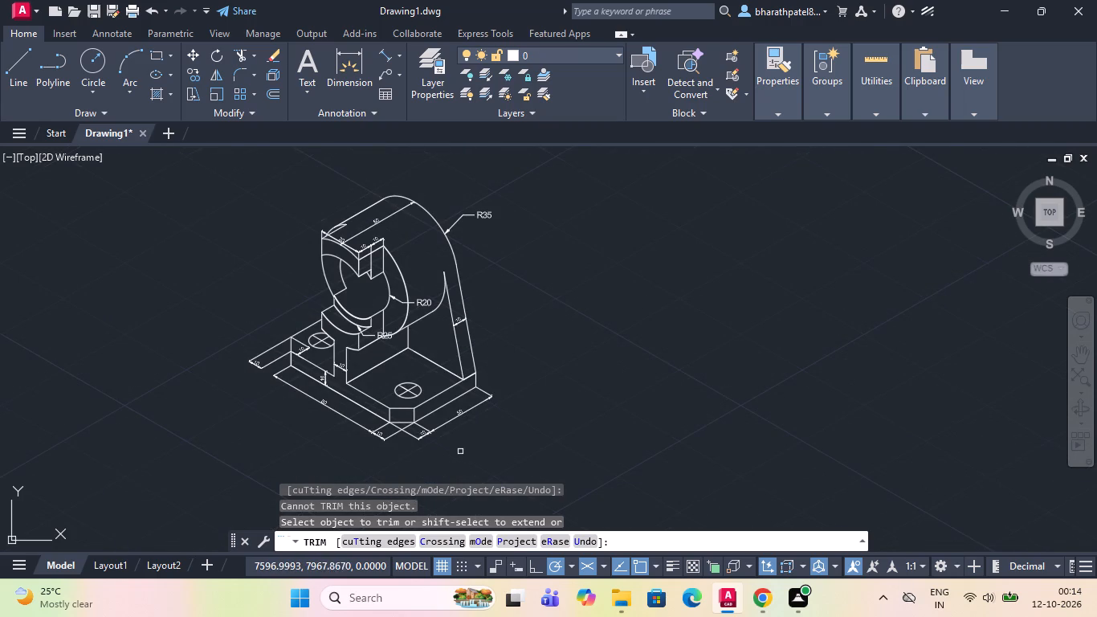
{"action": "scroll", "coordinate": [460, 452], "scroll_direction": "up", "scroll_amount": 3}
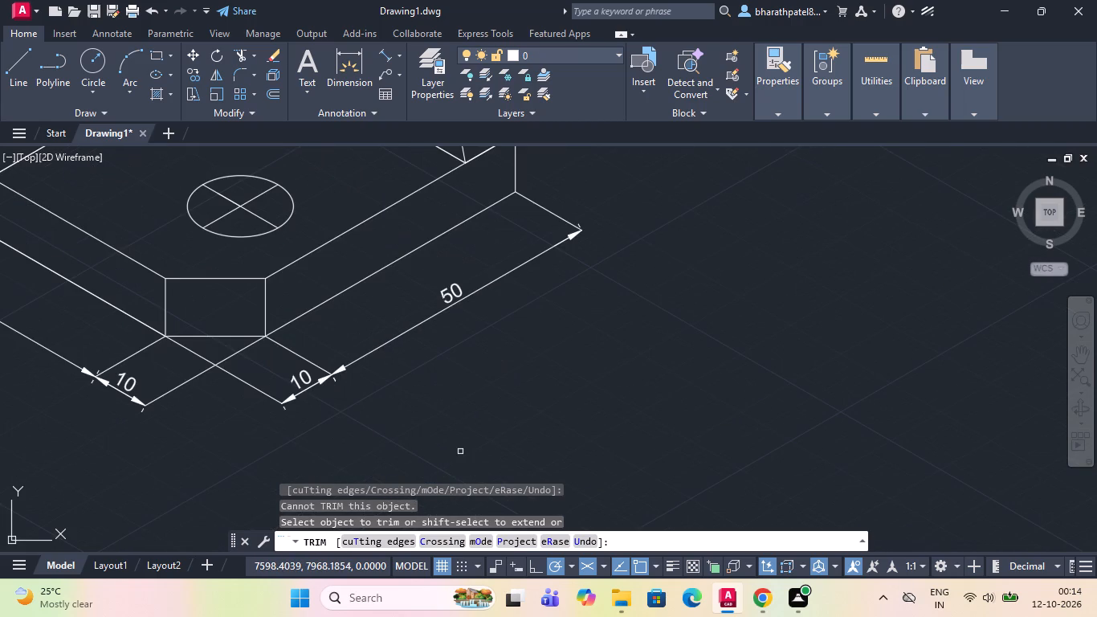
{"action": "scroll", "coordinate": [460, 452], "scroll_direction": "down", "scroll_amount": 2}
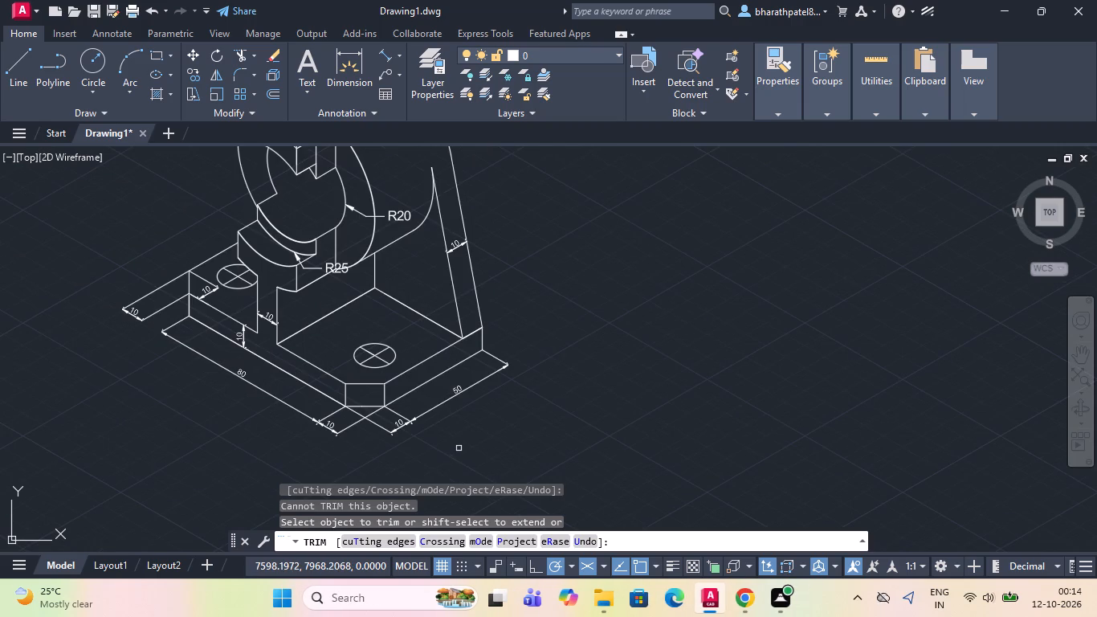
{"action": "key", "text": "Escape"}
{"action": "scroll", "coordinate": [442, 395], "scroll_direction": "down", "scroll_amount": 2}
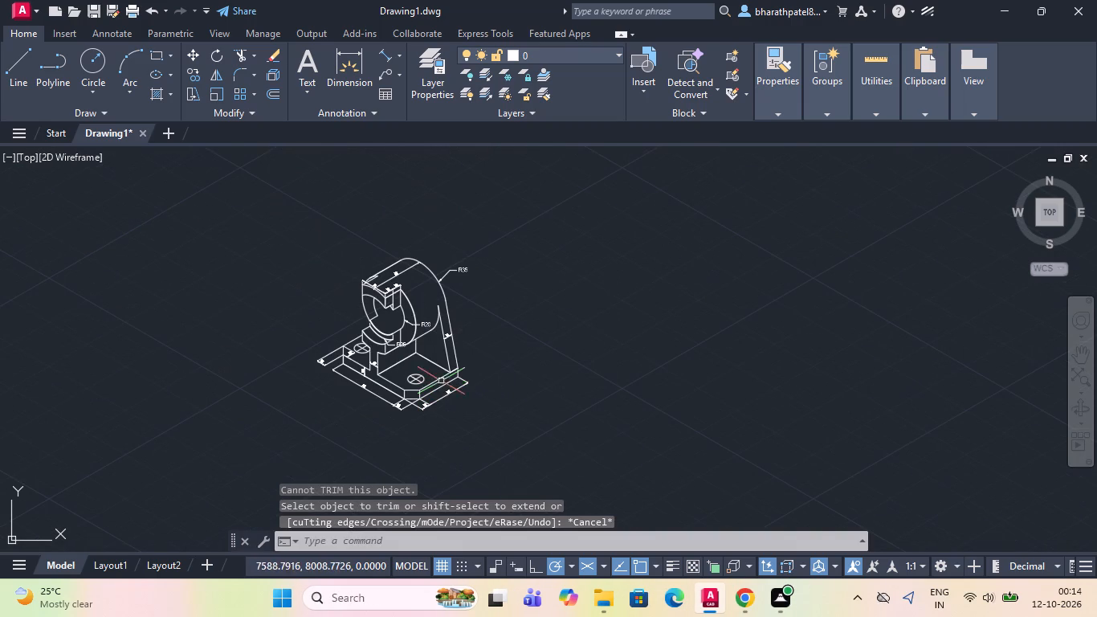
{"action": "scroll", "coordinate": [453, 408], "scroll_direction": "up", "scroll_amount": 2}
{"action": "scroll", "coordinate": [452, 407], "scroll_direction": "down", "scroll_amount": 2}
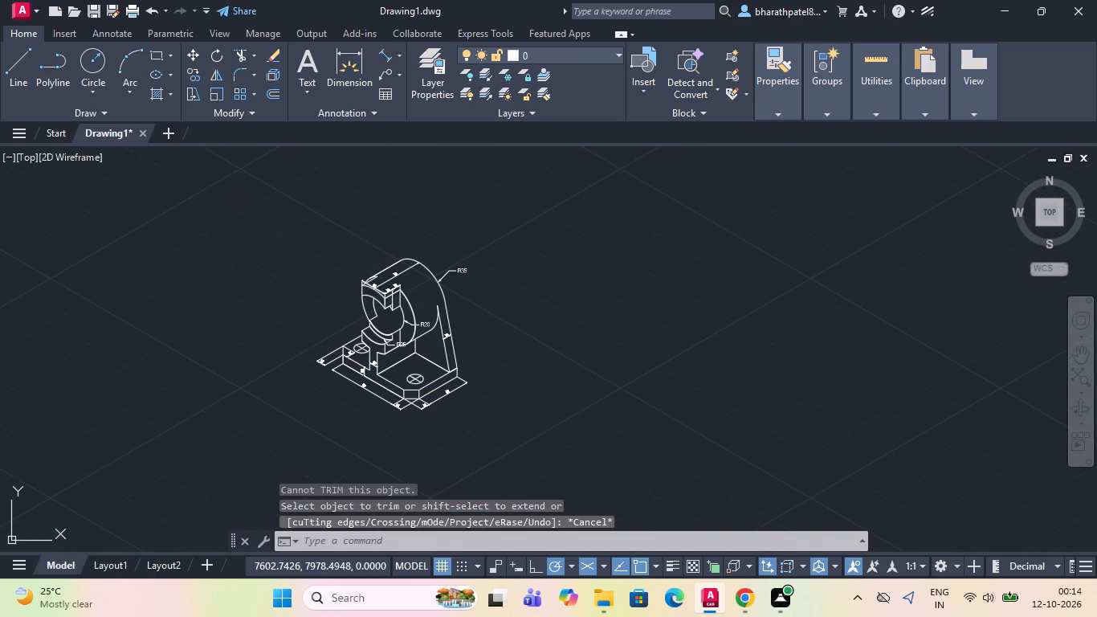
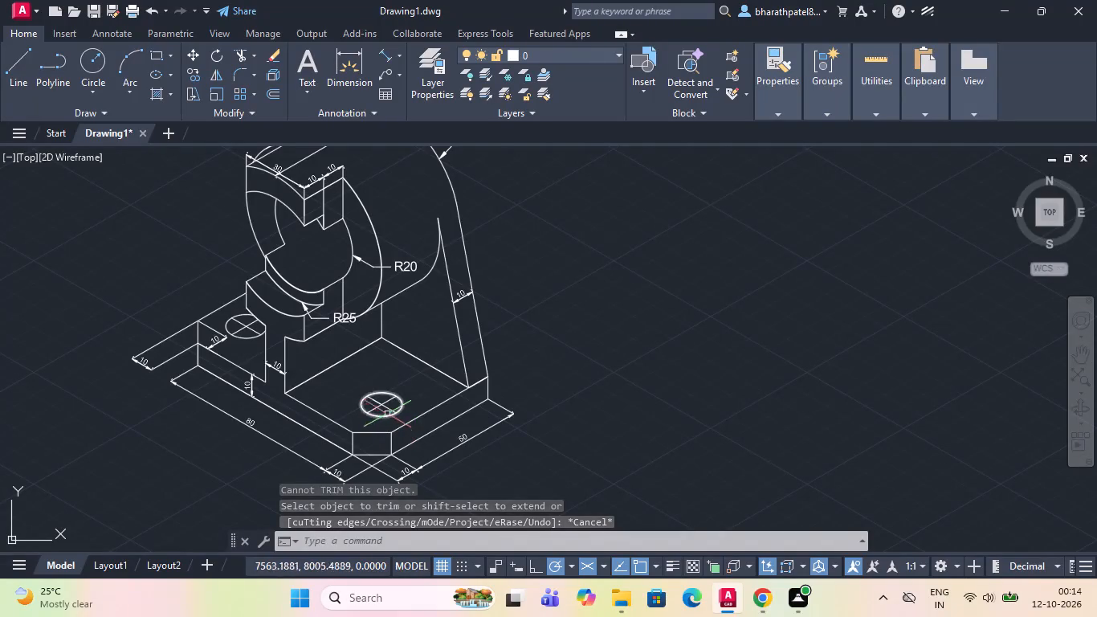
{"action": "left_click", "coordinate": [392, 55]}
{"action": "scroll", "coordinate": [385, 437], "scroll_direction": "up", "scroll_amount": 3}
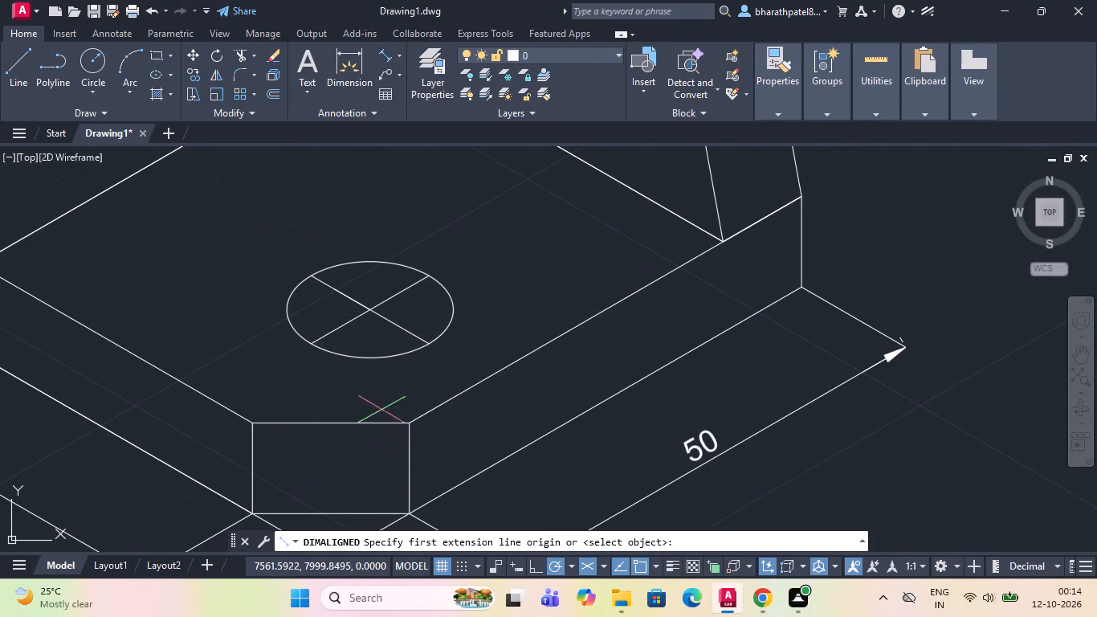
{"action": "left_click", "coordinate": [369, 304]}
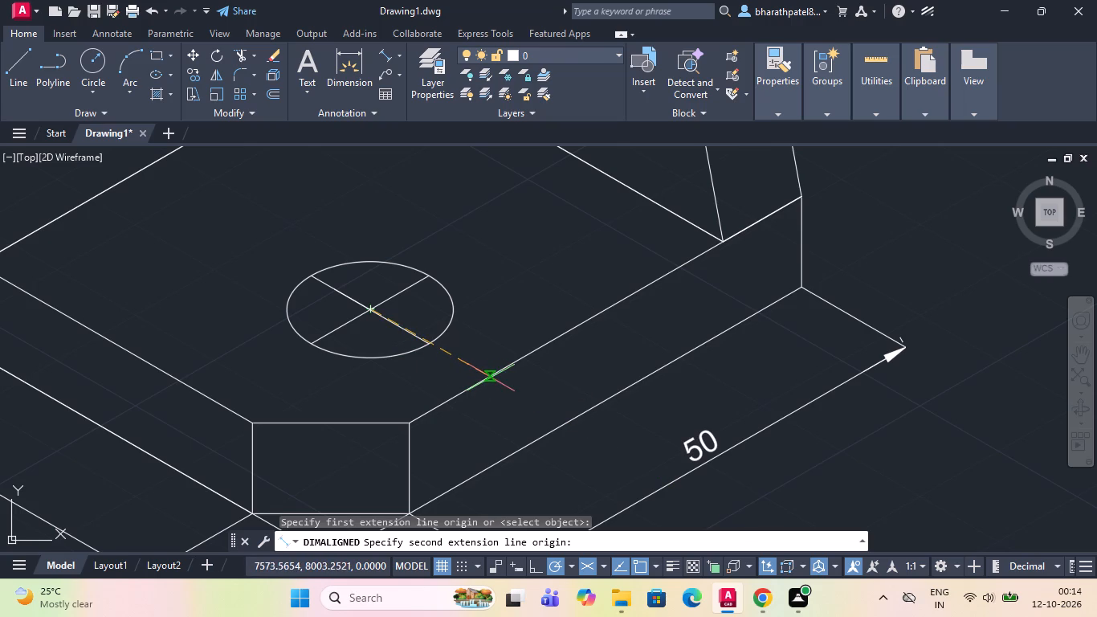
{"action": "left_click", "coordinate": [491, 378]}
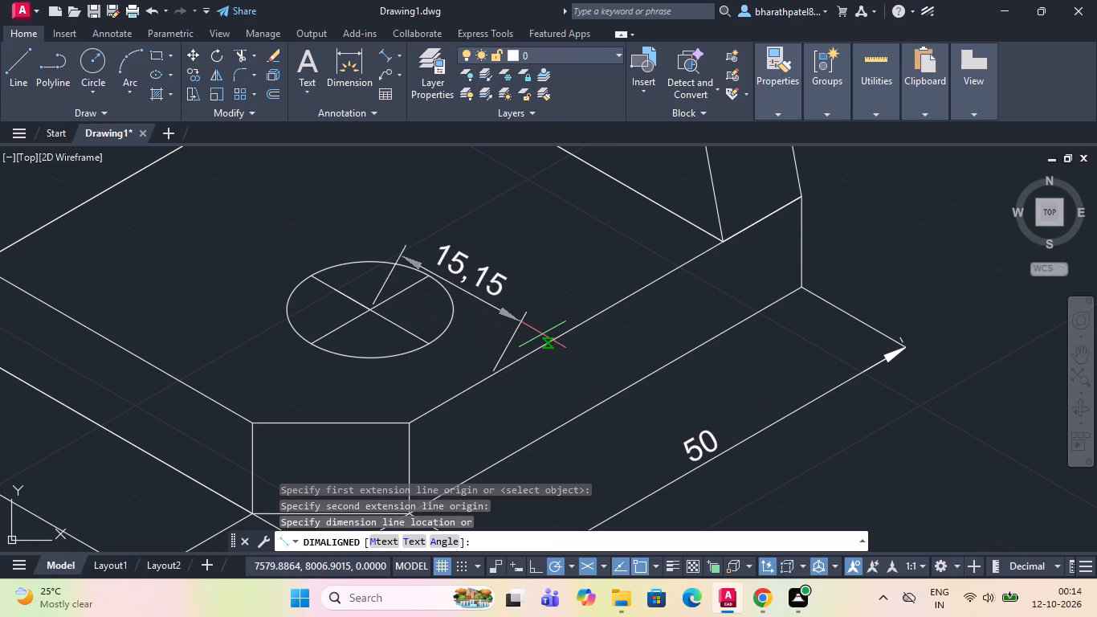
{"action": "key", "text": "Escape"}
Draw two connected lines extending the front hole's centre line and turning to cross the base top's edge on the 50 side.
{"action": "left_click", "coordinate": [22, 60]}
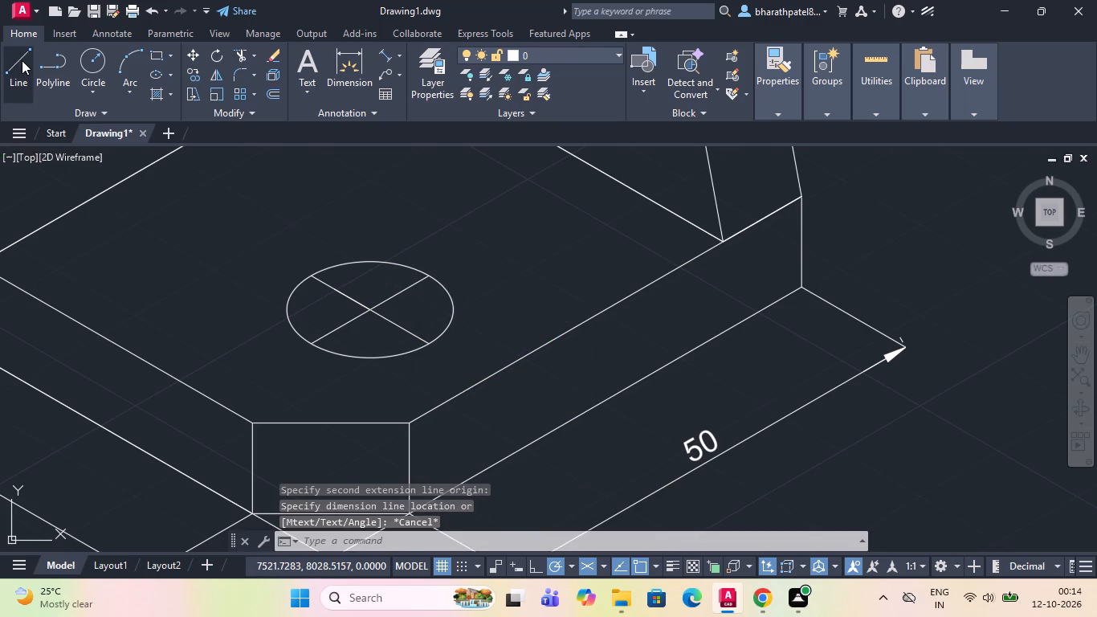
{"action": "left_click", "coordinate": [432, 277]}
{"action": "left_click", "coordinate": [475, 247]}
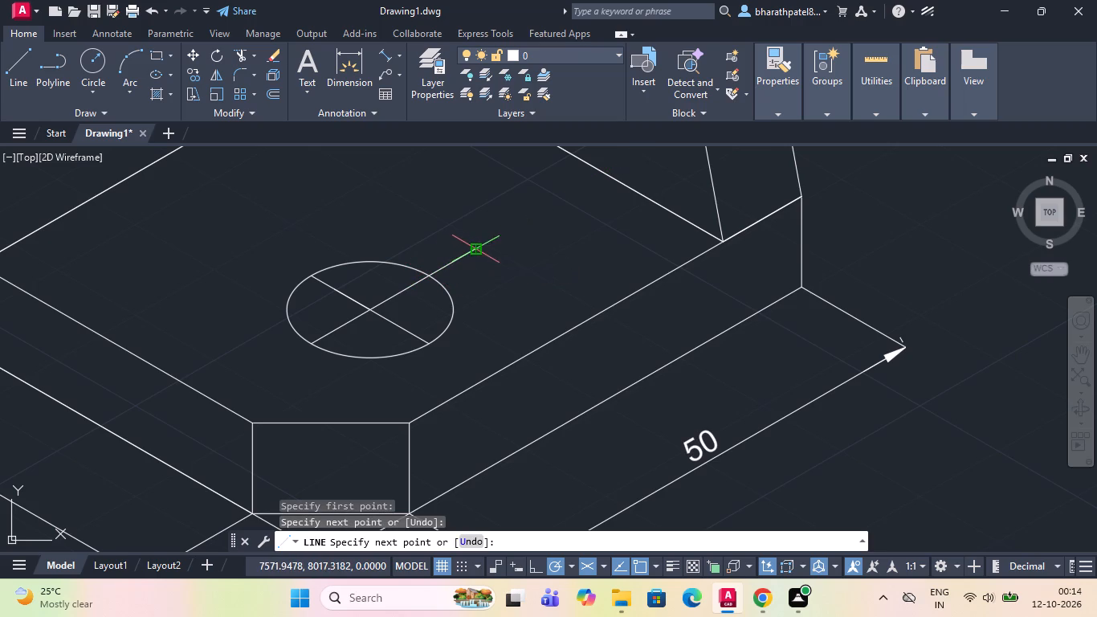
{"action": "left_click", "coordinate": [613, 332]}
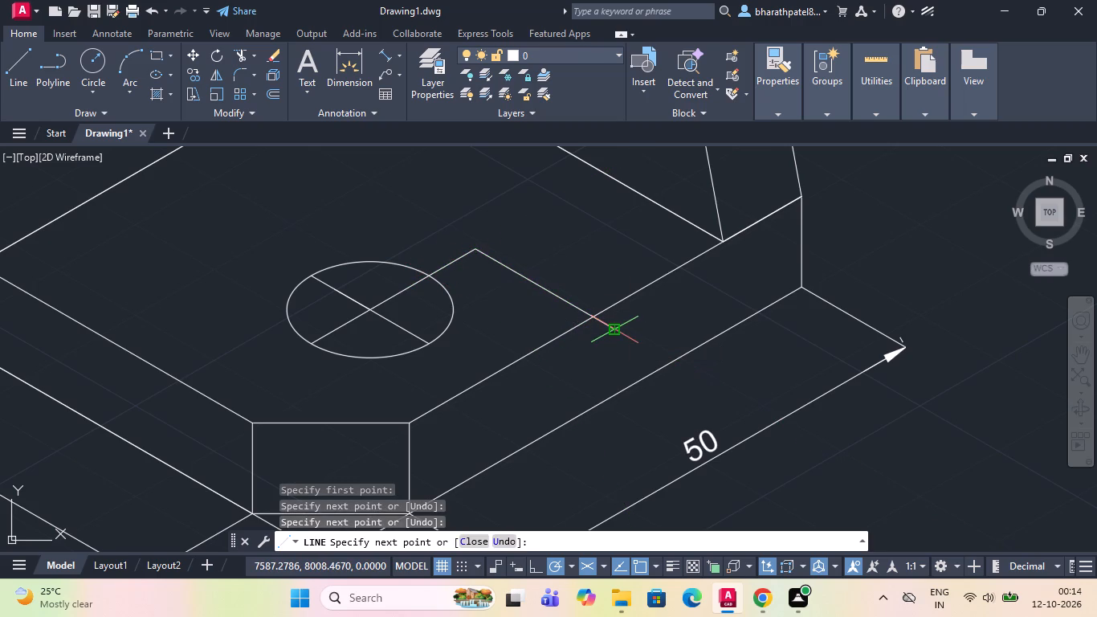
{"action": "key", "text": "Escape"}
Draw two connected lines extending the front hole's other centre line and turning to cross the base top's edge on the 80 side.
{"action": "left_click", "coordinate": [31, 69]}
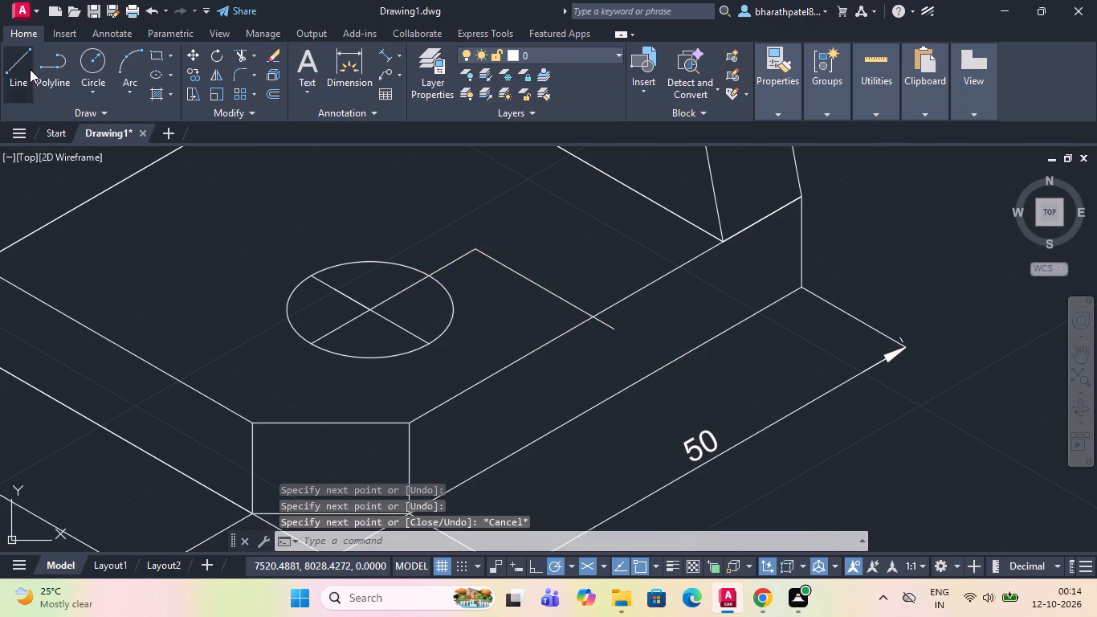
{"action": "left_click", "coordinate": [309, 276]}
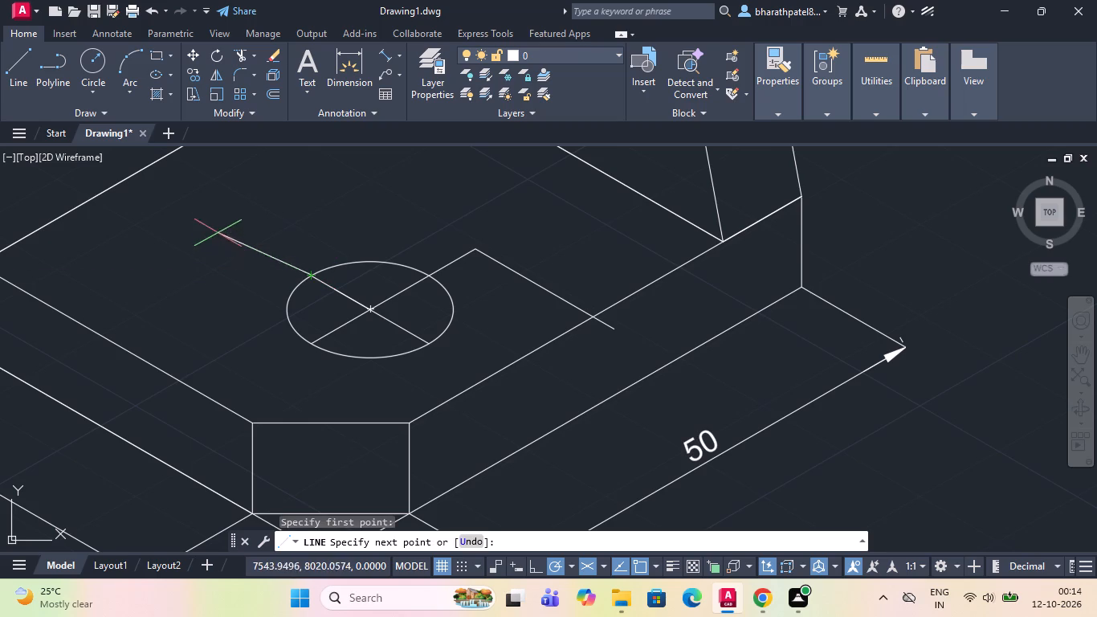
{"action": "left_click", "coordinate": [259, 250]}
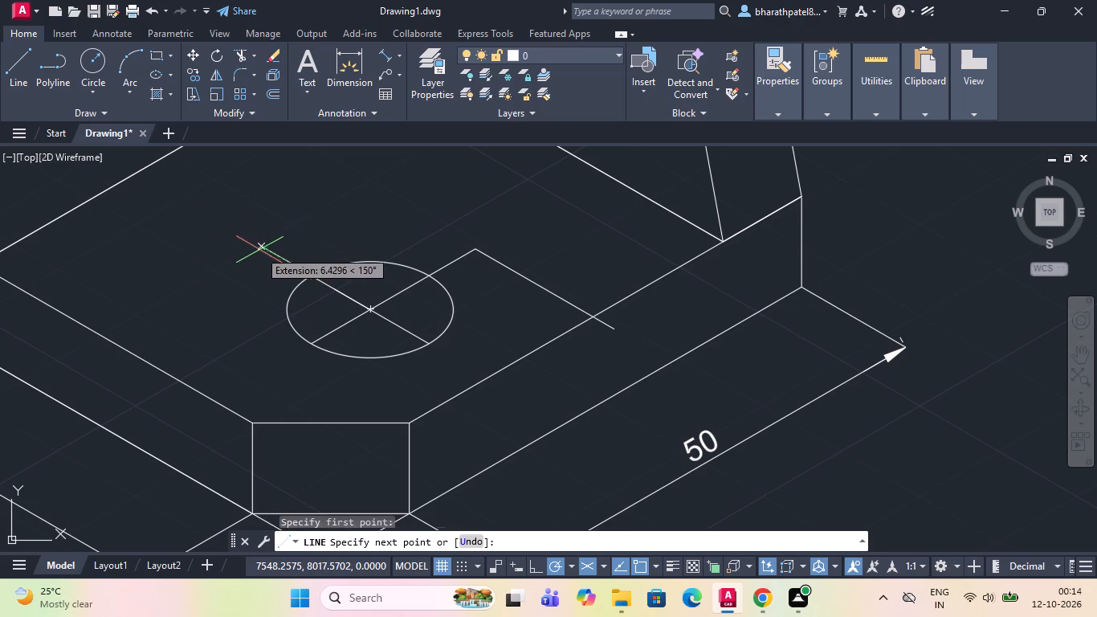
{"action": "left_click", "coordinate": [80, 353]}
{"action": "key", "text": "Escape"}
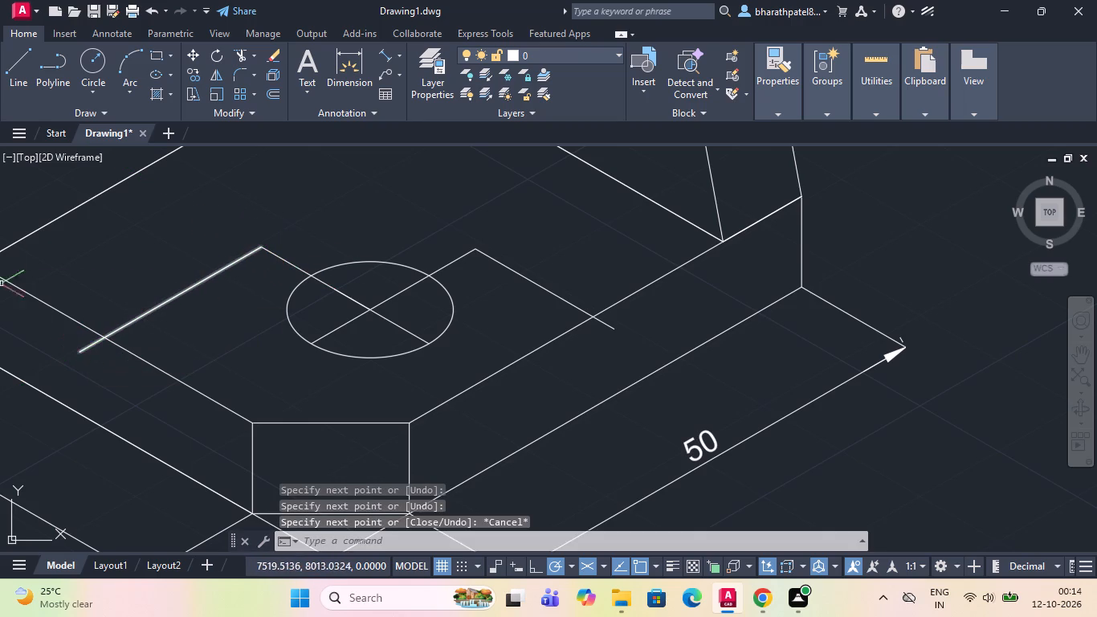
Add an aligned dimension from the base top's edge on the 80 side to the corner of the hole's extension lines.
{"action": "left_click", "coordinate": [386, 55]}
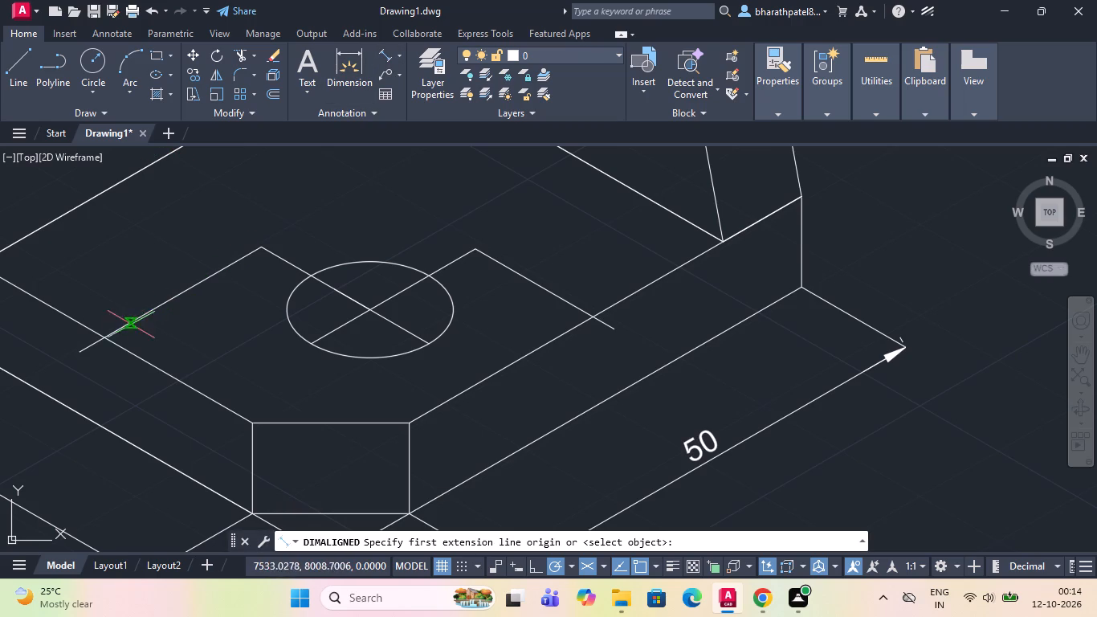
{"action": "left_click_drag", "start_coordinate": [103, 333], "coordinate": [128, 313]}
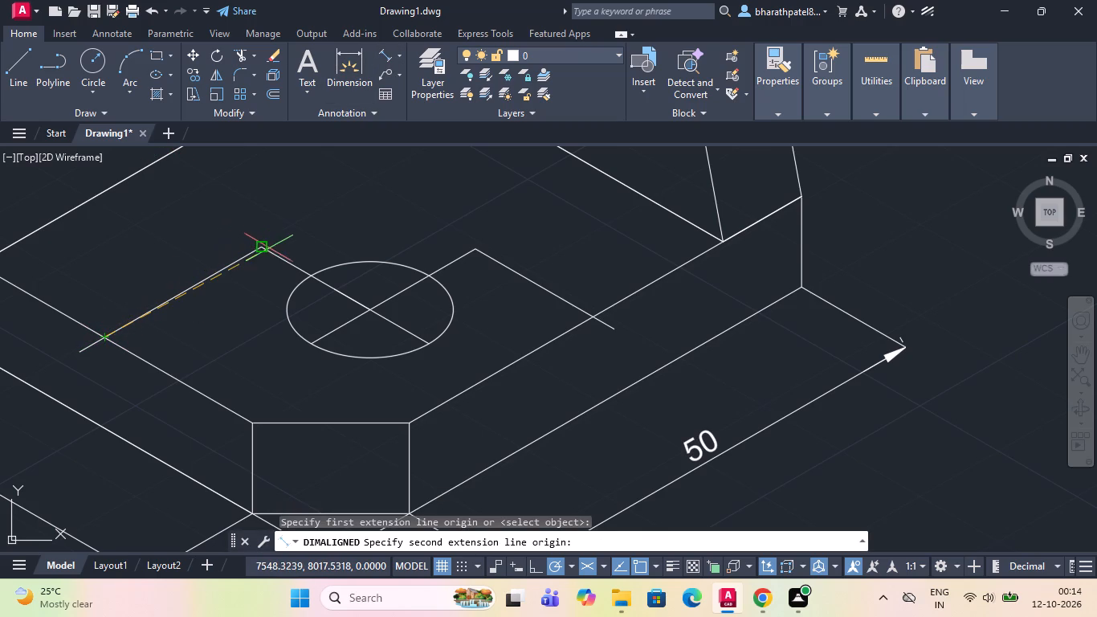
{"action": "scroll", "coordinate": [257, 247], "scroll_direction": "up", "scroll_amount": 3}
{"action": "left_click", "coordinate": [274, 244]}
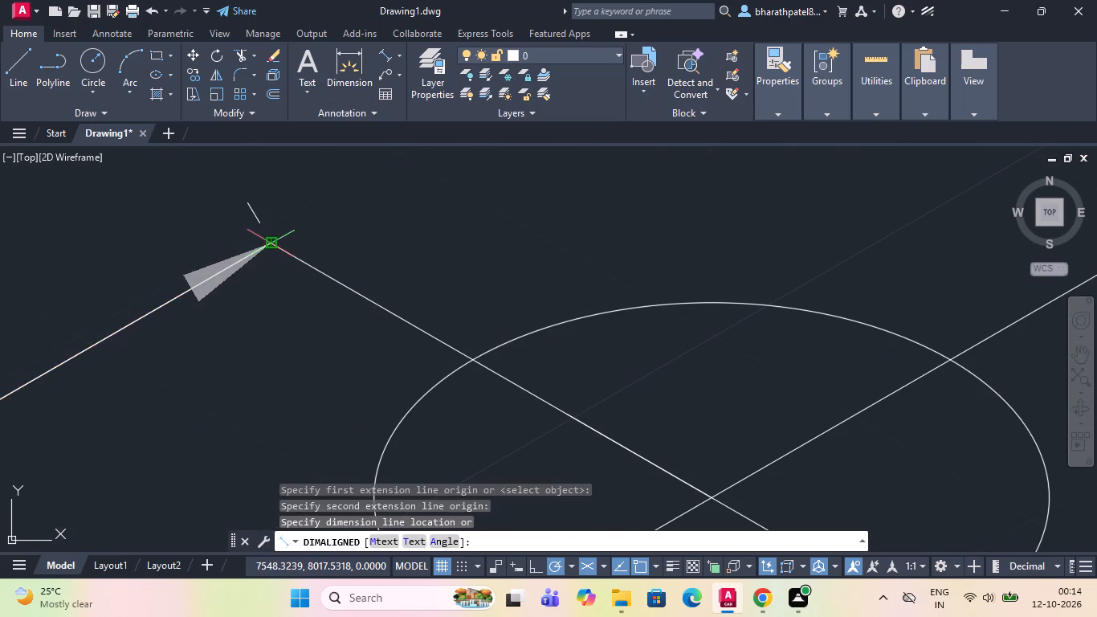
{"action": "scroll", "coordinate": [274, 244], "scroll_direction": "down", "scroll_amount": 3}
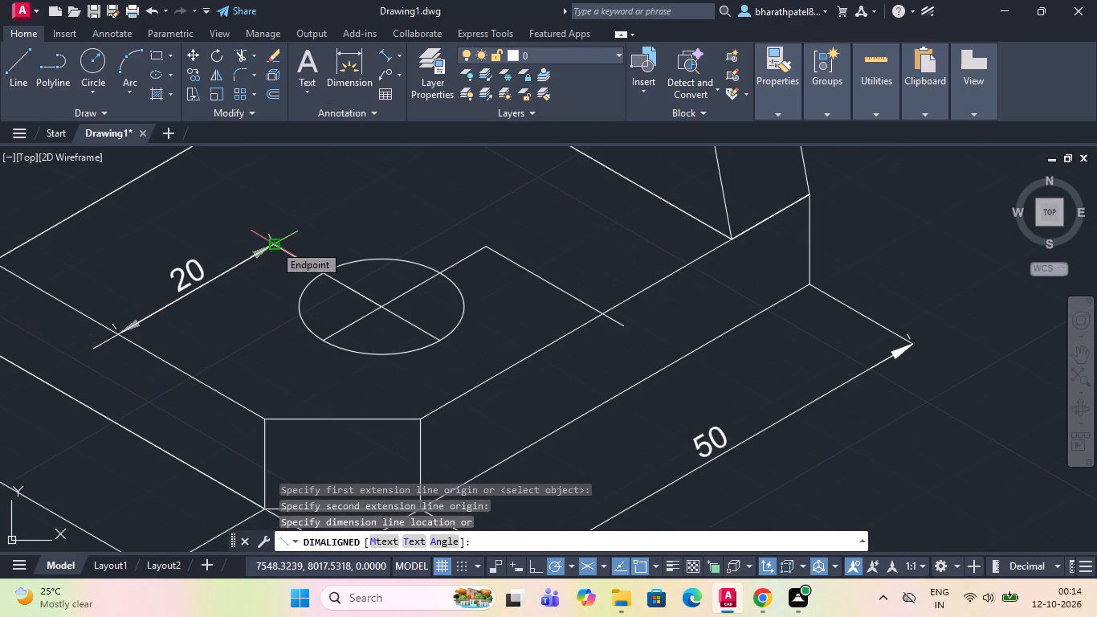
{"action": "left_click", "coordinate": [274, 244]}
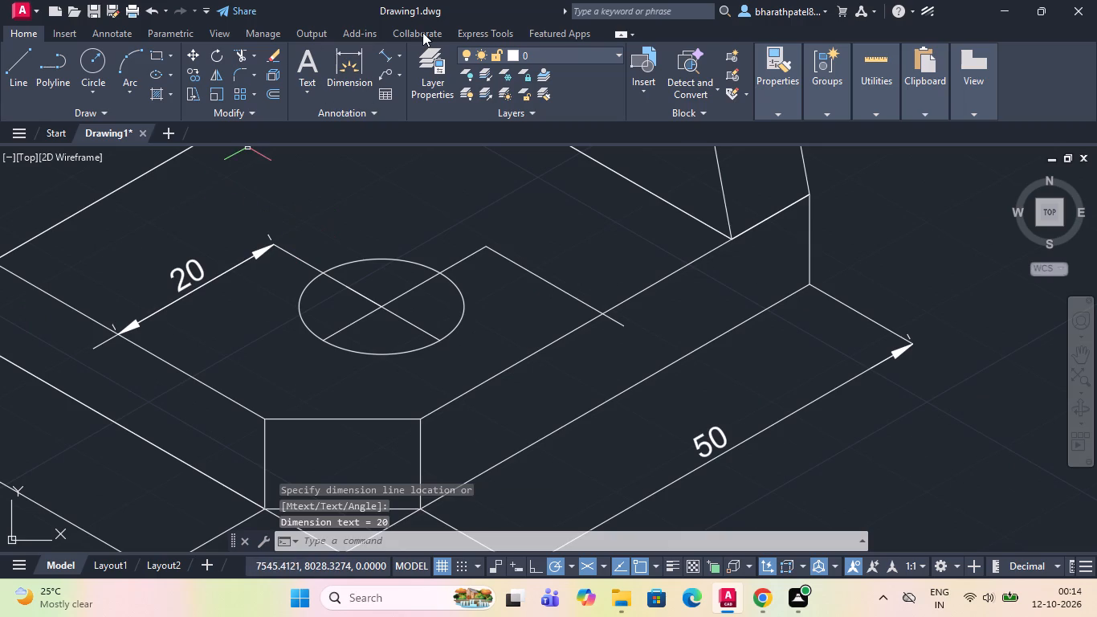
Add an aligned dimension from the other extension-line corner to the base top's edge on the 50 side.
{"action": "left_click", "coordinate": [389, 54]}
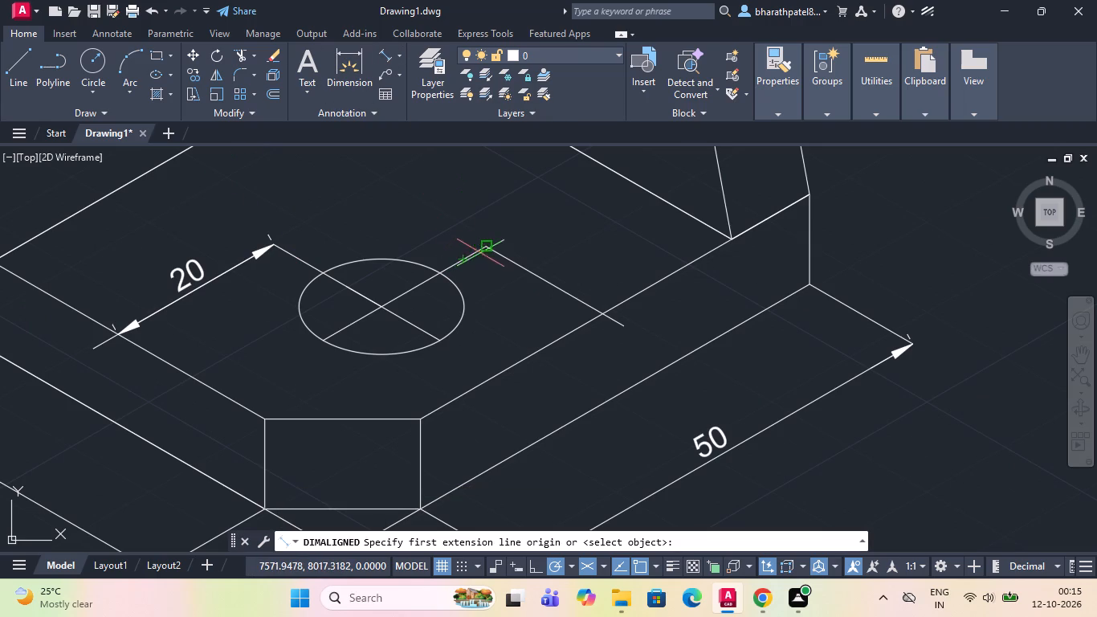
{"action": "left_click", "coordinate": [487, 247]}
{"action": "scroll", "coordinate": [558, 293], "scroll_direction": "up", "scroll_amount": 3}
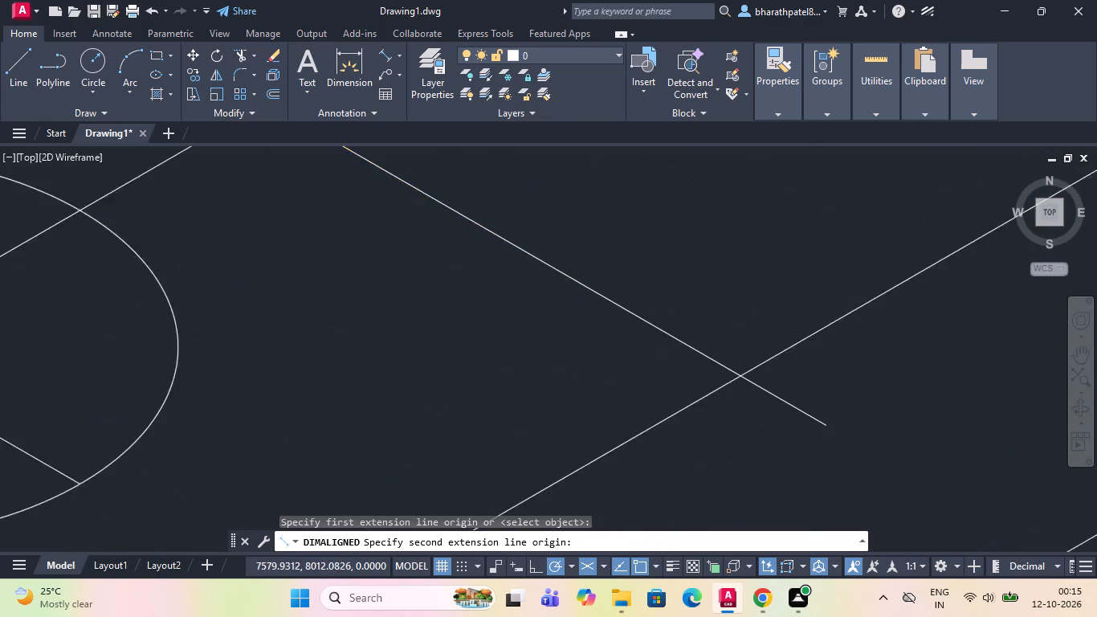
{"action": "scroll", "coordinate": [558, 293], "scroll_direction": "up", "scroll_amount": 1}
{"action": "left_click", "coordinate": [854, 428]}
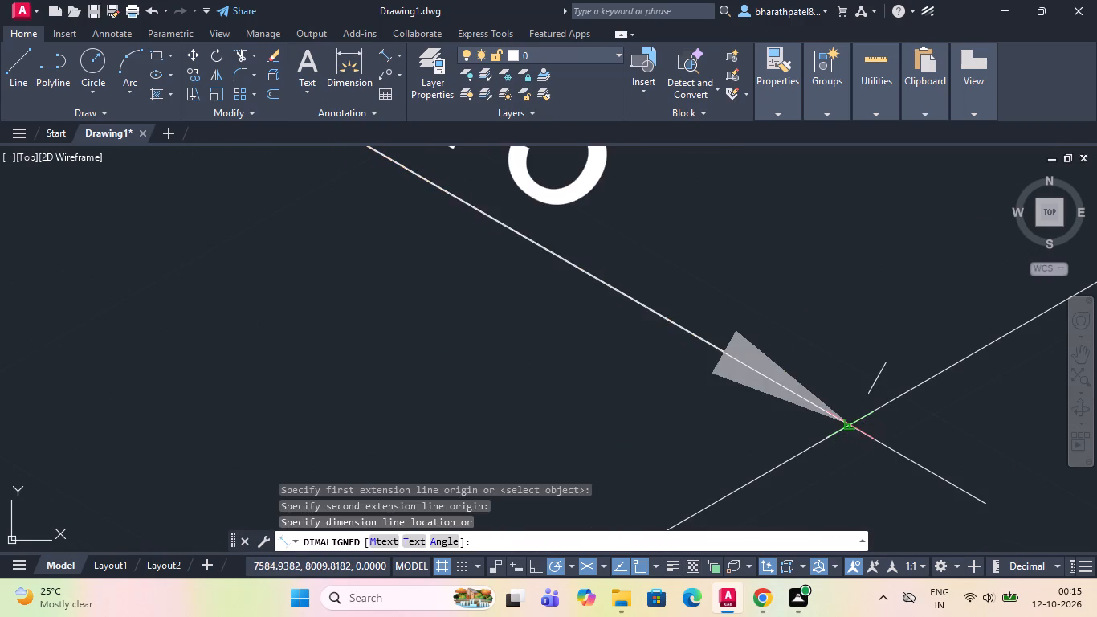
{"action": "scroll", "coordinate": [854, 427], "scroll_direction": "down", "scroll_amount": 3}
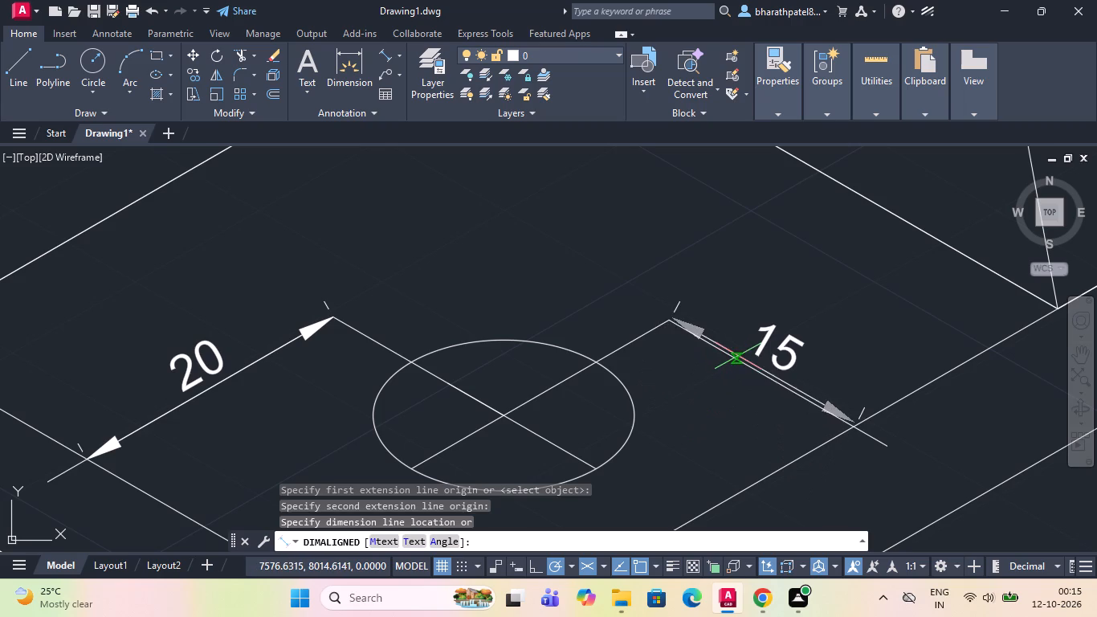
{"action": "left_click", "coordinate": [735, 361]}
Trim the two extension-line stubs that overshoot the base top's edges beyond the new hole-location dimensions.
{"action": "scroll", "coordinate": [539, 249], "scroll_direction": "down", "scroll_amount": 2}
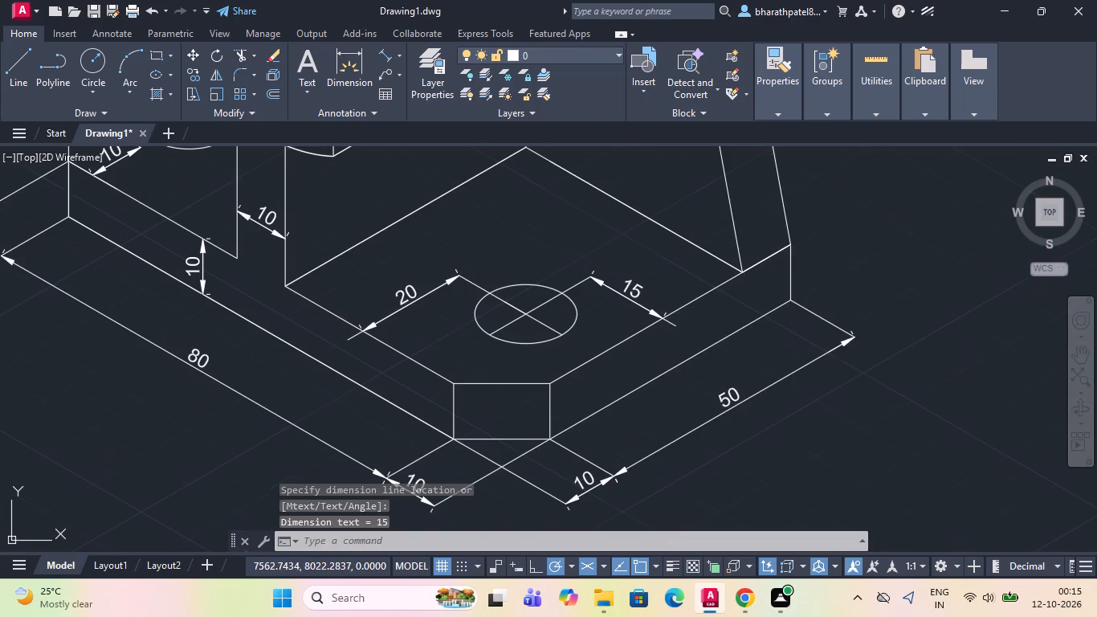
{"action": "left_click", "coordinate": [243, 60]}
{"action": "scroll", "coordinate": [353, 369], "scroll_direction": "up", "scroll_amount": 2}
{"action": "left_click_drag", "start_coordinate": [320, 256], "coordinate": [349, 281]}
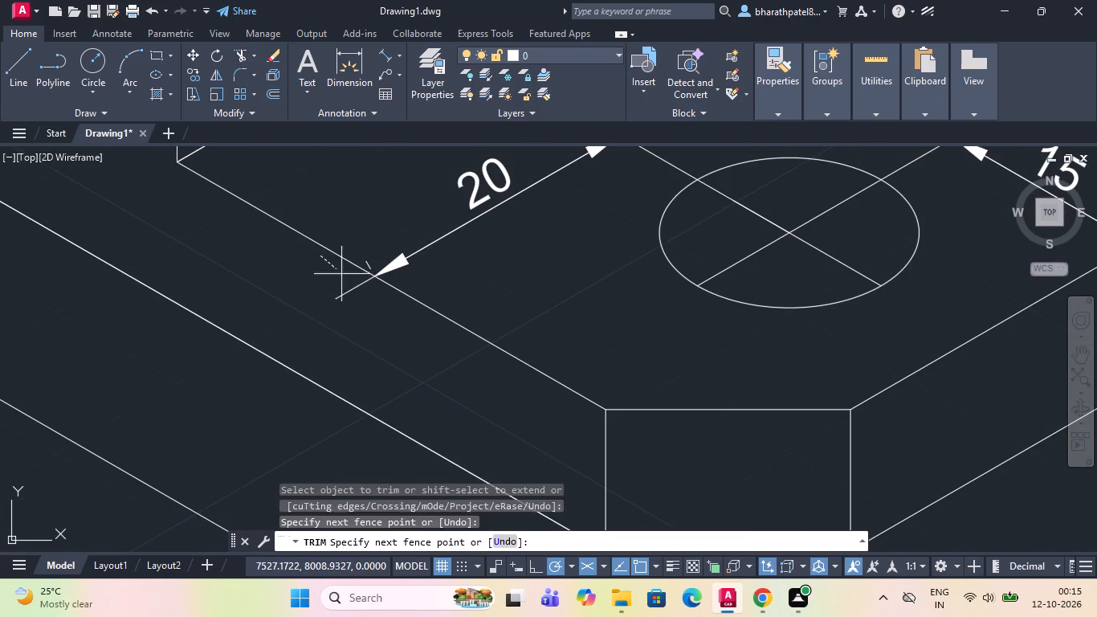
{"action": "left_click_drag", "start_coordinate": [349, 281], "coordinate": [390, 317]}
{"action": "scroll", "coordinate": [390, 317], "scroll_direction": "down", "scroll_amount": 3}
{"action": "scroll", "coordinate": [574, 331], "scroll_direction": "up", "scroll_amount": 3}
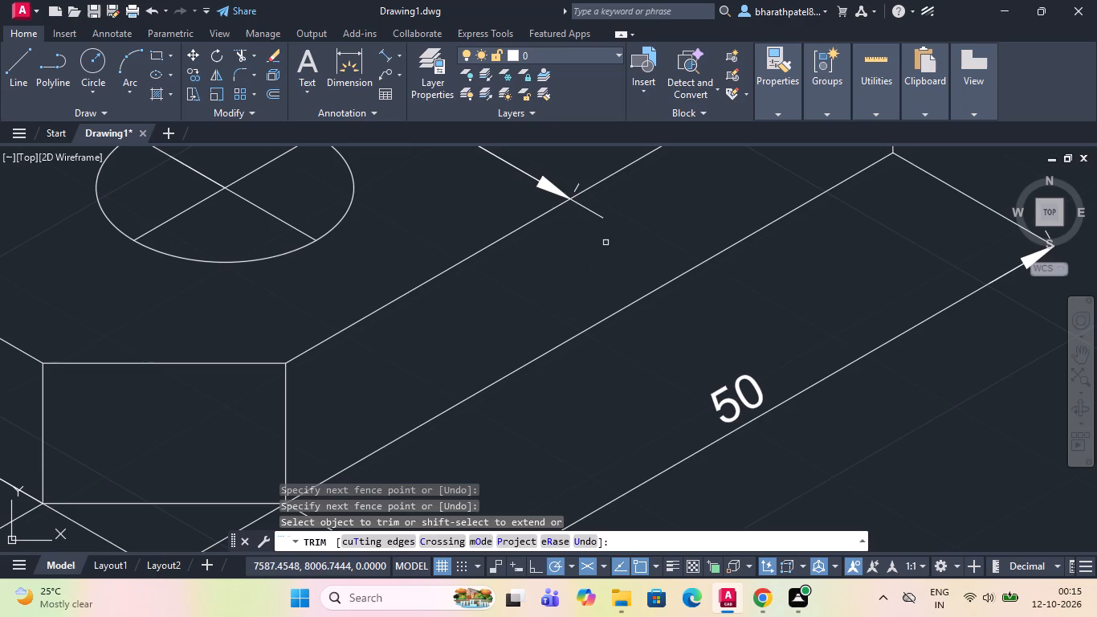
{"action": "left_click_drag", "start_coordinate": [622, 191], "coordinate": [553, 245]}
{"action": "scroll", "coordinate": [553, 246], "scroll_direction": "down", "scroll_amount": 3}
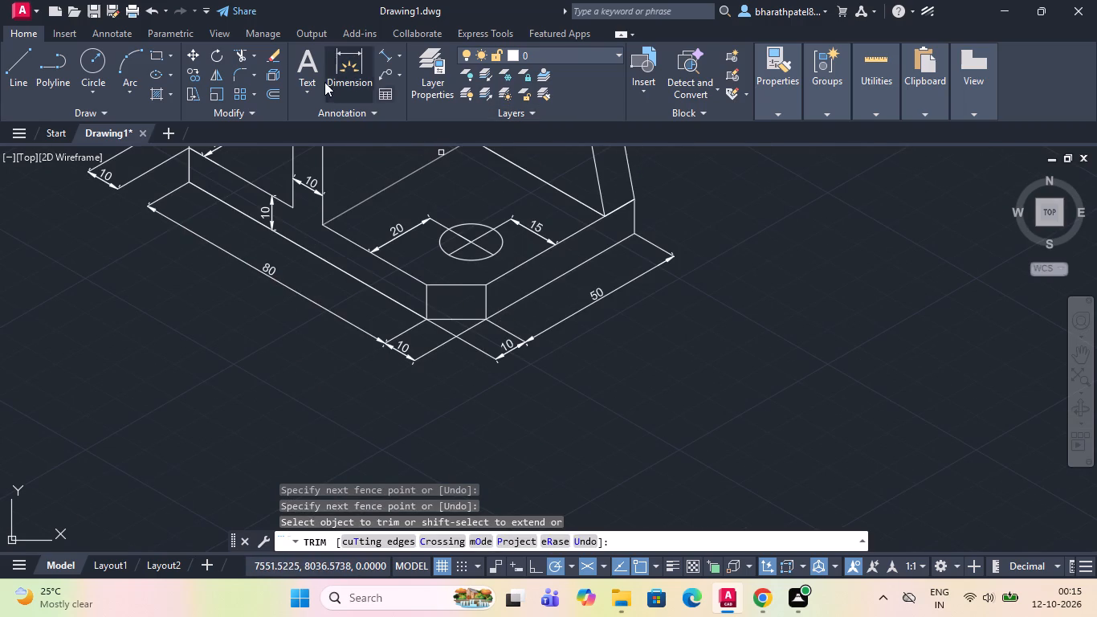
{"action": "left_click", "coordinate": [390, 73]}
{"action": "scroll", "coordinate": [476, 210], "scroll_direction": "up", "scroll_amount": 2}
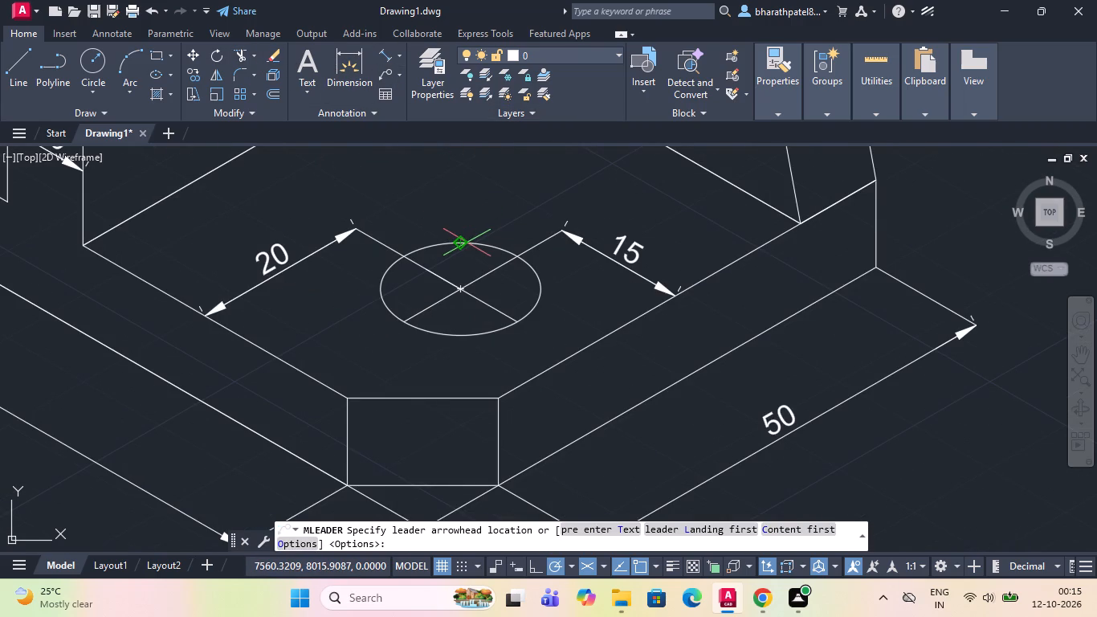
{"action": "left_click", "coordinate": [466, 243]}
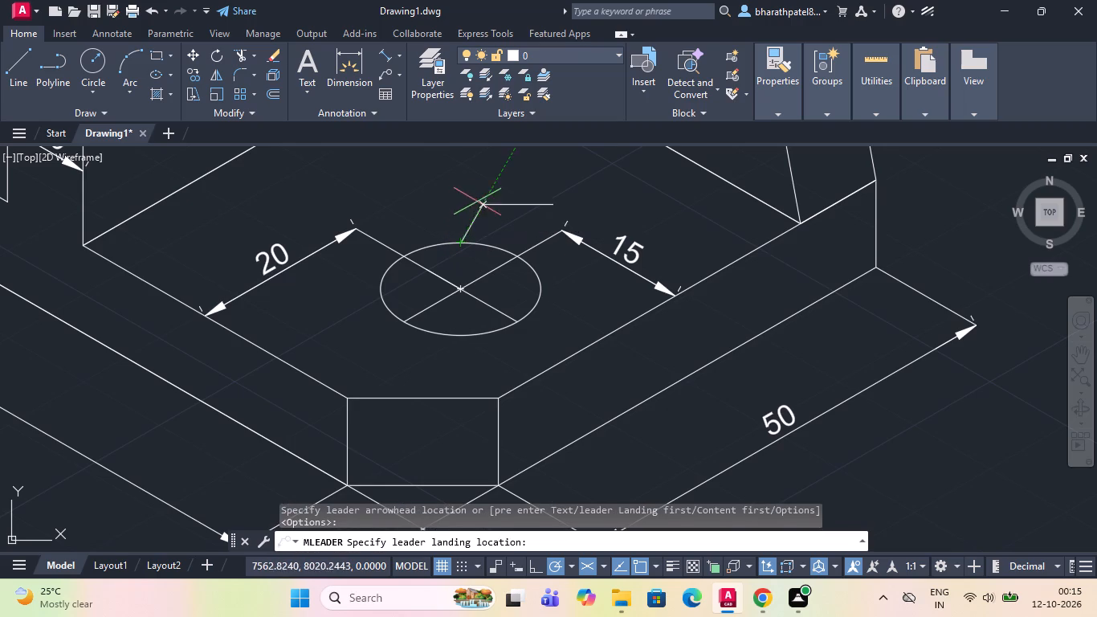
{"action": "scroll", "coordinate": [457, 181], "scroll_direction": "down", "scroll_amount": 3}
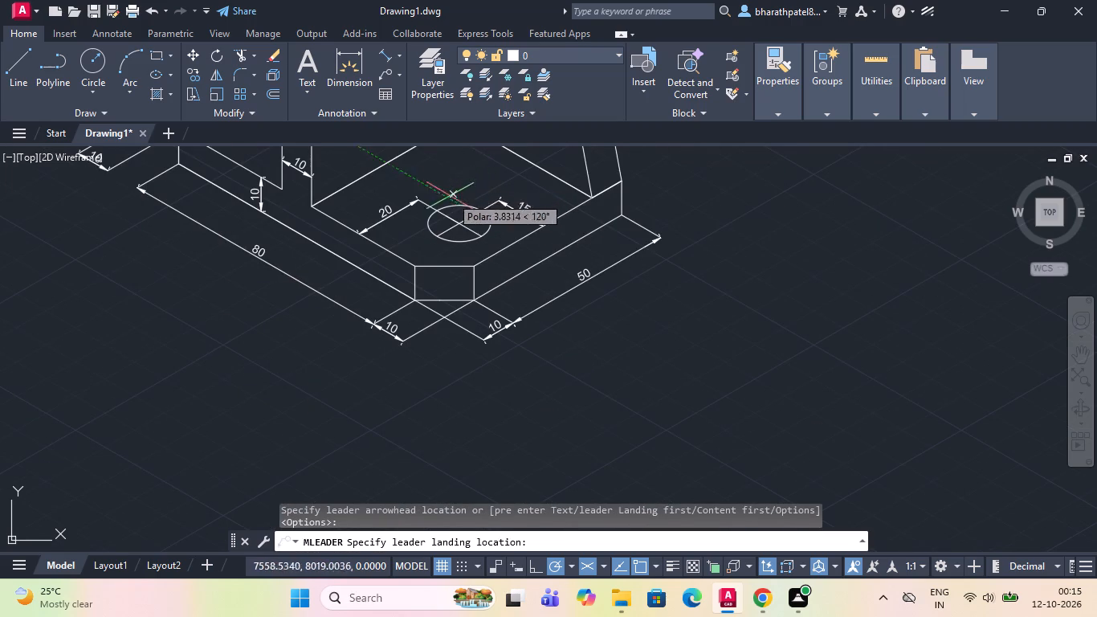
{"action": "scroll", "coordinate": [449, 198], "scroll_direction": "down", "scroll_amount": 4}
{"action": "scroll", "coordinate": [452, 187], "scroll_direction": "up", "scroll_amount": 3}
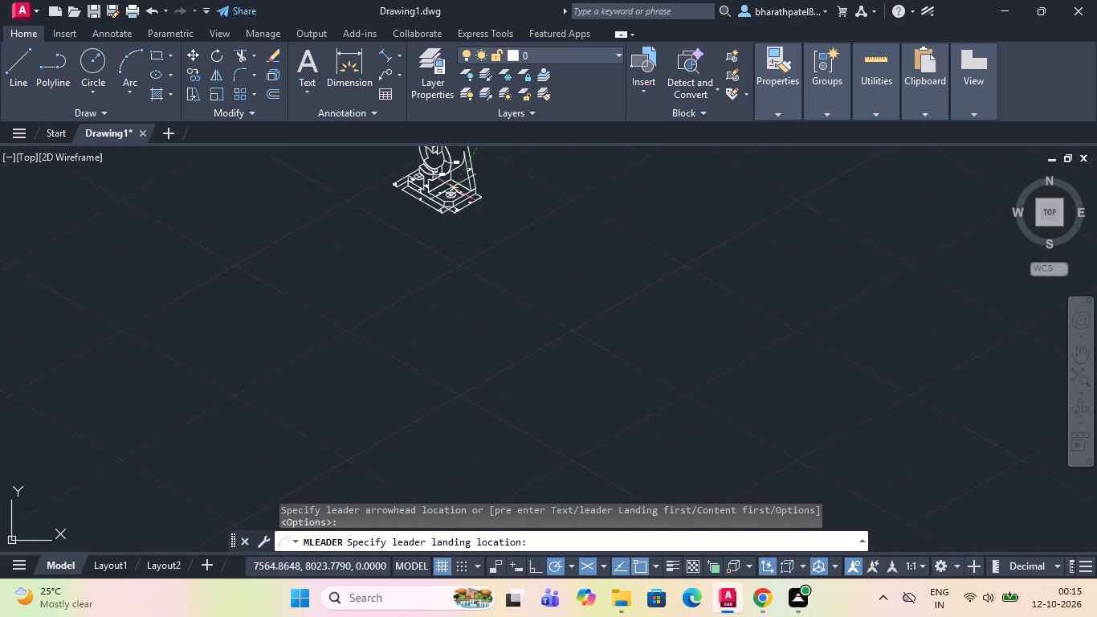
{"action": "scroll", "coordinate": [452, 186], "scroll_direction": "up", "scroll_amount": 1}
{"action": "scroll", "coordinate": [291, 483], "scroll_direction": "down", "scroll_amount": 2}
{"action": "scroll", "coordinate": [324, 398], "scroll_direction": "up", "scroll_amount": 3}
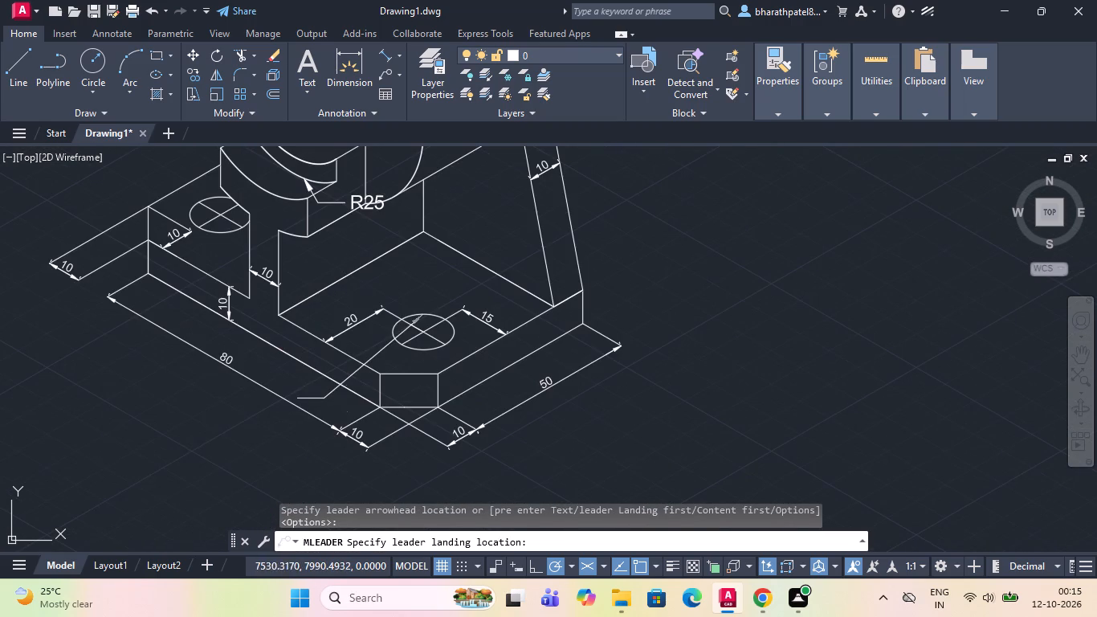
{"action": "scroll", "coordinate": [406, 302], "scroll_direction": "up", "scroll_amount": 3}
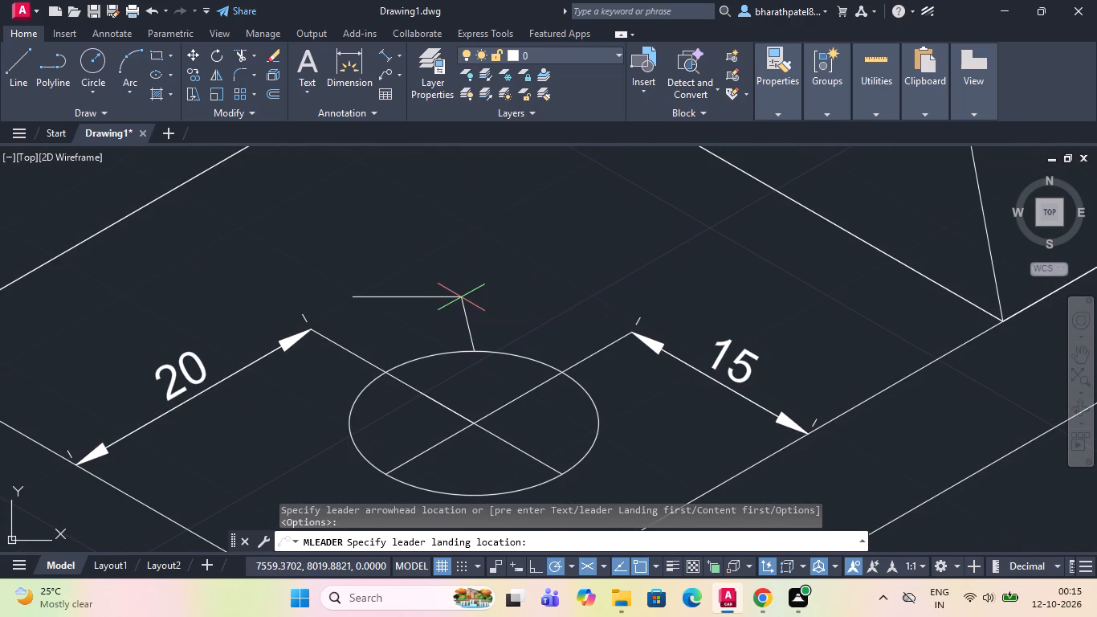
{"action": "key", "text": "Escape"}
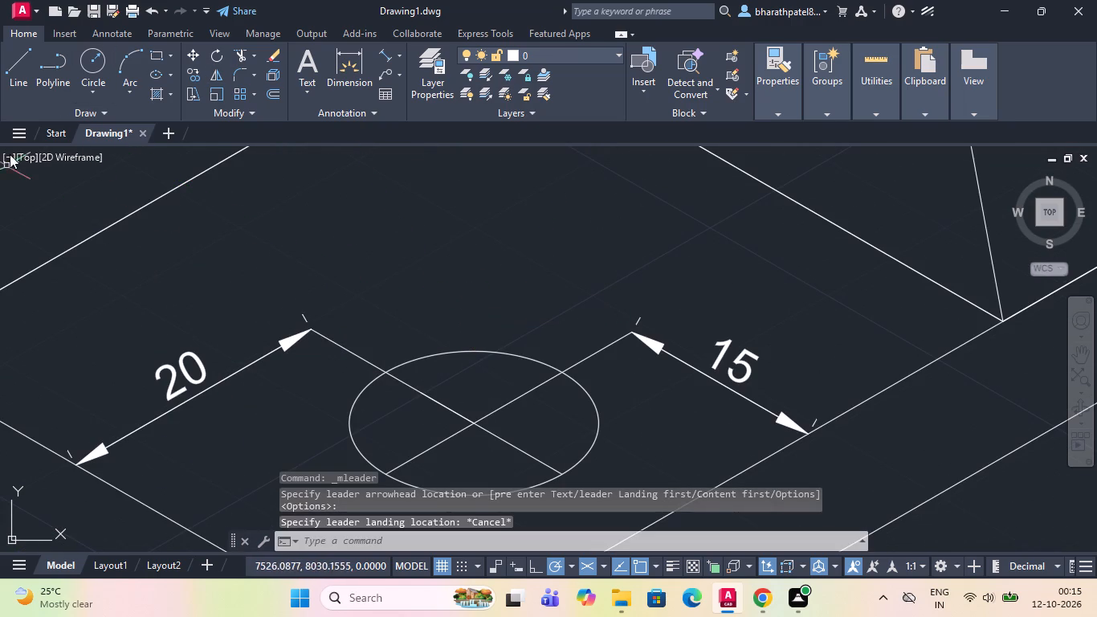
Place a multileader with its arrowhead on the front hole's circle and its landing above the hole.
{"action": "left_click", "coordinate": [380, 66]}
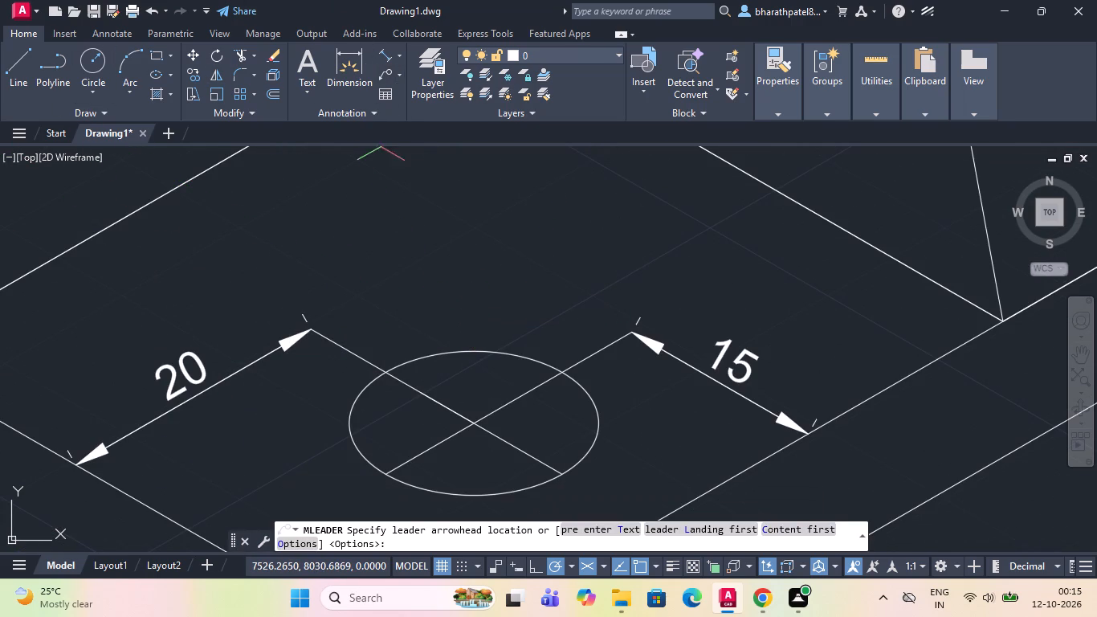
{"action": "left_click", "coordinate": [431, 354]}
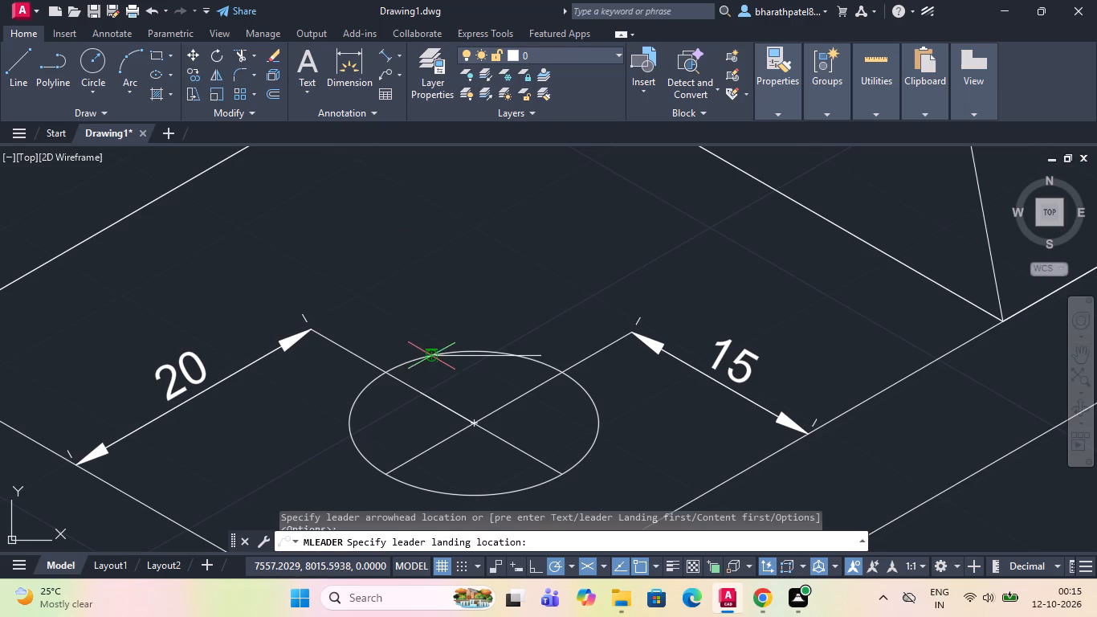
{"action": "scroll", "coordinate": [442, 276], "scroll_direction": "down", "scroll_amount": 1}
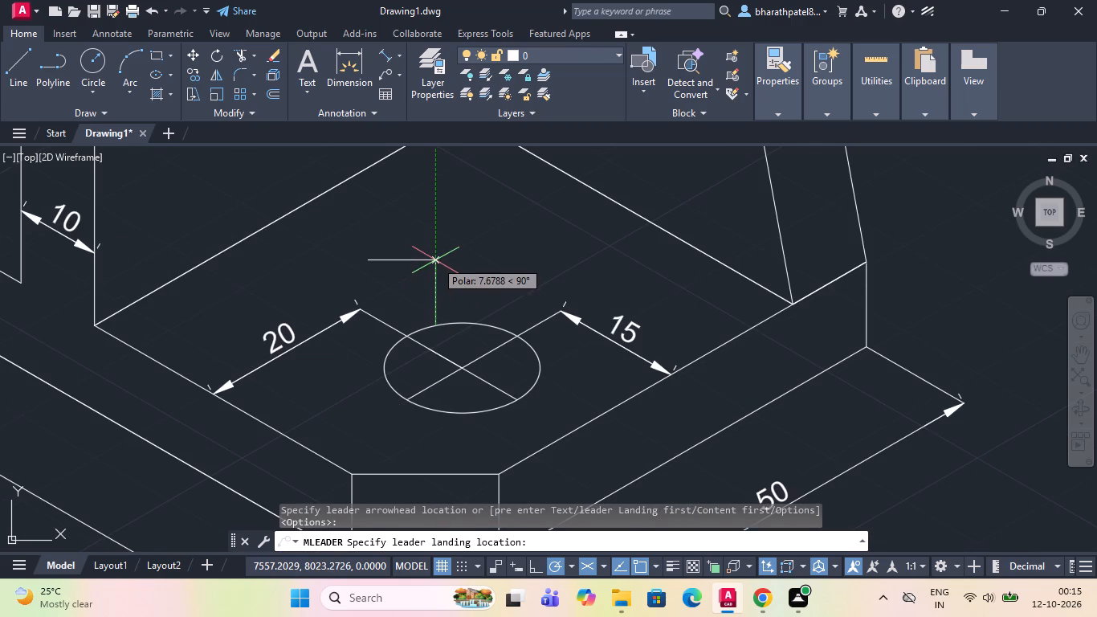
{"action": "left_click", "coordinate": [468, 253]}
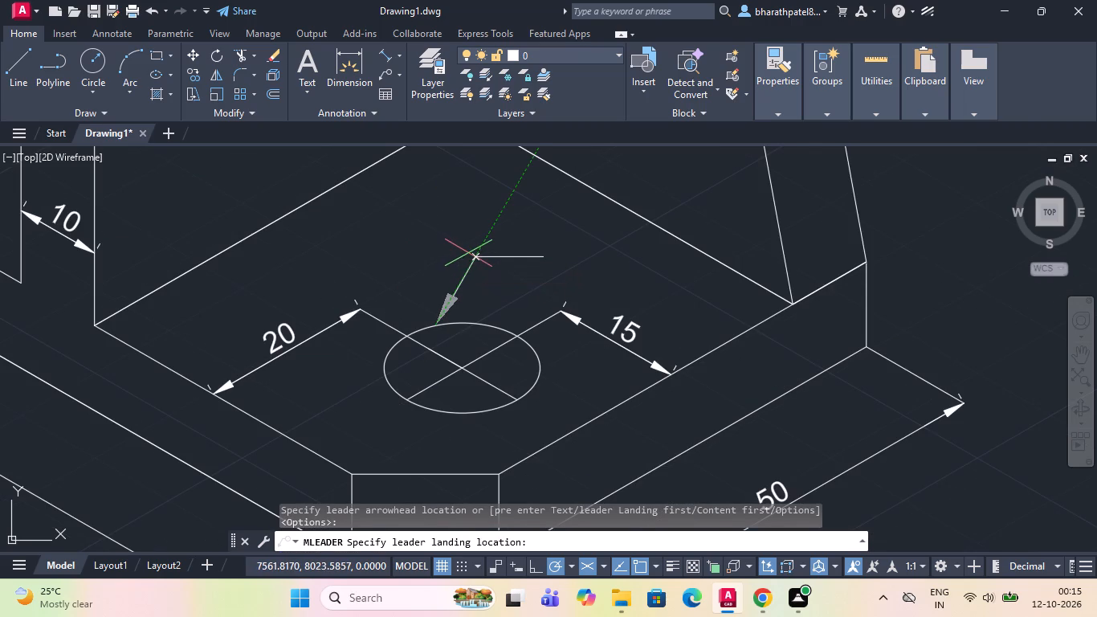
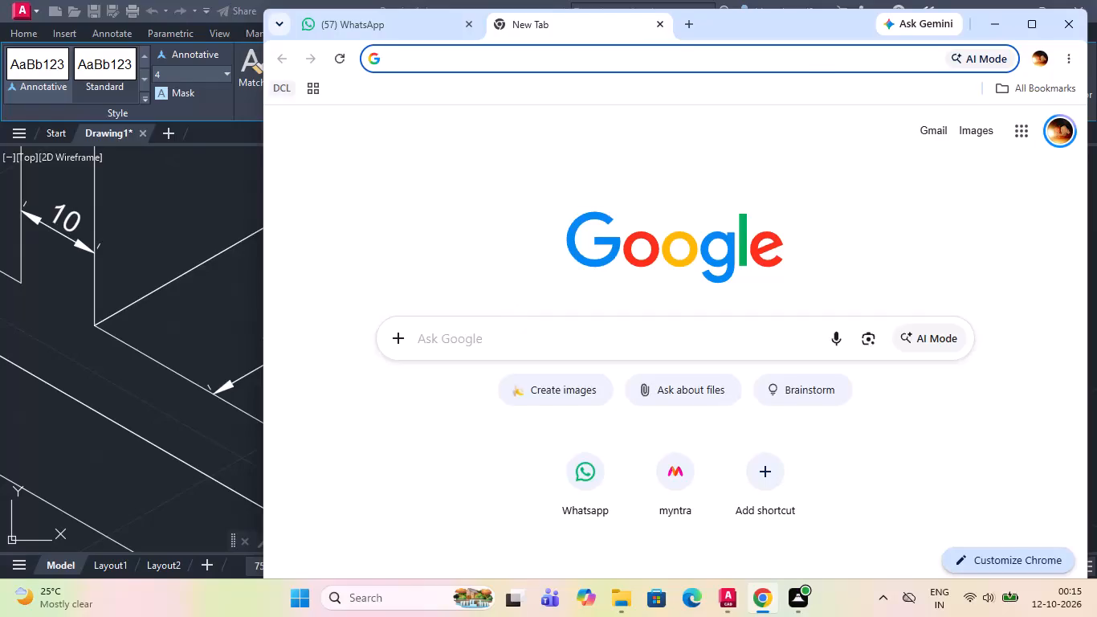
In the browser, search the web for the diameter symbol and copy the Ø character from the results.
{"action": "left_click", "coordinate": [512, 320]}
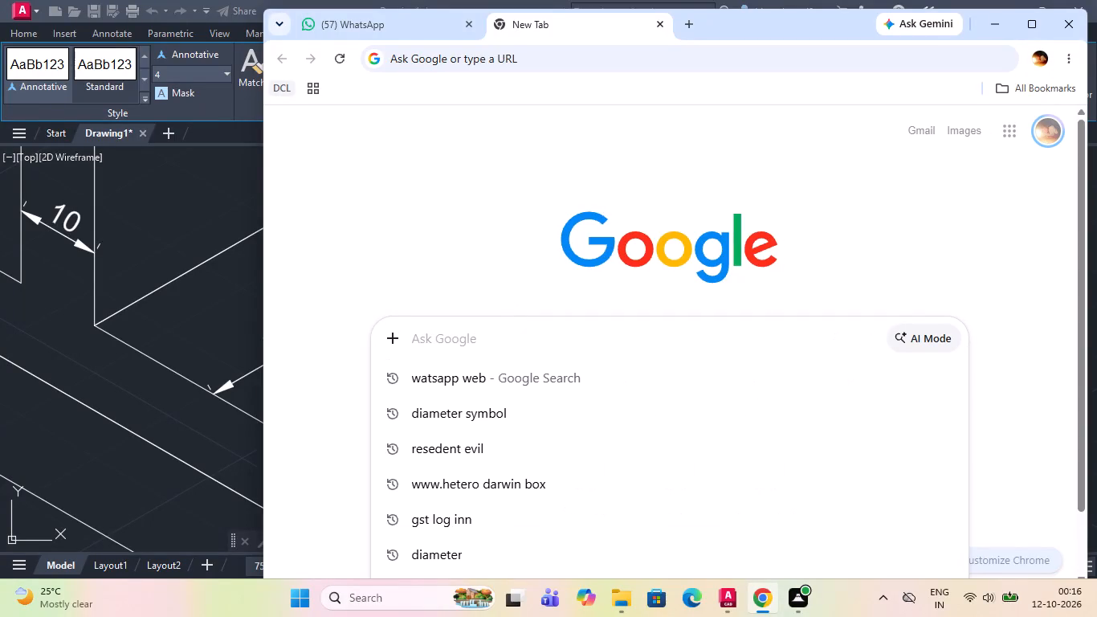
{"action": "left_click", "coordinate": [506, 409]}
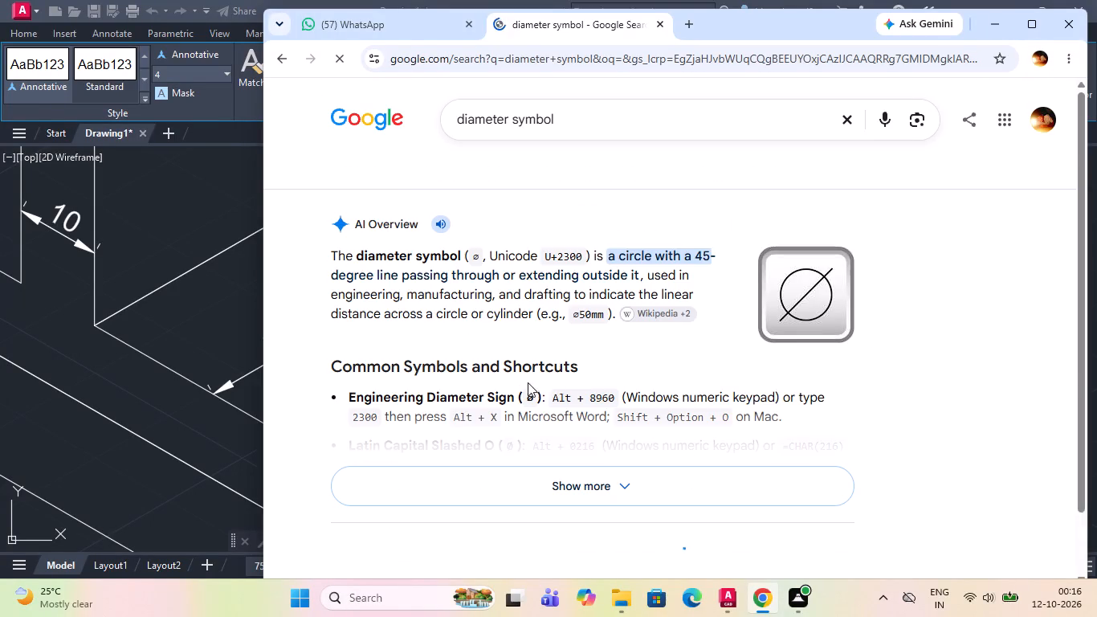
{"action": "scroll", "coordinate": [514, 397], "scroll_direction": "down", "scroll_amount": 1}
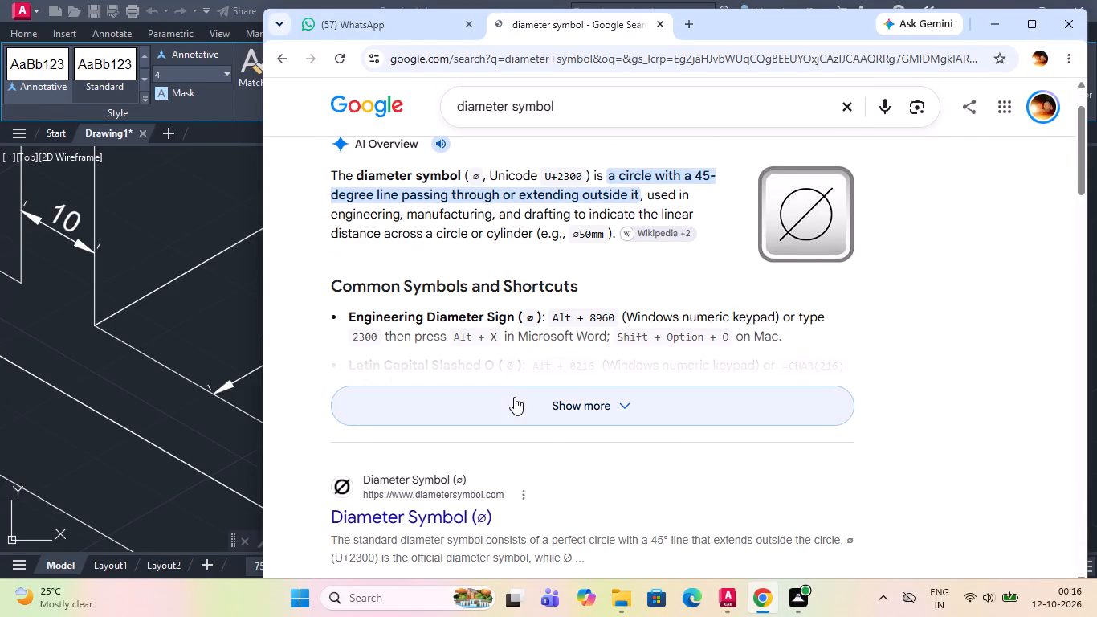
{"action": "scroll", "coordinate": [438, 463], "scroll_direction": "down", "scroll_amount": 3}
{"action": "scroll", "coordinate": [438, 463], "scroll_direction": "up", "scroll_amount": 3}
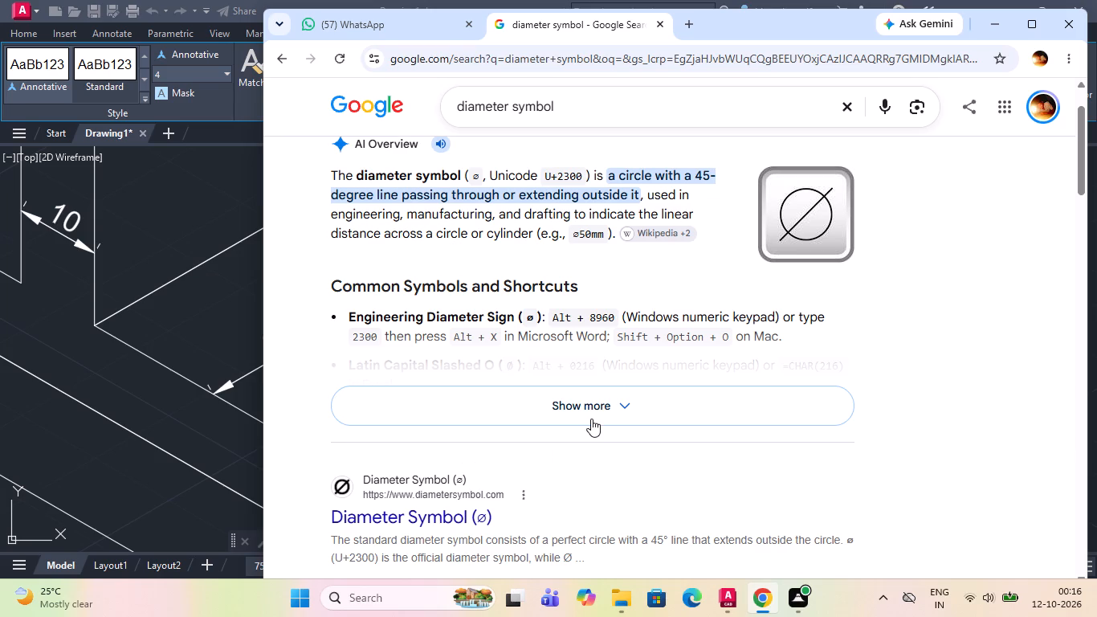
{"action": "left_click", "coordinate": [591, 417]}
{"action": "scroll", "coordinate": [579, 415], "scroll_direction": "down", "scroll_amount": 6}
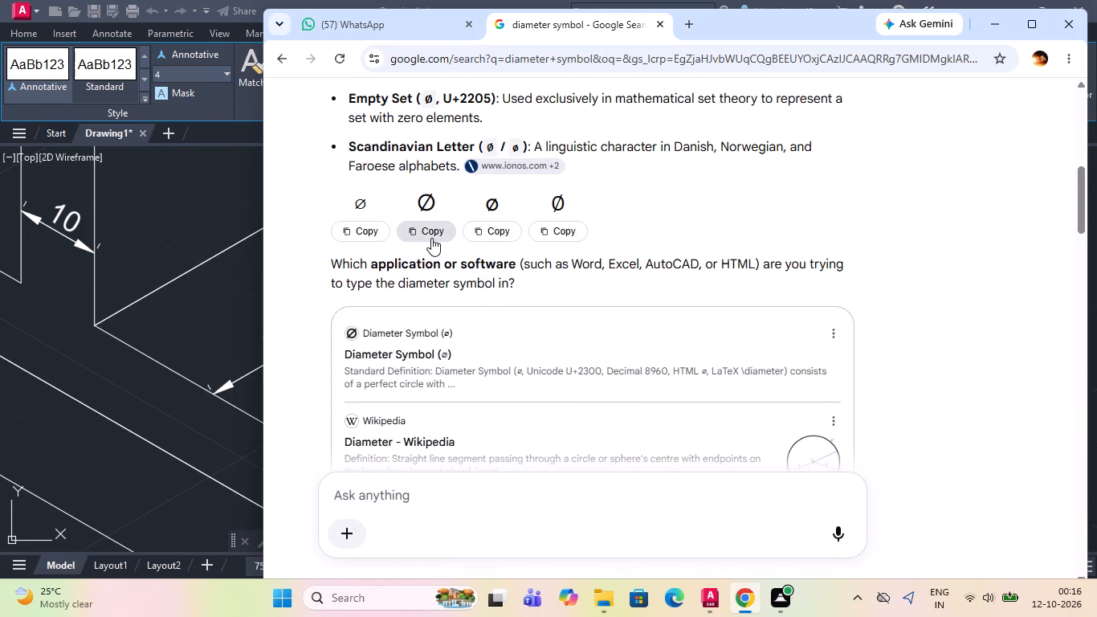
{"action": "left_click", "coordinate": [569, 227]}
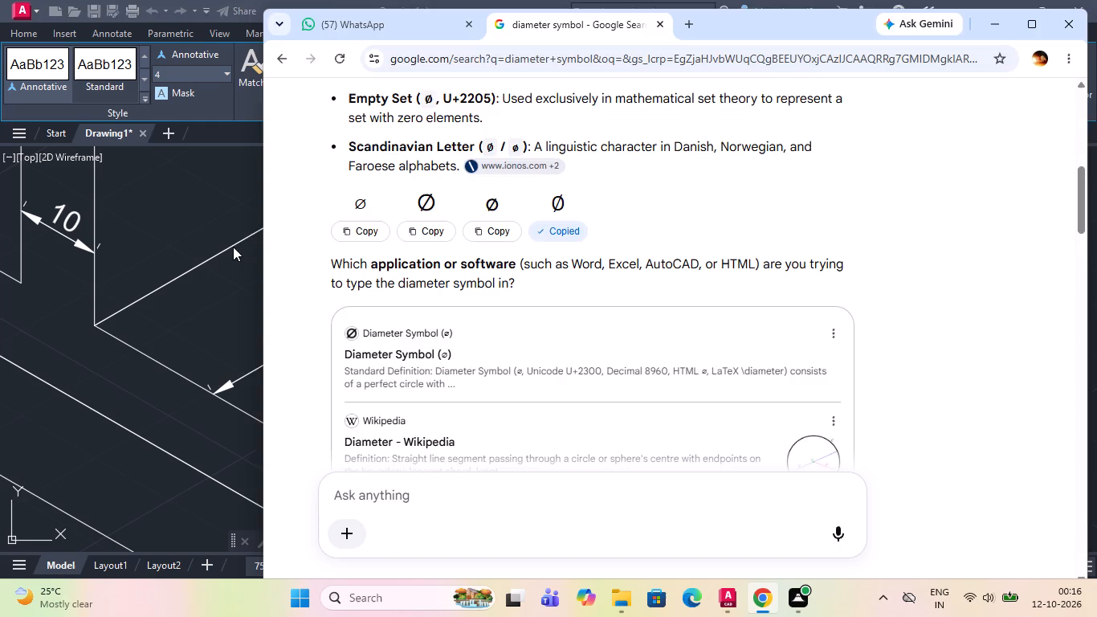
Back in AutoCAD, enter Ø15 as the front hole's leader text, using the copied diameter symbol.
{"action": "left_click", "coordinate": [233, 247]}
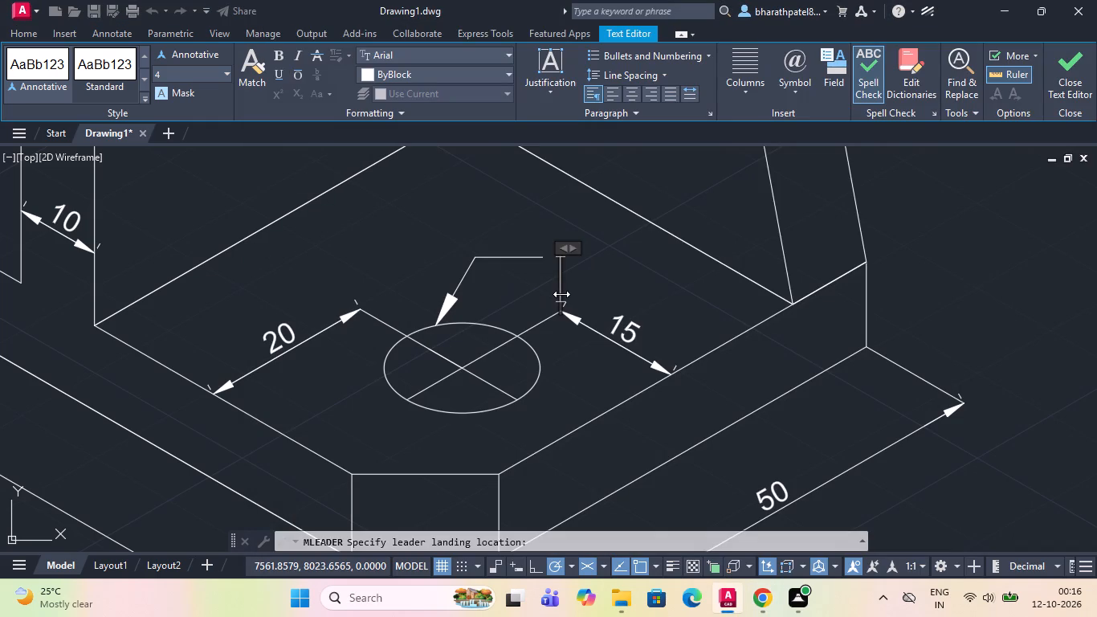
{"action": "key", "text": "ctrl+v"}
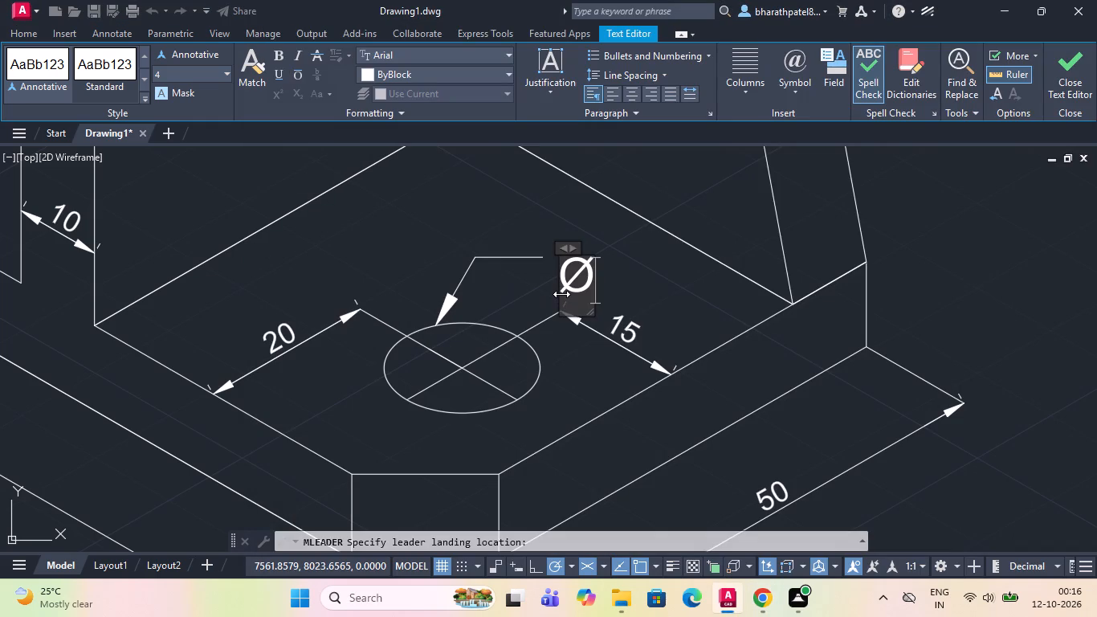
{"action": "type", "text": "15"}
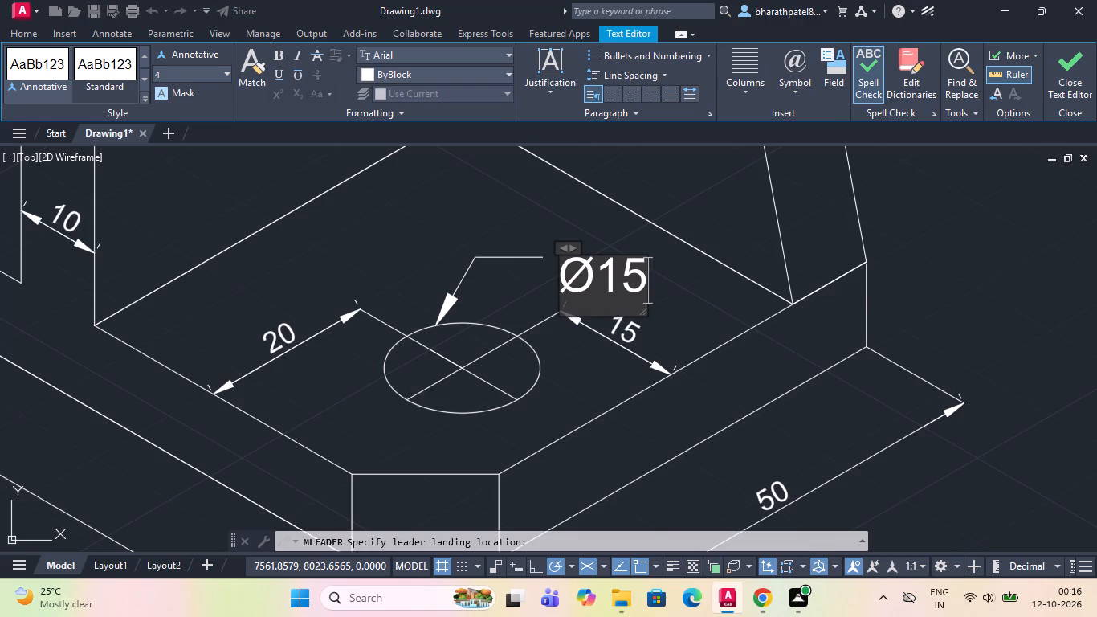
{"action": "left_click", "coordinate": [675, 297]}
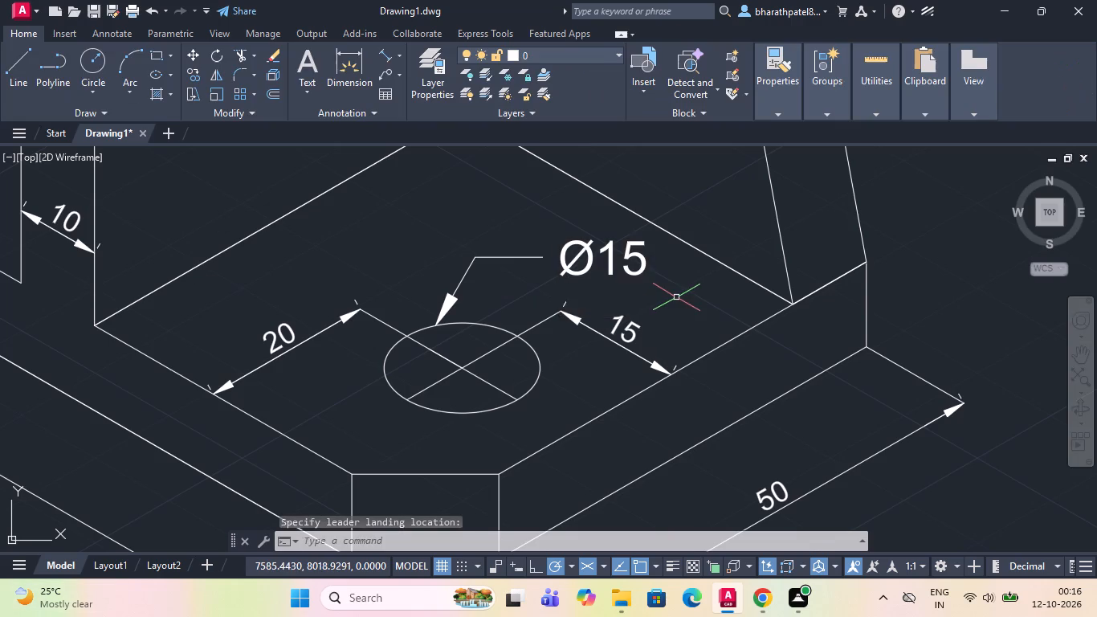
Examine the dimensions and leaders over the whole isometric bracket, from the rounded top to the base.
{"action": "scroll", "coordinate": [674, 303], "scroll_direction": "down", "scroll_amount": 3}
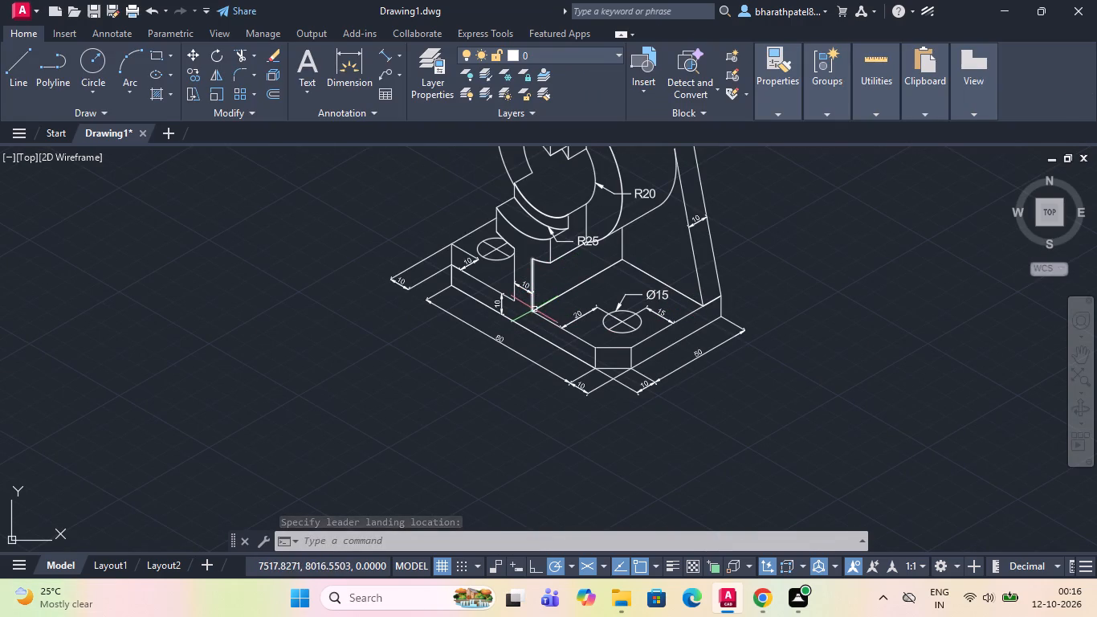
{"action": "left_click", "coordinate": [532, 322]}
{"action": "scroll", "coordinate": [531, 324], "scroll_direction": "down", "scroll_amount": 2}
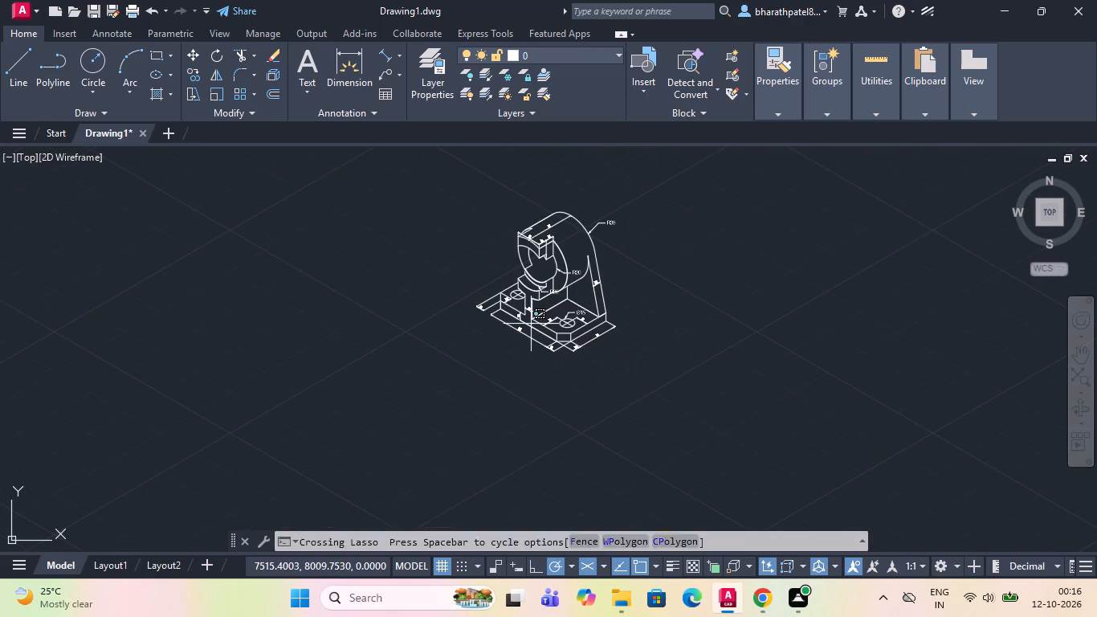
{"action": "scroll", "coordinate": [544, 210], "scroll_direction": "up", "scroll_amount": 3}
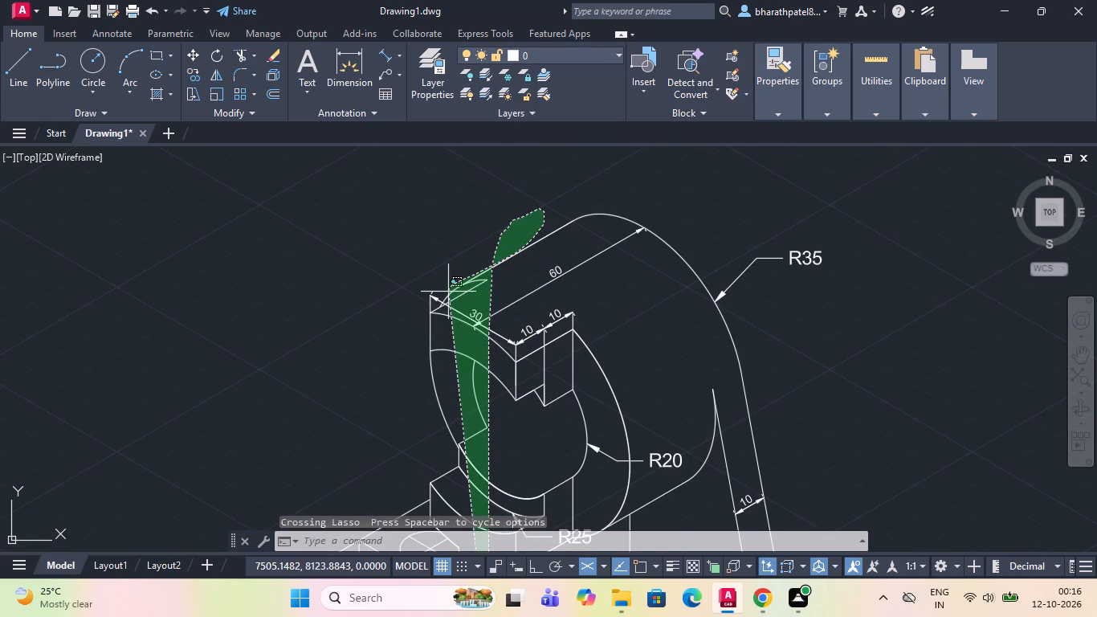
{"action": "key", "text": "Escape"}
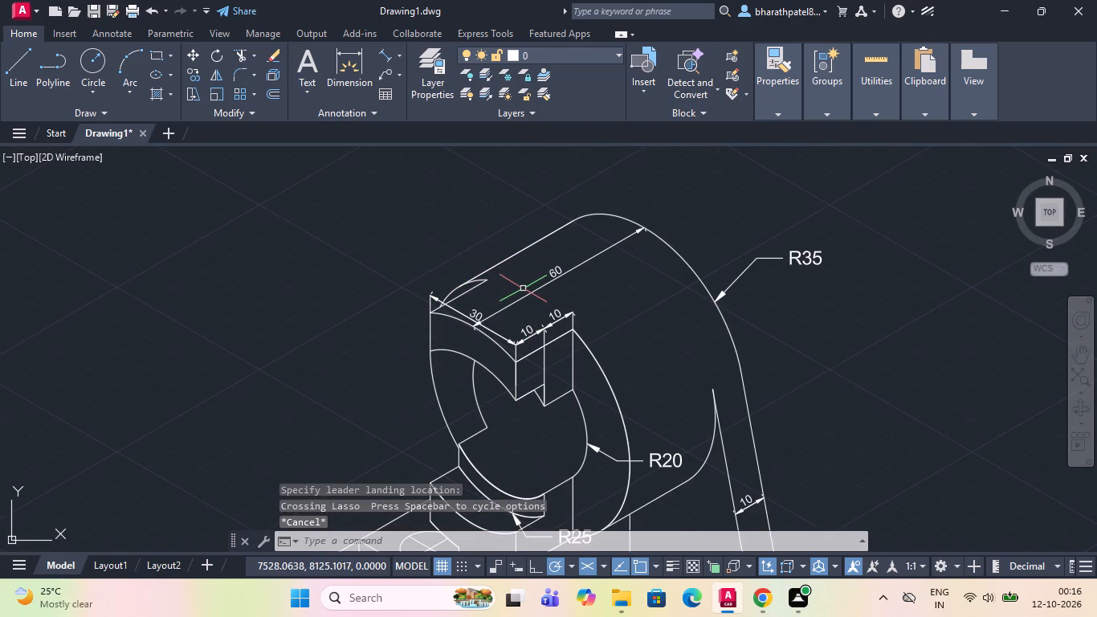
{"action": "scroll", "coordinate": [524, 288], "scroll_direction": "down", "scroll_amount": 2}
{"action": "scroll", "coordinate": [540, 390], "scroll_direction": "up", "scroll_amount": 2}
{"action": "scroll", "coordinate": [541, 389], "scroll_direction": "down", "scroll_amount": 2}
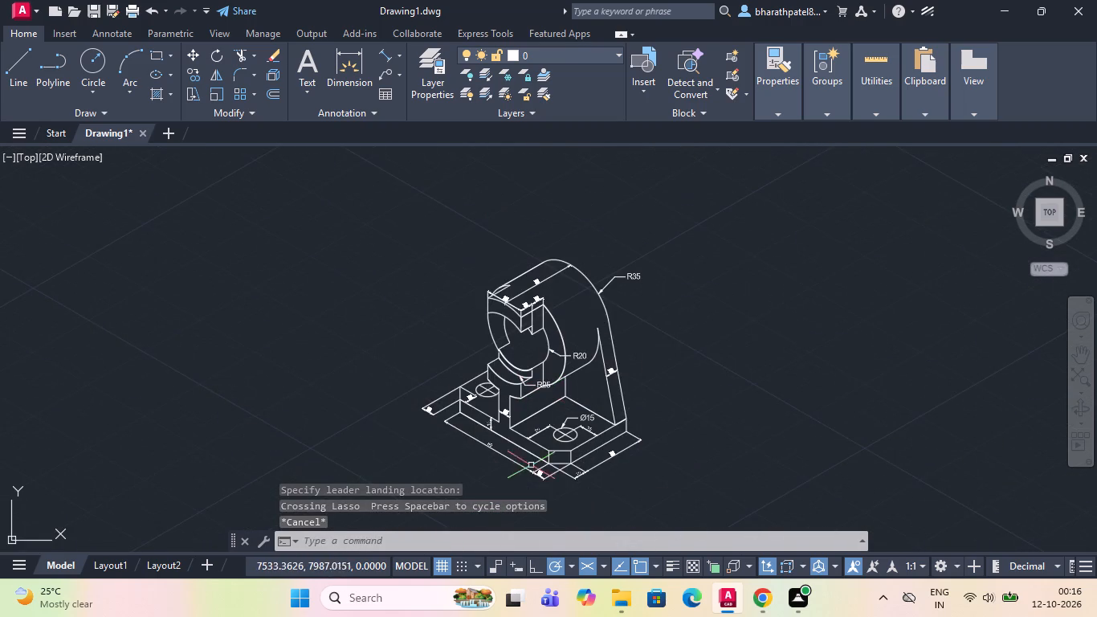
{"action": "scroll", "coordinate": [532, 456], "scroll_direction": "up", "scroll_amount": 1}
{"action": "scroll", "coordinate": [538, 374], "scroll_direction": "down", "scroll_amount": 1}
{"action": "scroll", "coordinate": [540, 454], "scroll_direction": "up", "scroll_amount": 2}
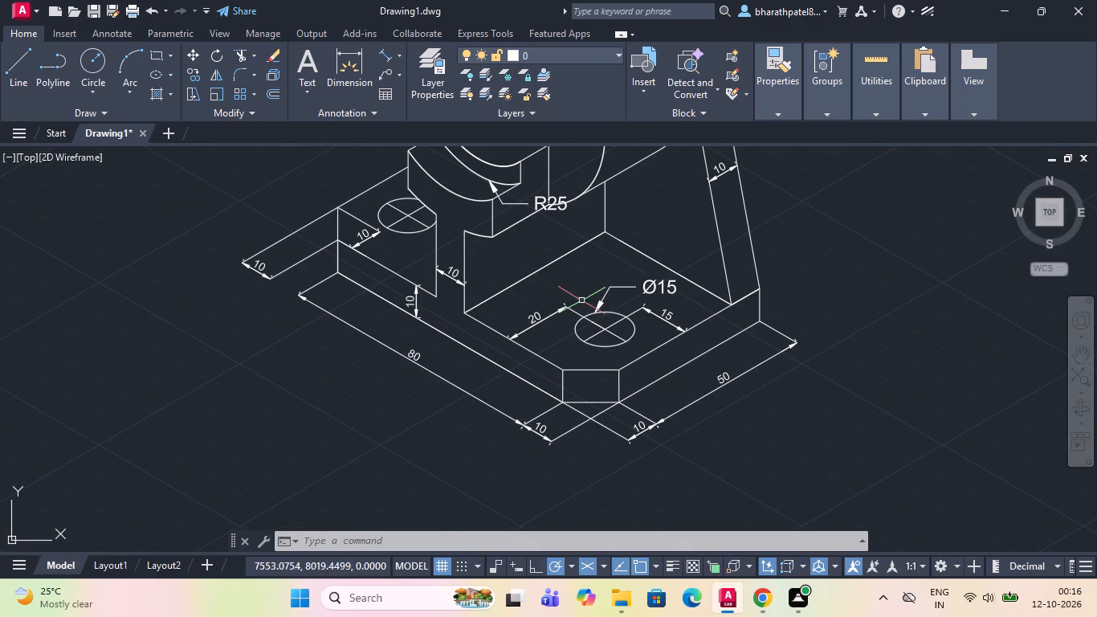
Load the ISO dash linetype ACAD_ISO02W100 from acadiso.lin into the drawing.
{"action": "scroll", "coordinate": [604, 326], "scroll_direction": "up", "scroll_amount": 3}
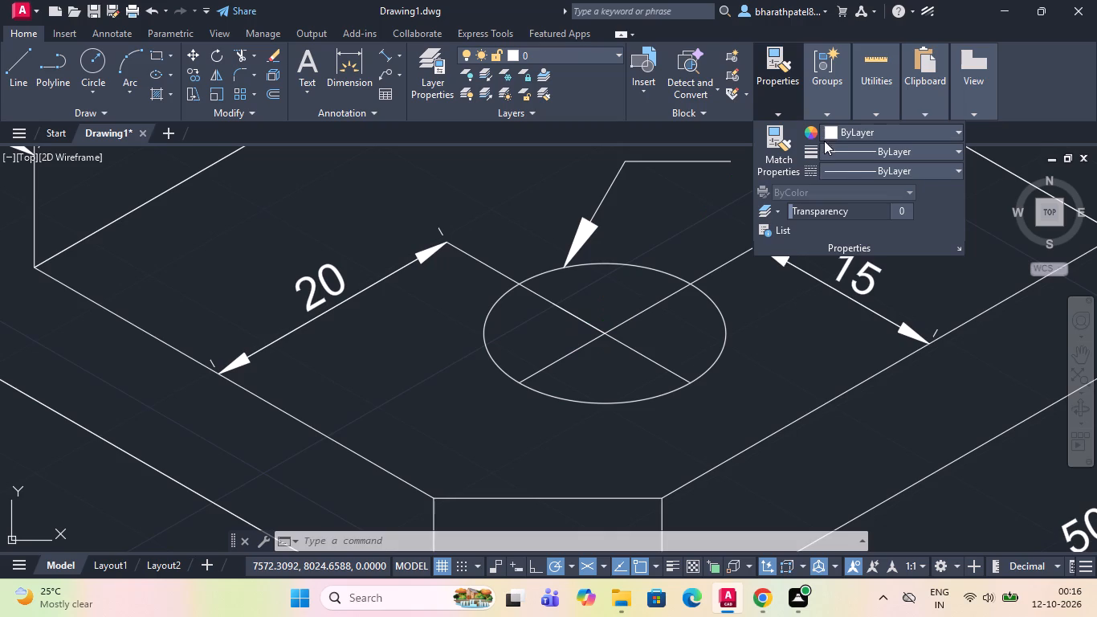
{"action": "left_click", "coordinate": [846, 174]}
{"action": "left_click", "coordinate": [863, 240]}
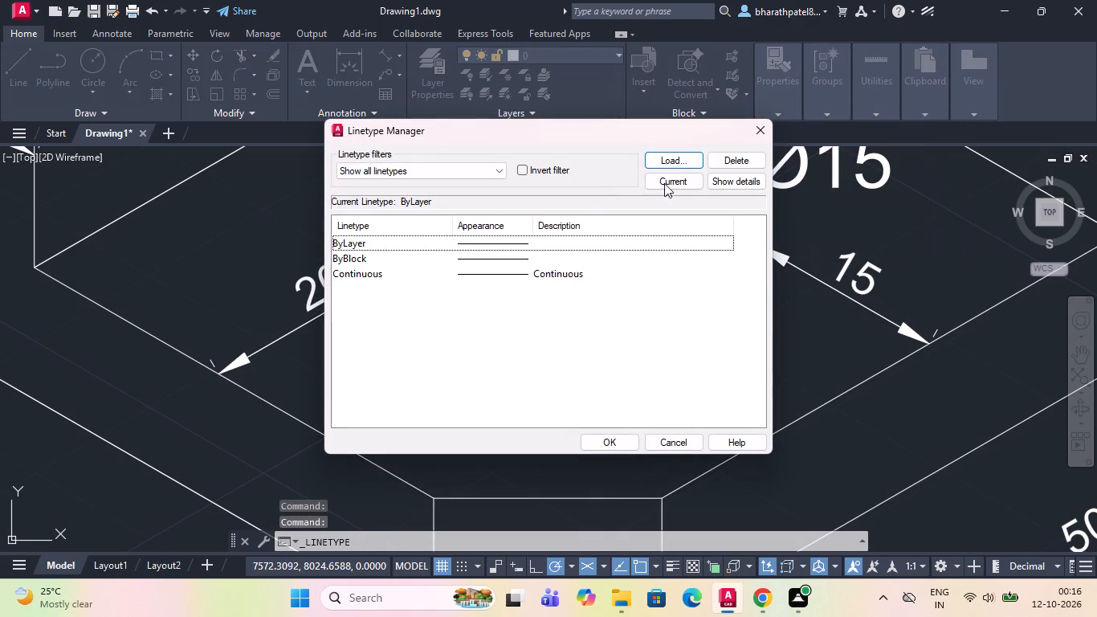
{"action": "left_click", "coordinate": [664, 160]}
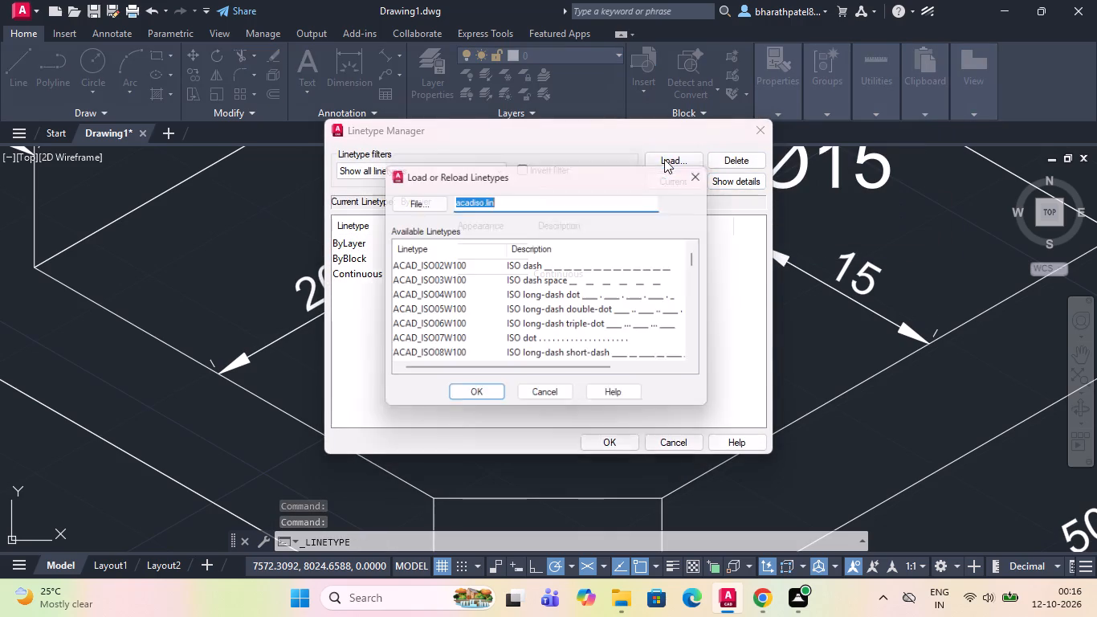
{"action": "left_click", "coordinate": [630, 267]}
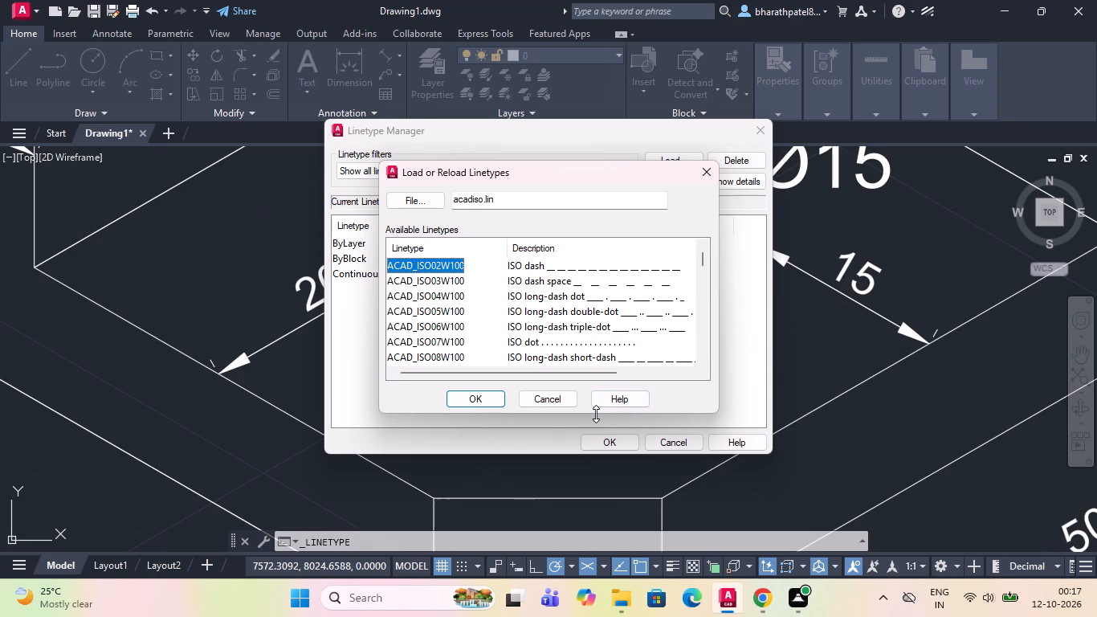
{"action": "left_click", "coordinate": [491, 400]}
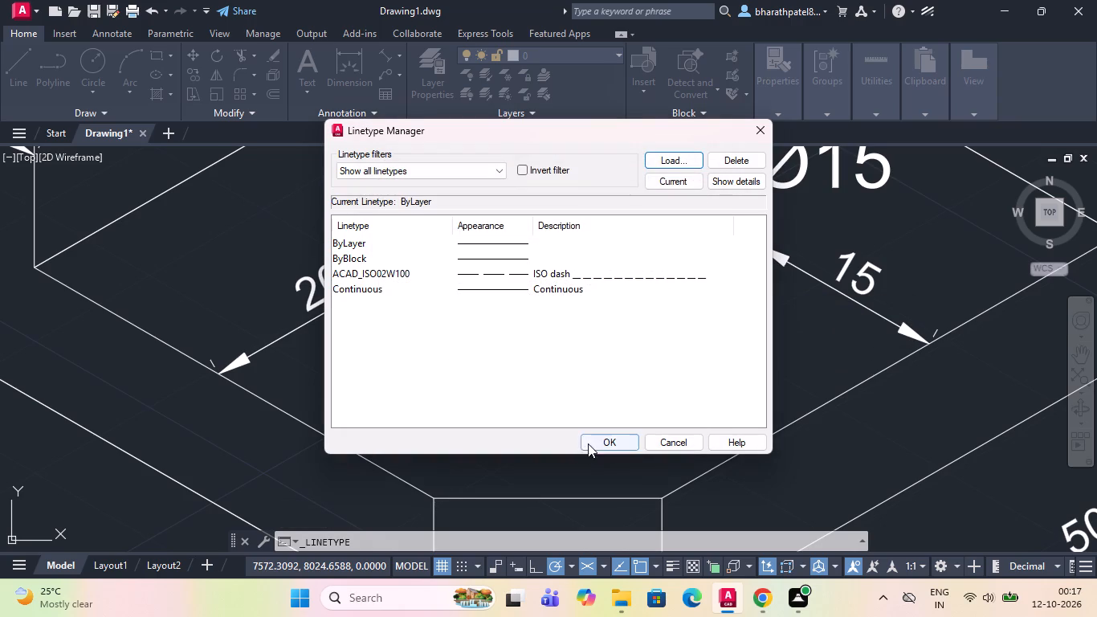
{"action": "left_click", "coordinate": [598, 439]}
Make the loaded ISO dash linetype the current linetype.
{"action": "scroll", "coordinate": [521, 359], "scroll_direction": "down", "scroll_amount": 2}
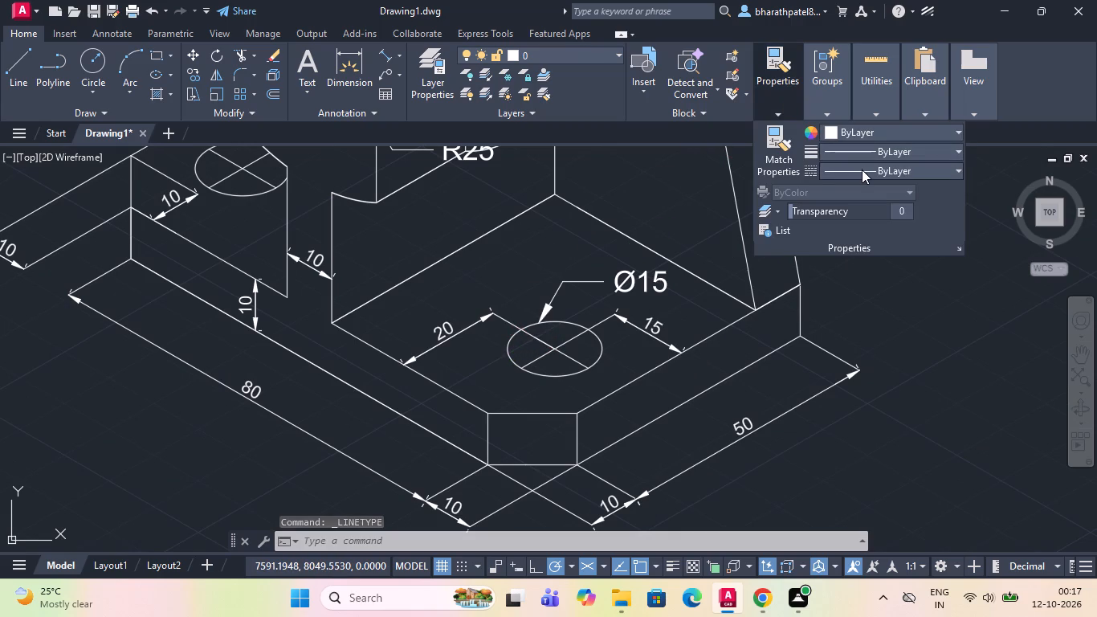
{"action": "left_click", "coordinate": [862, 170]}
{"action": "left_click", "coordinate": [882, 223]}
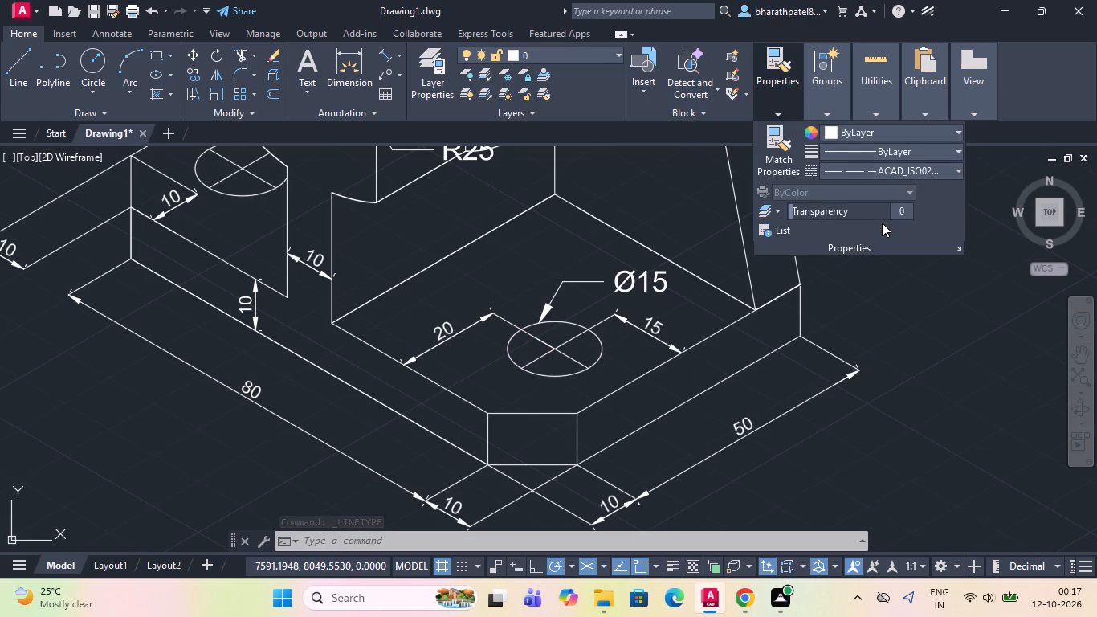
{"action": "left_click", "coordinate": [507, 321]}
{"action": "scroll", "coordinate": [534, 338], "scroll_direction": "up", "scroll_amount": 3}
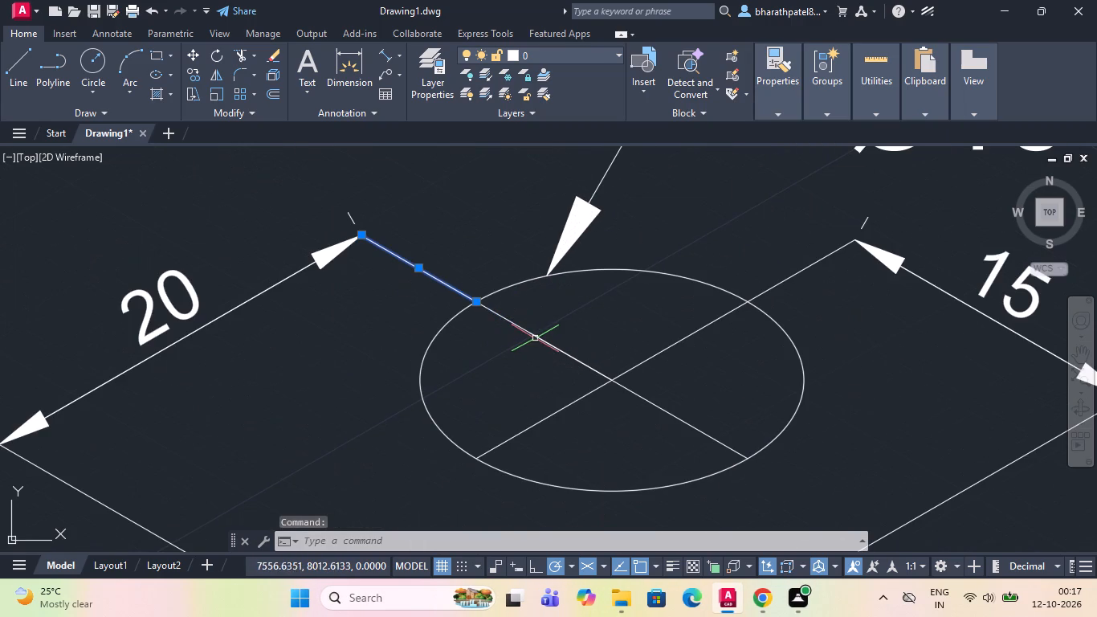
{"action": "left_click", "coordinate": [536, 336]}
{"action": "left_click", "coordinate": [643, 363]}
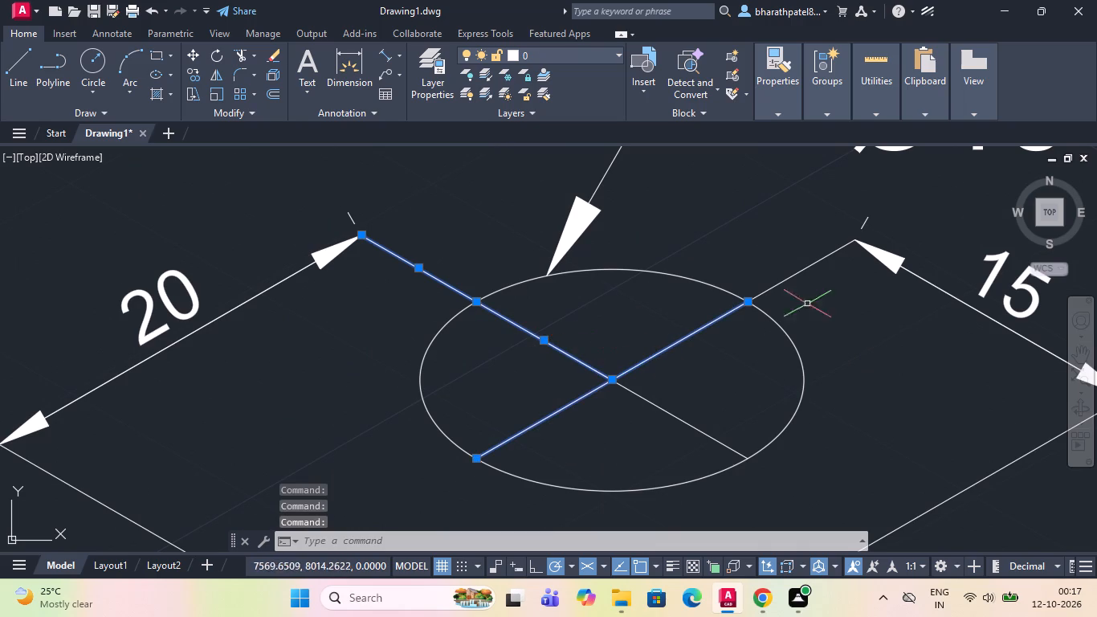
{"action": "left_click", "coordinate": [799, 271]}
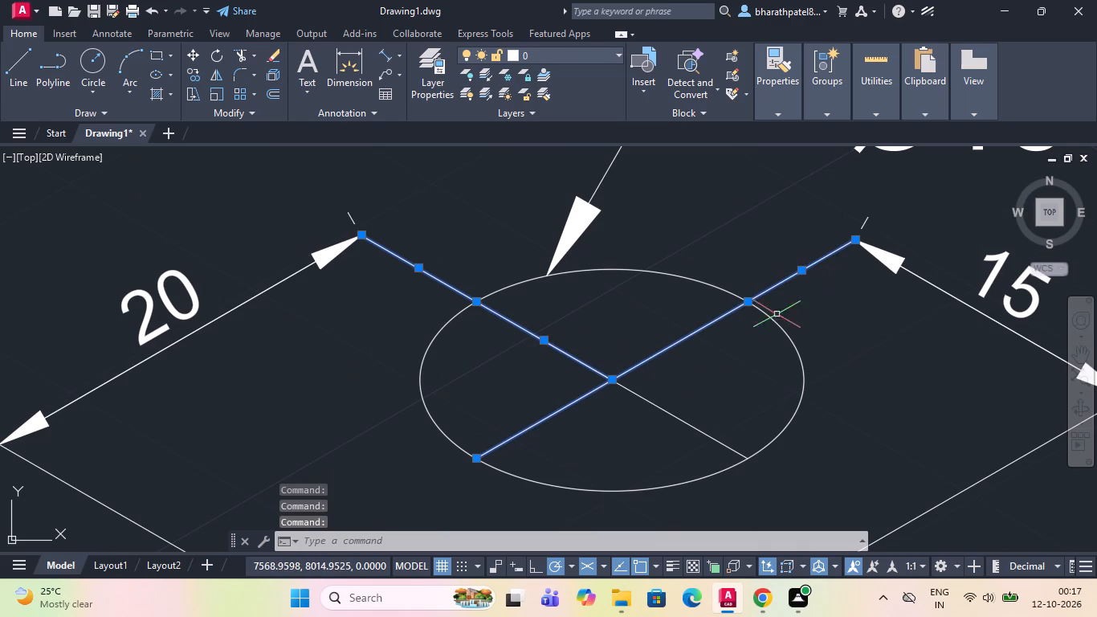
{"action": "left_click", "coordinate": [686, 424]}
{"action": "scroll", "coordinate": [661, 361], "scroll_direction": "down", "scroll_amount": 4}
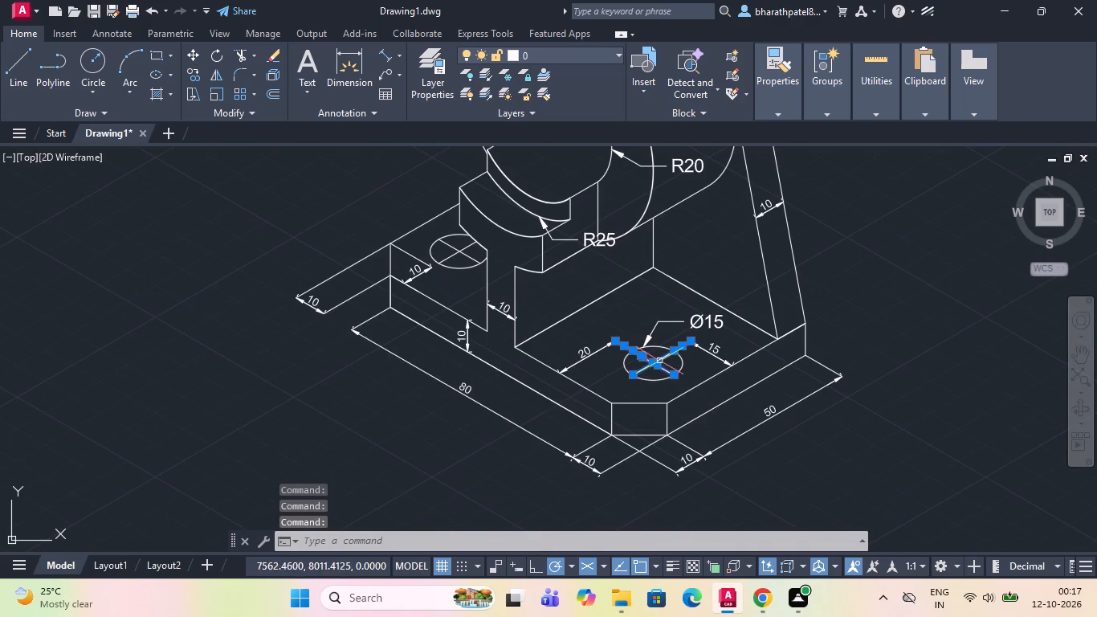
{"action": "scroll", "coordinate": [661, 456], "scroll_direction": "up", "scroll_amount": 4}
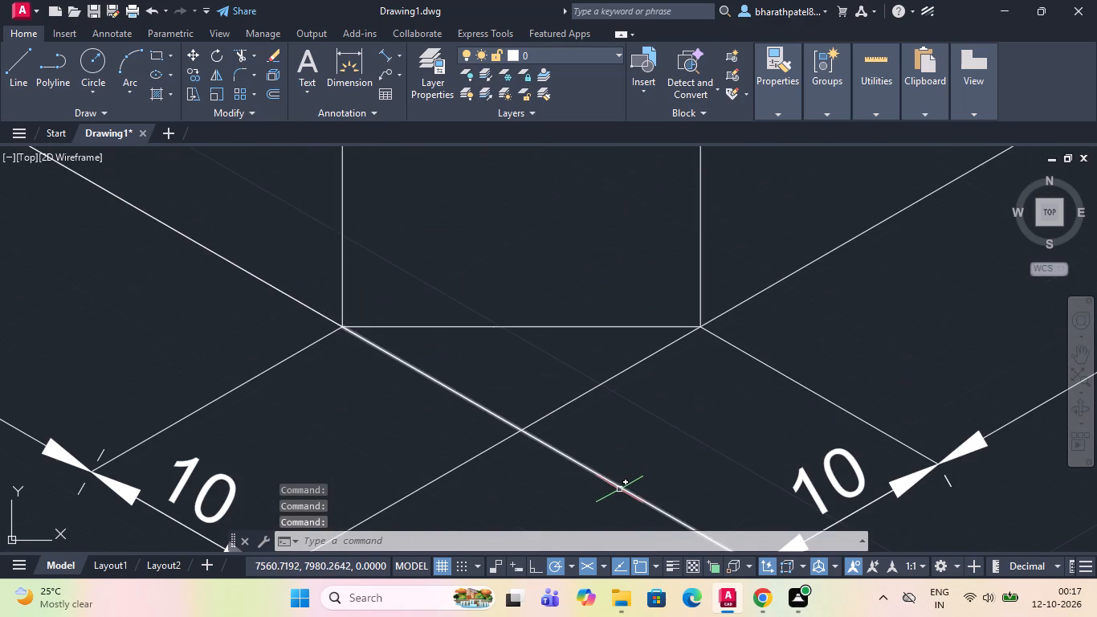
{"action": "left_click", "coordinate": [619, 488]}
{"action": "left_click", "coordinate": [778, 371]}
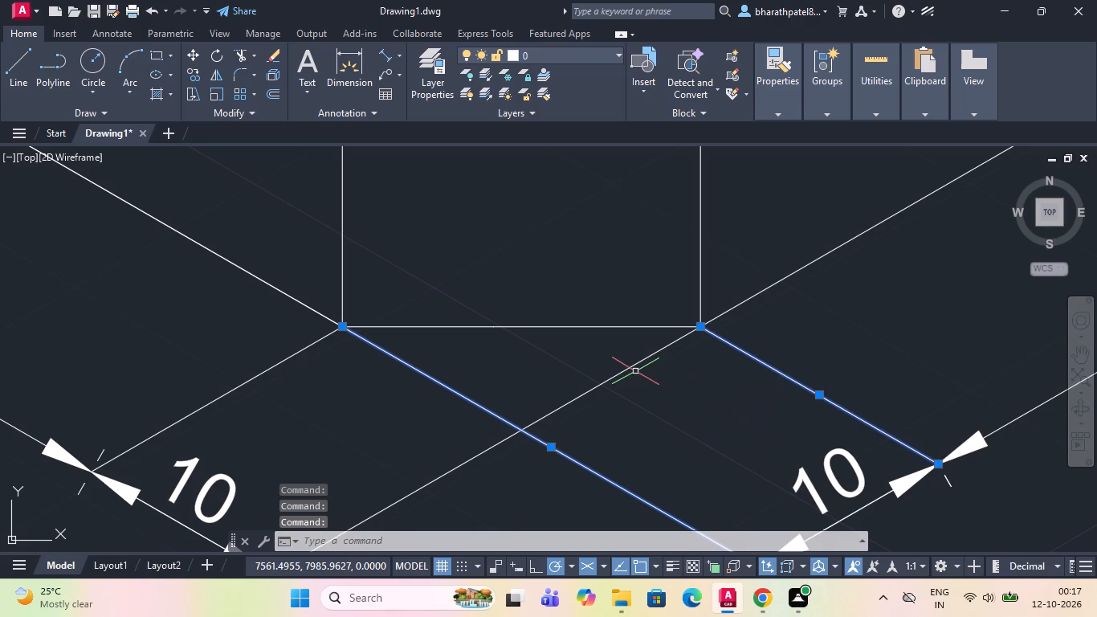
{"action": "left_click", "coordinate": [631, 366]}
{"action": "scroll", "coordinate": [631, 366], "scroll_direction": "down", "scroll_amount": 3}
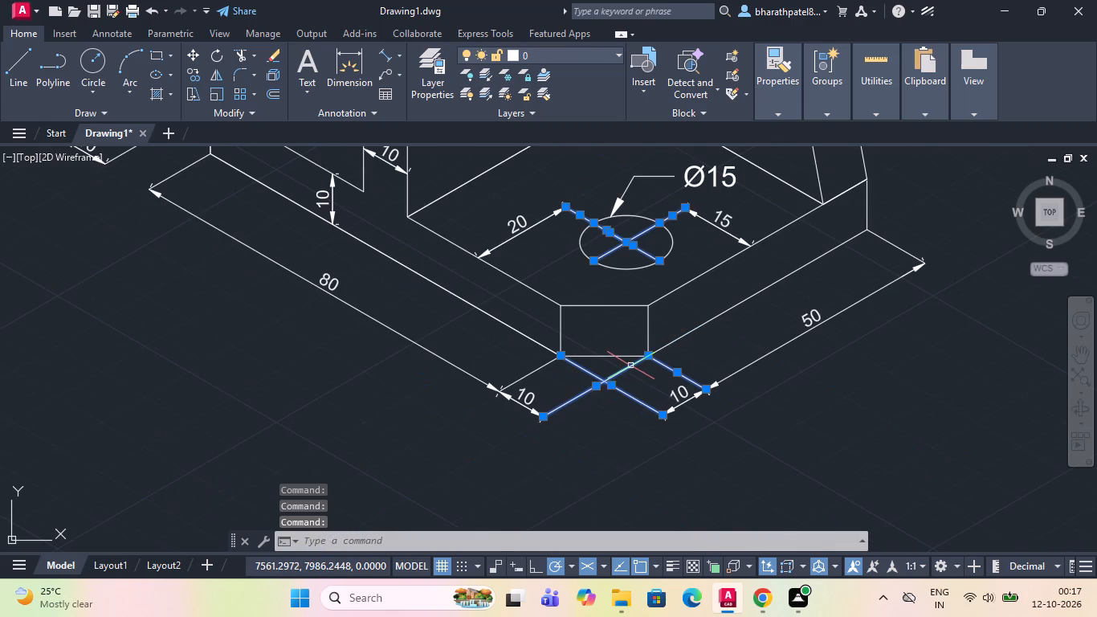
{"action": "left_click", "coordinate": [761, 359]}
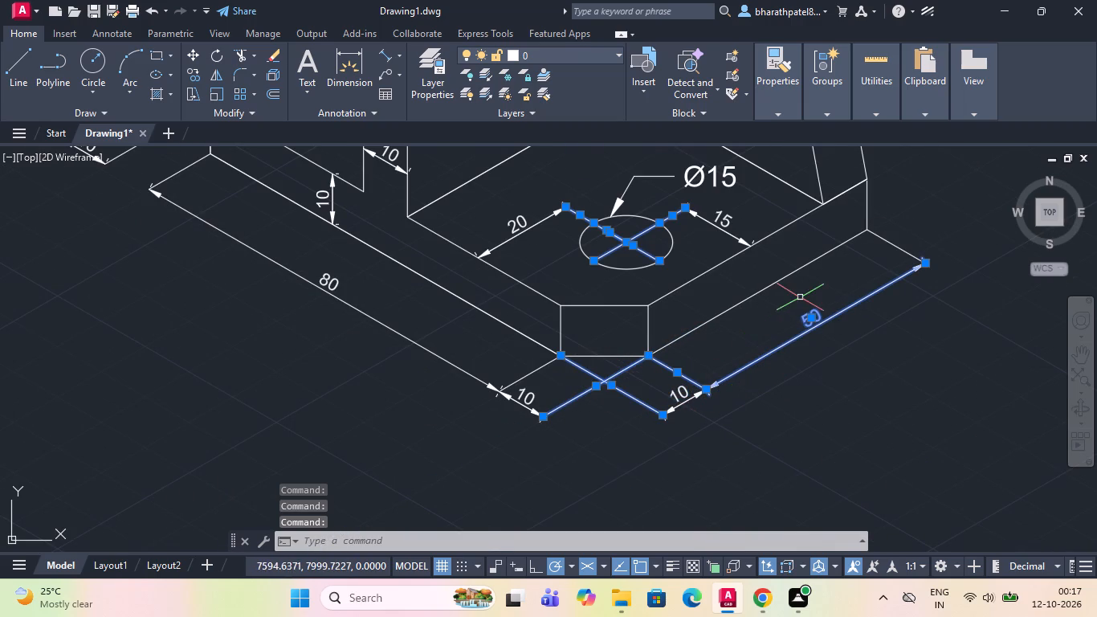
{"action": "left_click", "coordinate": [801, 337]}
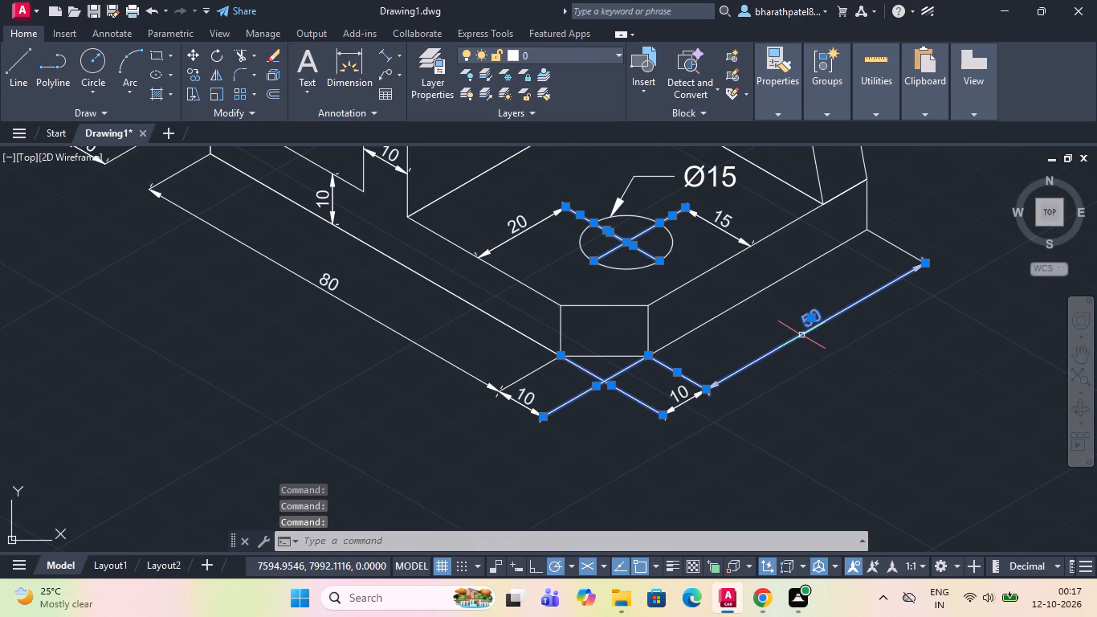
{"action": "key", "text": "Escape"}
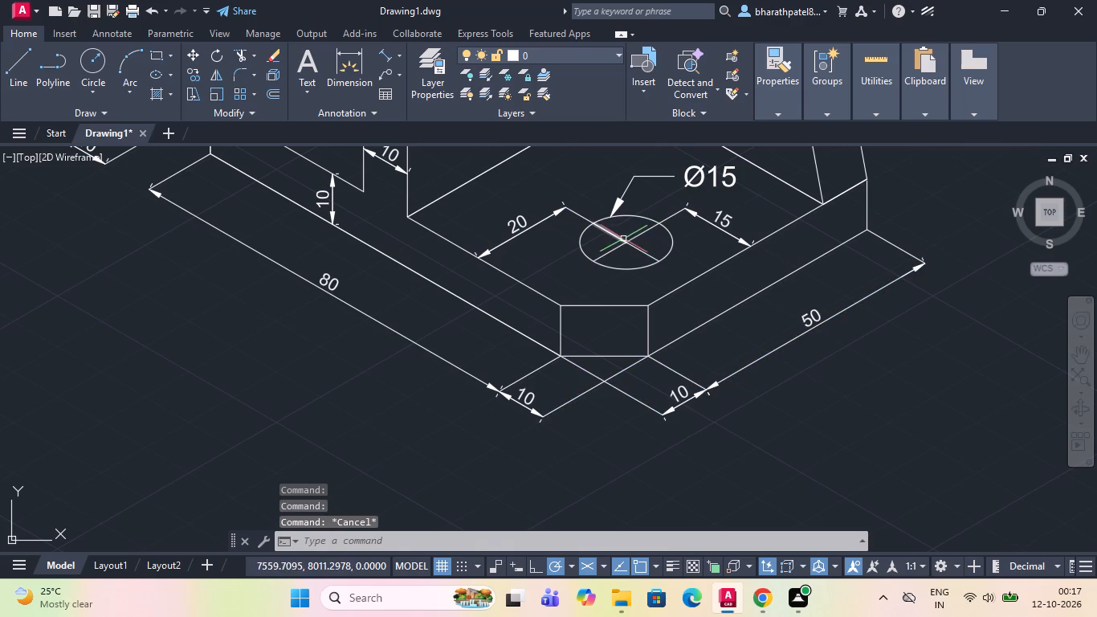
Apply linetype ACAD_ISO02W100 to both holes' centre lines, the base extension lines, the top 60 dimension, and the top 30 and 10 dimensions' extension lines.
{"action": "left_click", "coordinate": [622, 239]}
{"action": "left_click", "coordinate": [634, 235]}
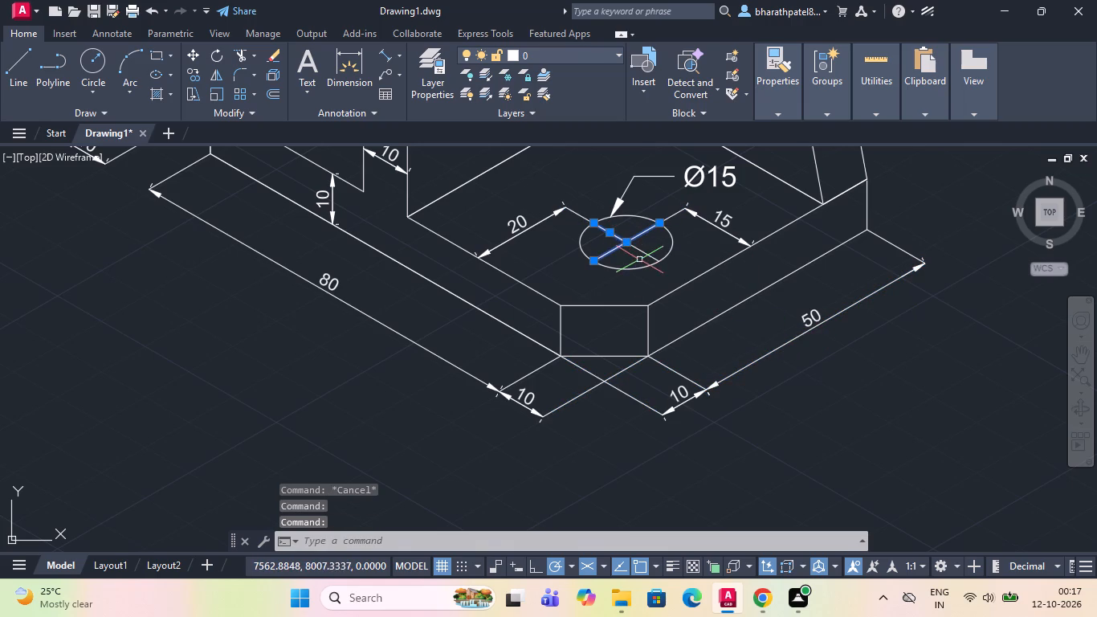
{"action": "left_click", "coordinate": [645, 255]}
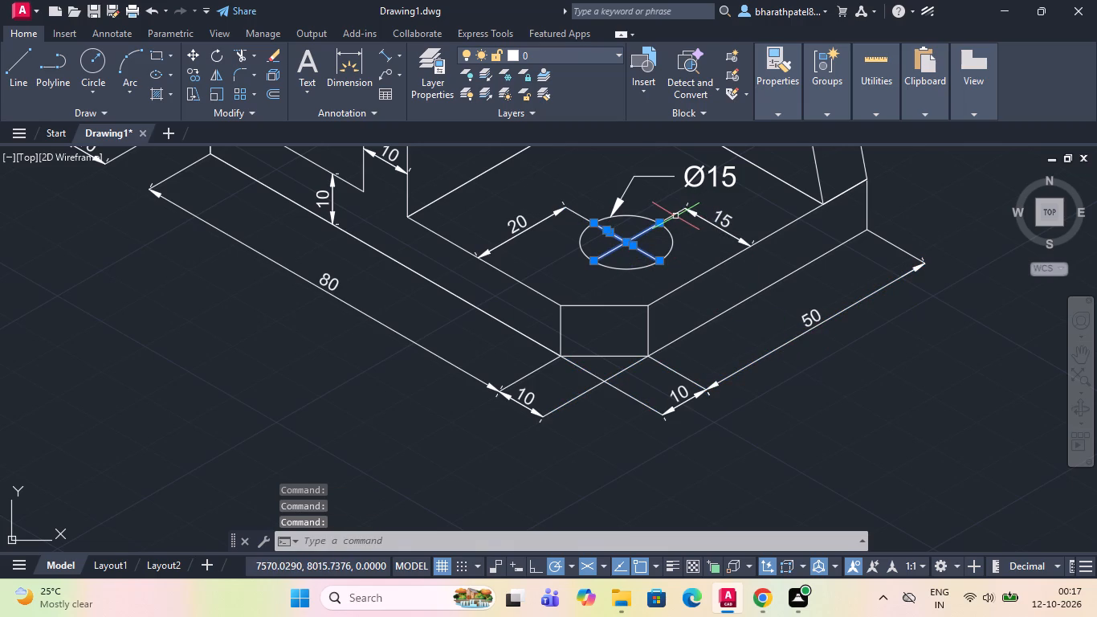
{"action": "left_click", "coordinate": [675, 215]}
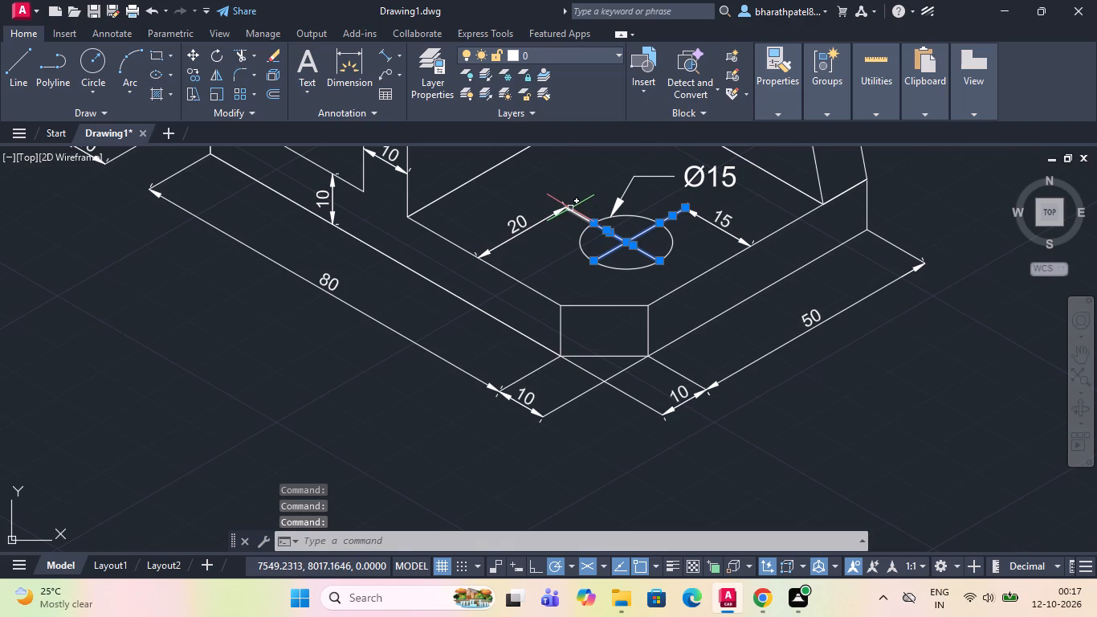
{"action": "left_click", "coordinate": [572, 210]}
{"action": "left_click", "coordinate": [536, 373]}
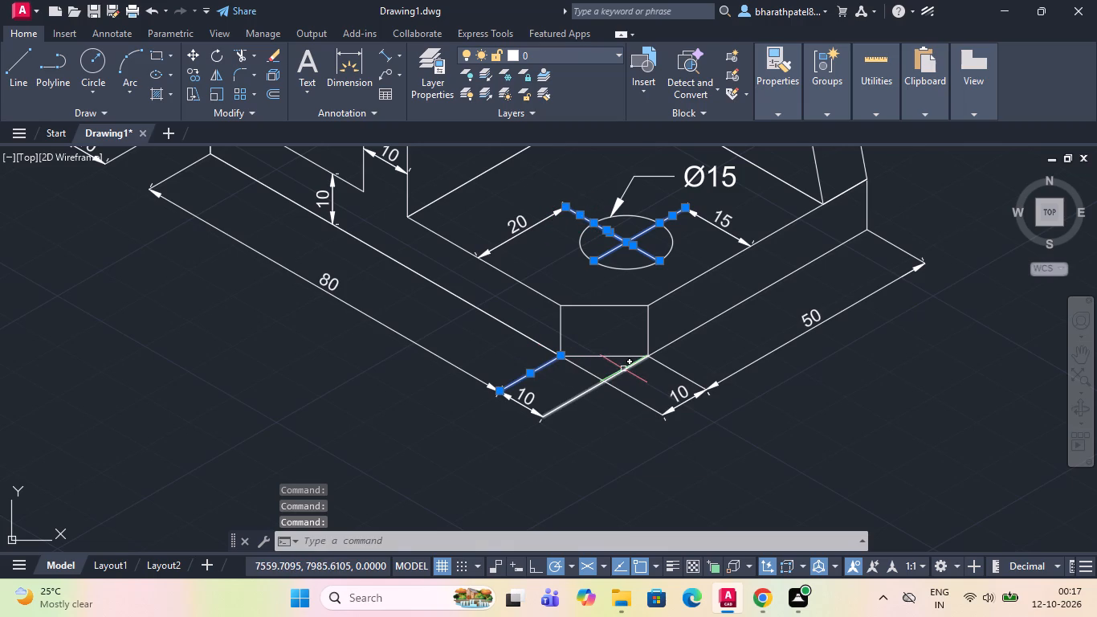
{"action": "left_click", "coordinate": [623, 368]}
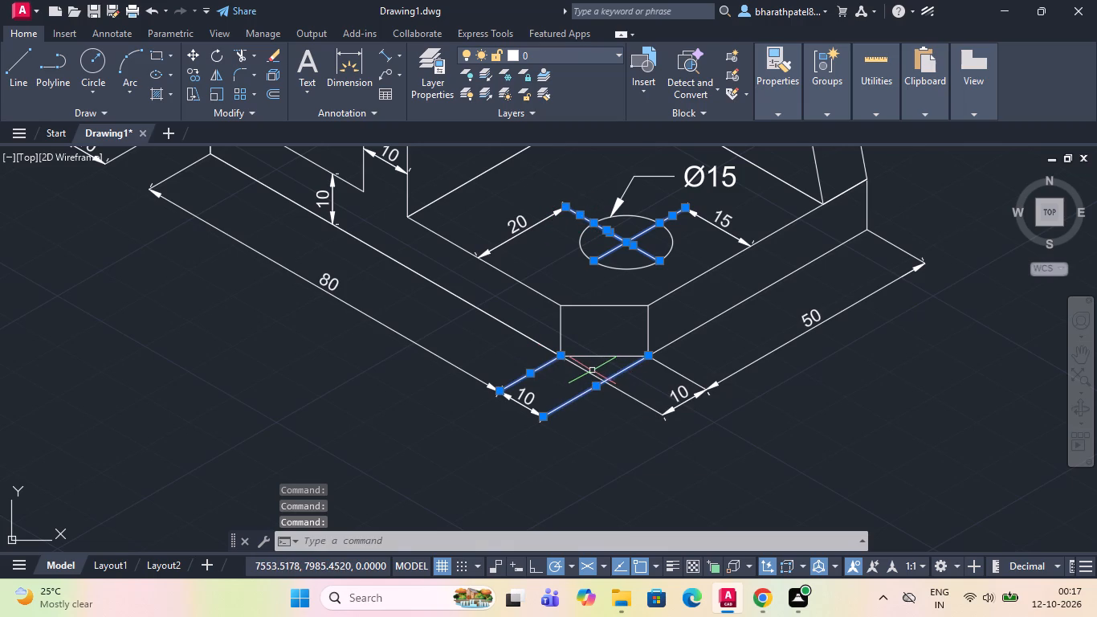
{"action": "left_click", "coordinate": [591, 372]}
{"action": "left_click", "coordinate": [663, 364]}
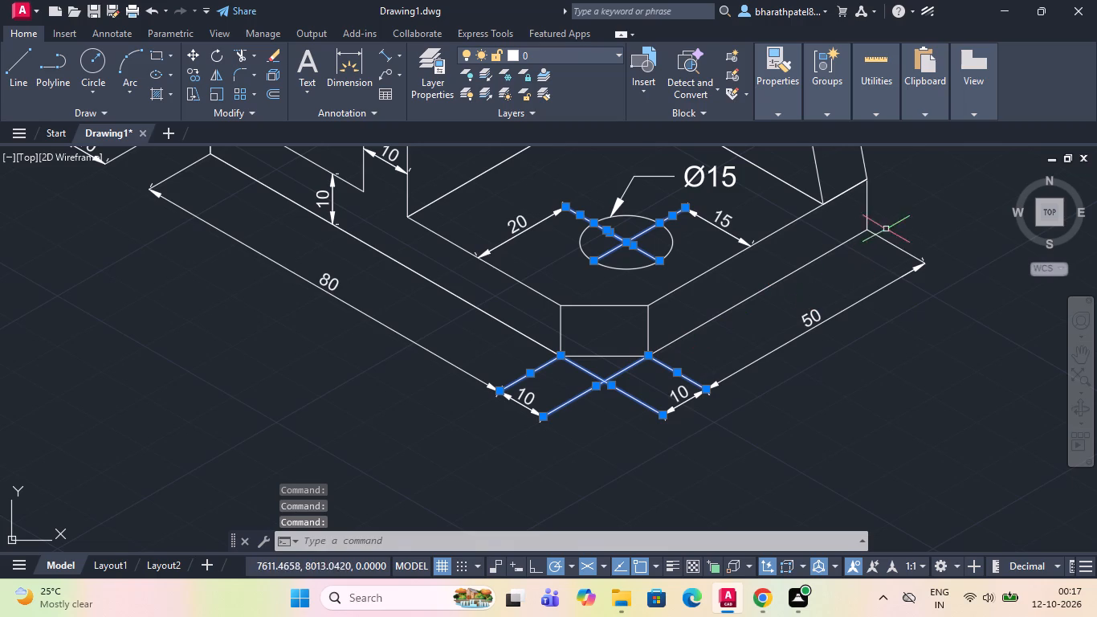
{"action": "left_click", "coordinate": [885, 242]}
{"action": "scroll", "coordinate": [885, 242], "scroll_direction": "down", "scroll_amount": 2}
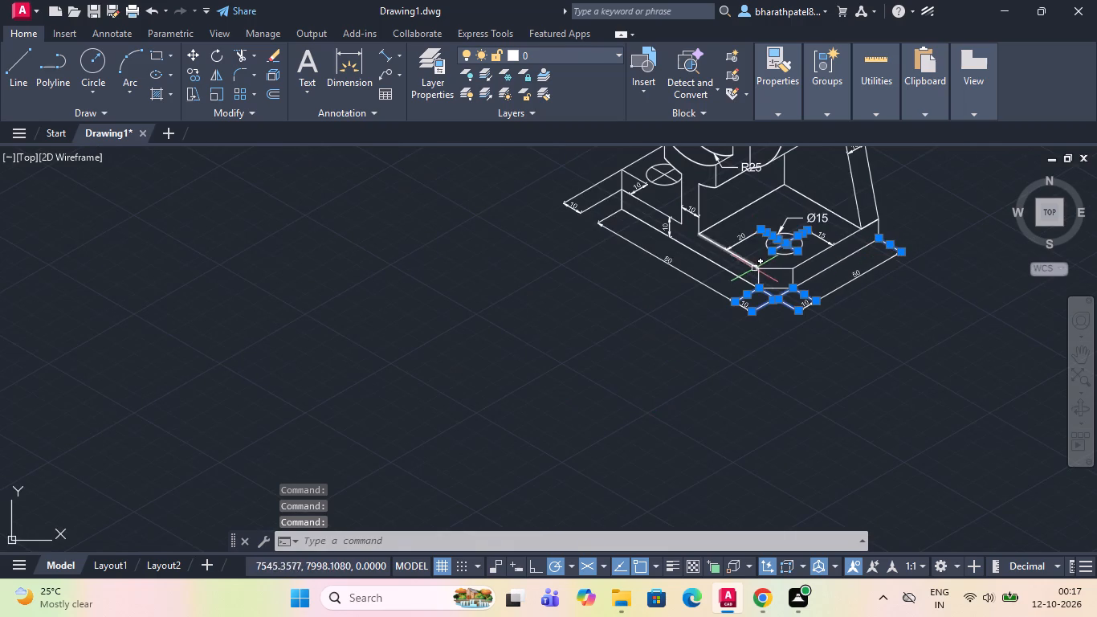
{"action": "scroll", "coordinate": [740, 273], "scroll_direction": "up", "scroll_amount": 3}
{"action": "scroll", "coordinate": [740, 274], "scroll_direction": "down", "scroll_amount": 2}
{"action": "scroll", "coordinate": [489, 238], "scroll_direction": "down", "scroll_amount": 1}
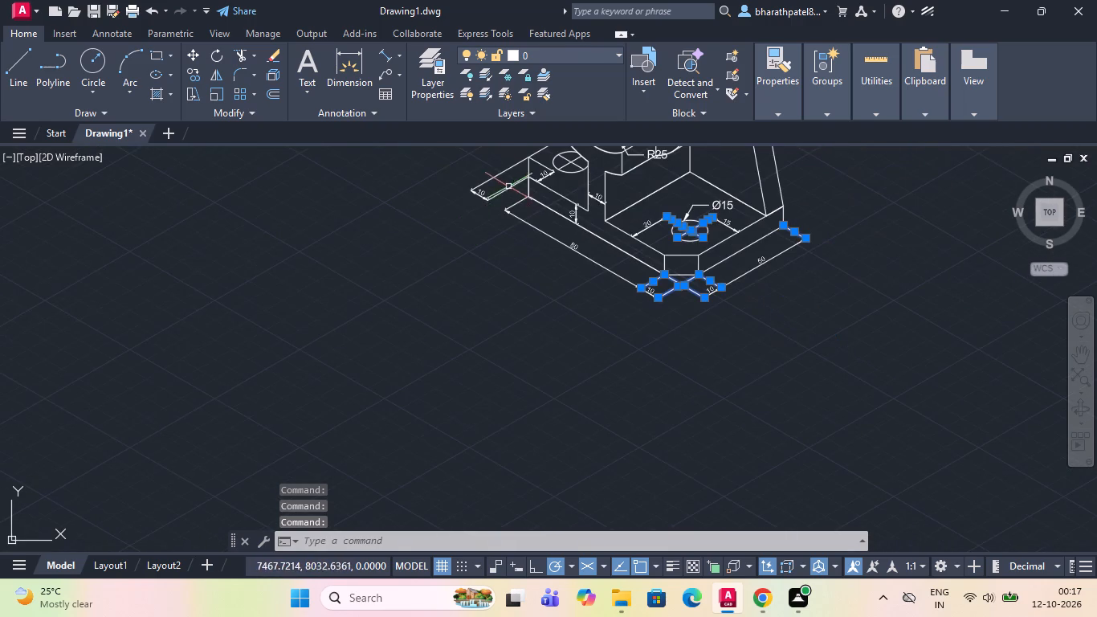
{"action": "scroll", "coordinate": [508, 185], "scroll_direction": "up", "scroll_amount": 3}
{"action": "left_click", "coordinate": [534, 259]}
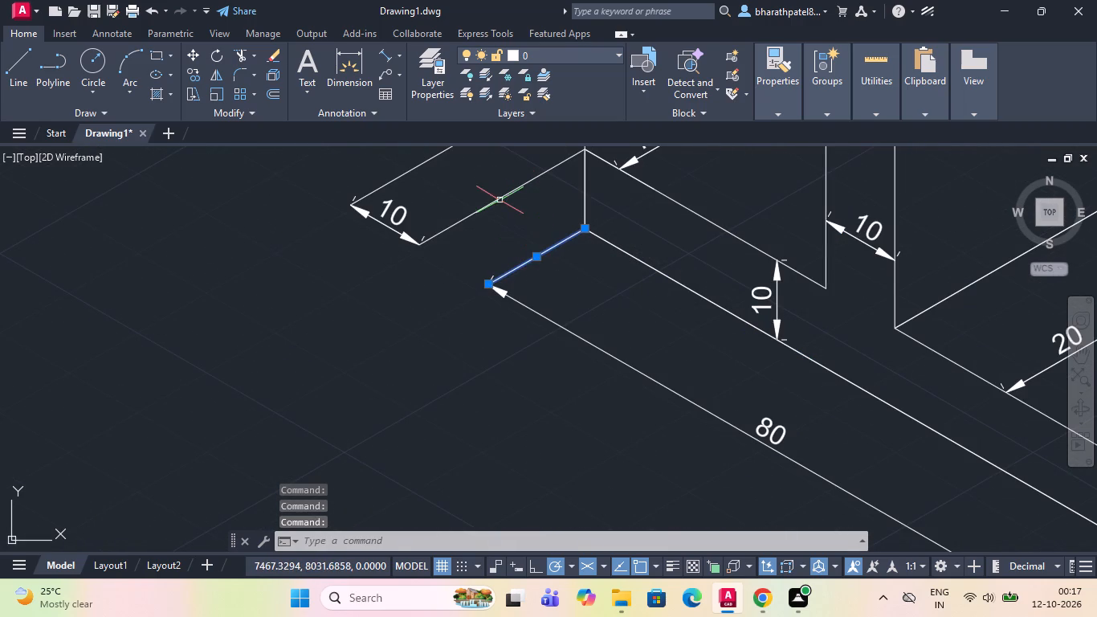
{"action": "left_click", "coordinate": [500, 200]}
{"action": "scroll", "coordinate": [500, 200], "scroll_direction": "down", "scroll_amount": 4}
{"action": "scroll", "coordinate": [489, 198], "scroll_direction": "up", "scroll_amount": 3}
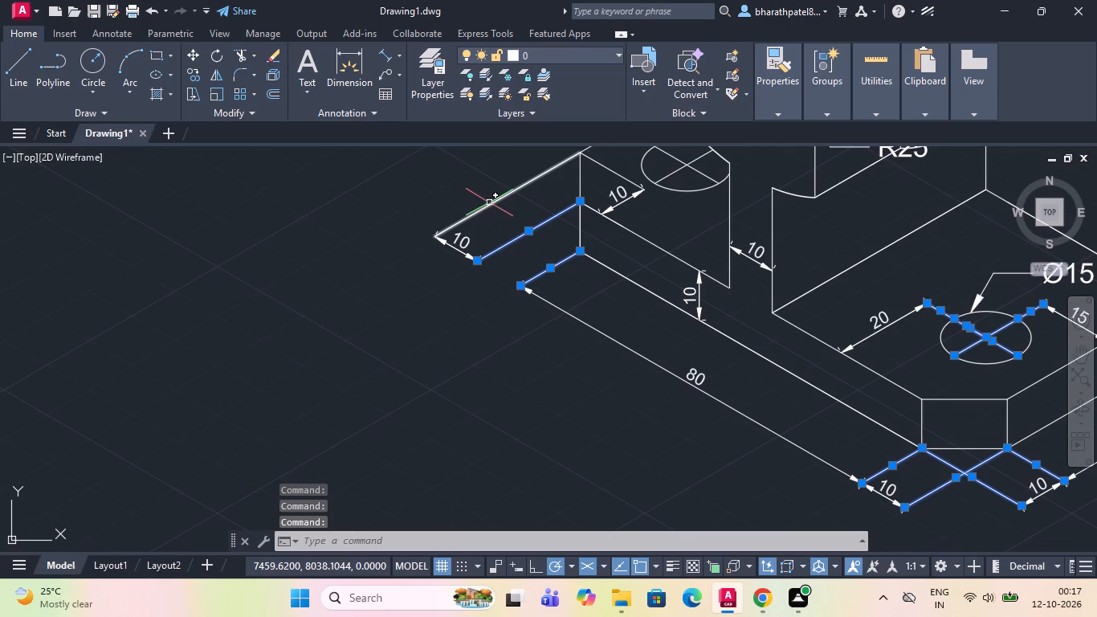
{"action": "left_click", "coordinate": [489, 202]}
{"action": "scroll", "coordinate": [489, 203], "scroll_direction": "down", "scroll_amount": 3}
{"action": "scroll", "coordinate": [547, 194], "scroll_direction": "up", "scroll_amount": 4}
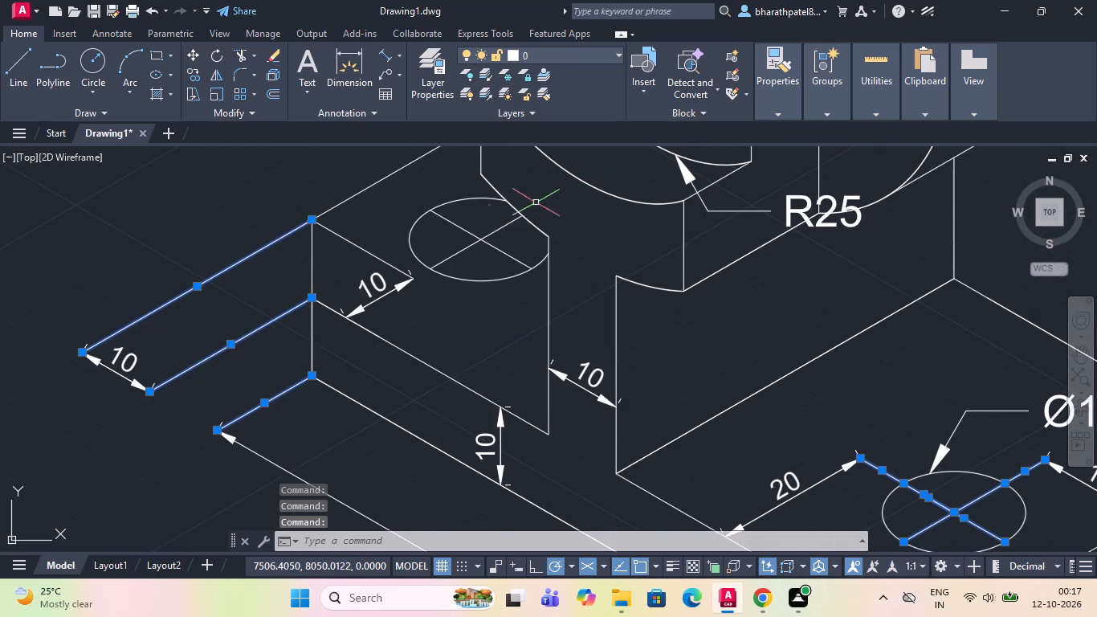
{"action": "left_click", "coordinate": [374, 254]}
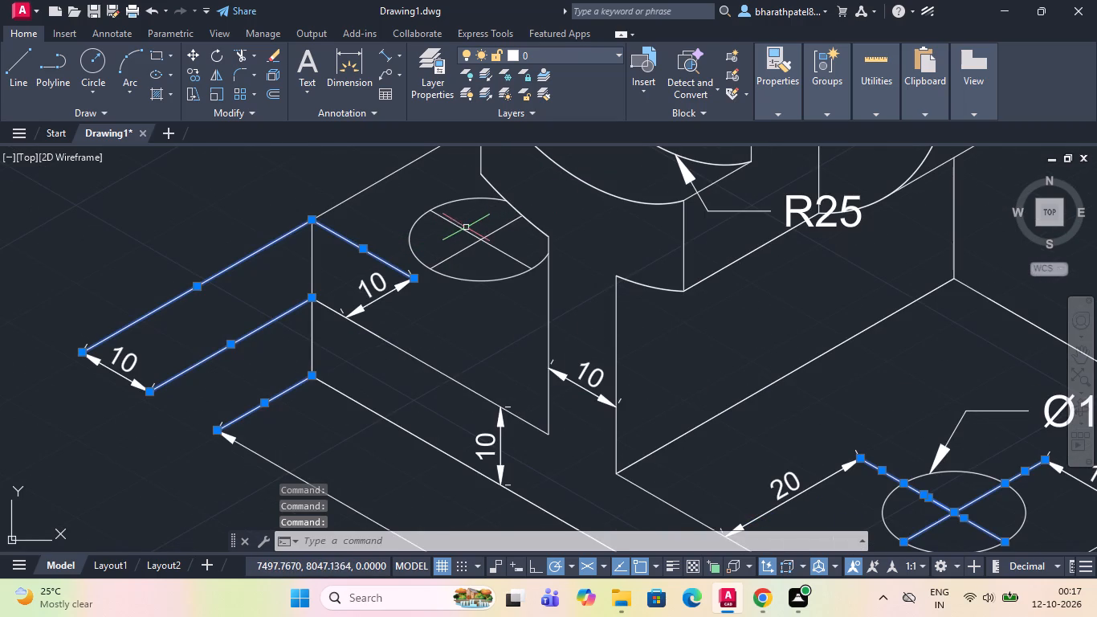
{"action": "left_click", "coordinate": [465, 229]}
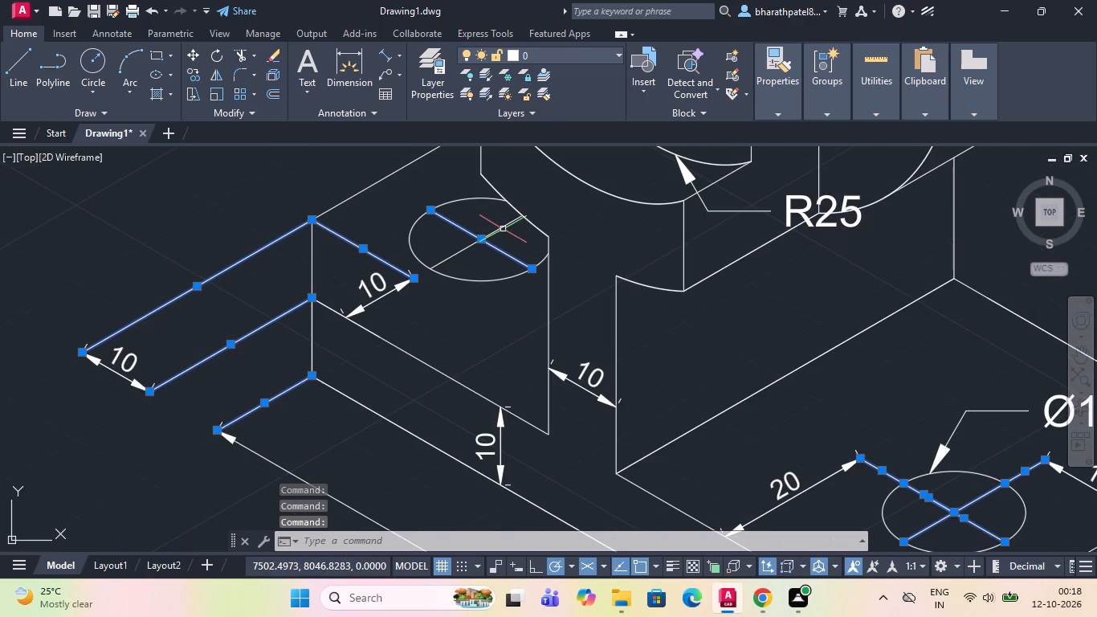
{"action": "left_click", "coordinate": [503, 228]}
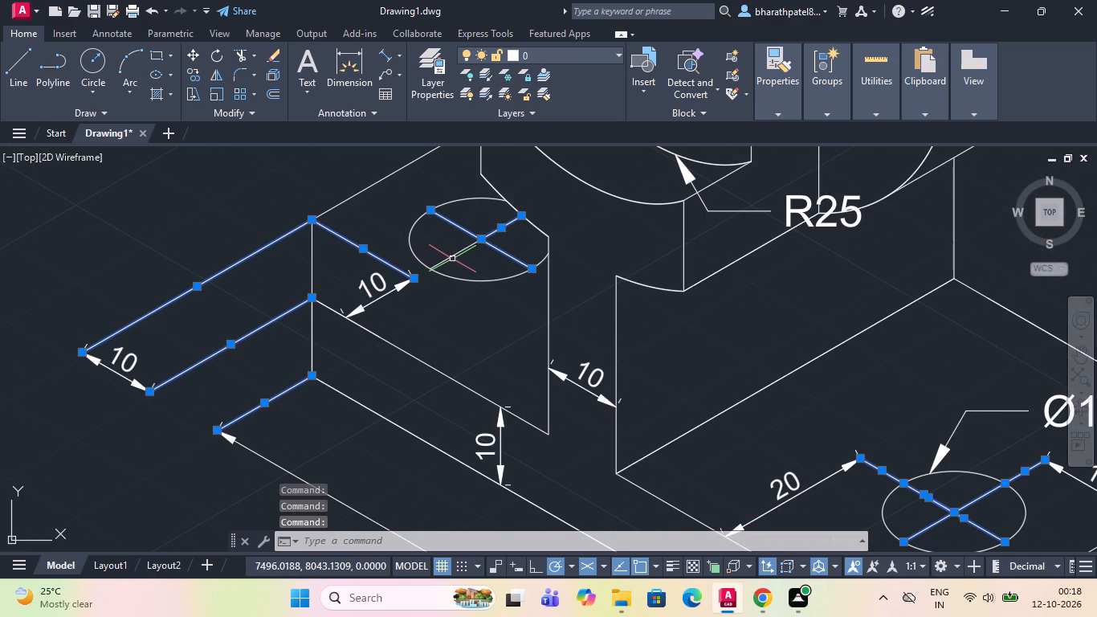
{"action": "left_click", "coordinate": [451, 258]}
{"action": "scroll", "coordinate": [451, 257], "scroll_direction": "down", "scroll_amount": 4}
{"action": "scroll", "coordinate": [484, 331], "scroll_direction": "down", "scroll_amount": 1}
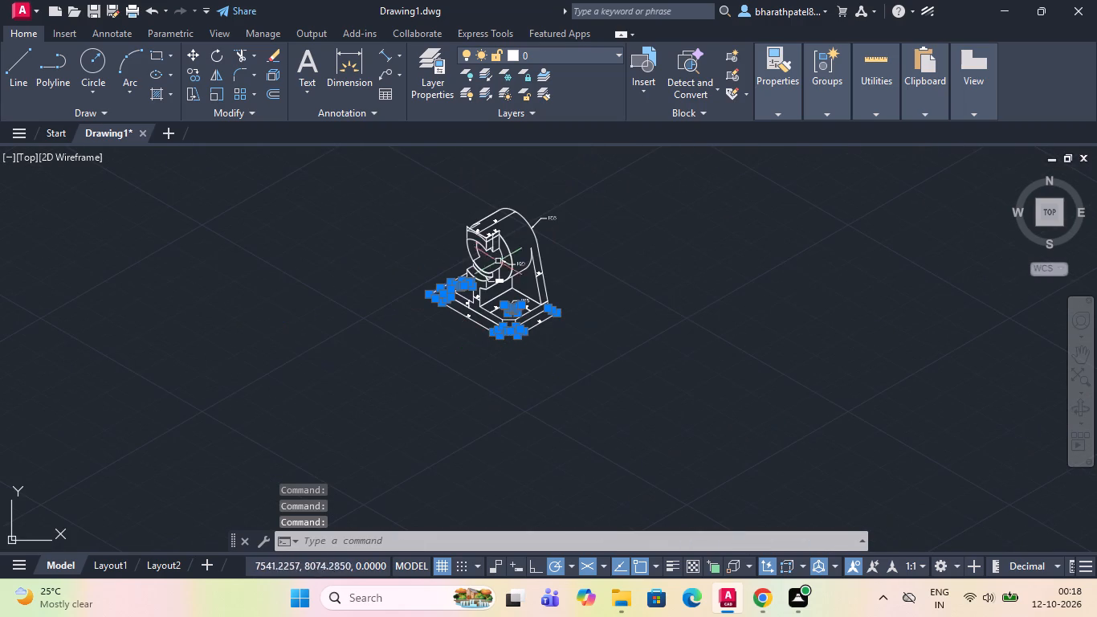
{"action": "scroll", "coordinate": [494, 221], "scroll_direction": "up", "scroll_amount": 3}
{"action": "left_click", "coordinate": [494, 226]}
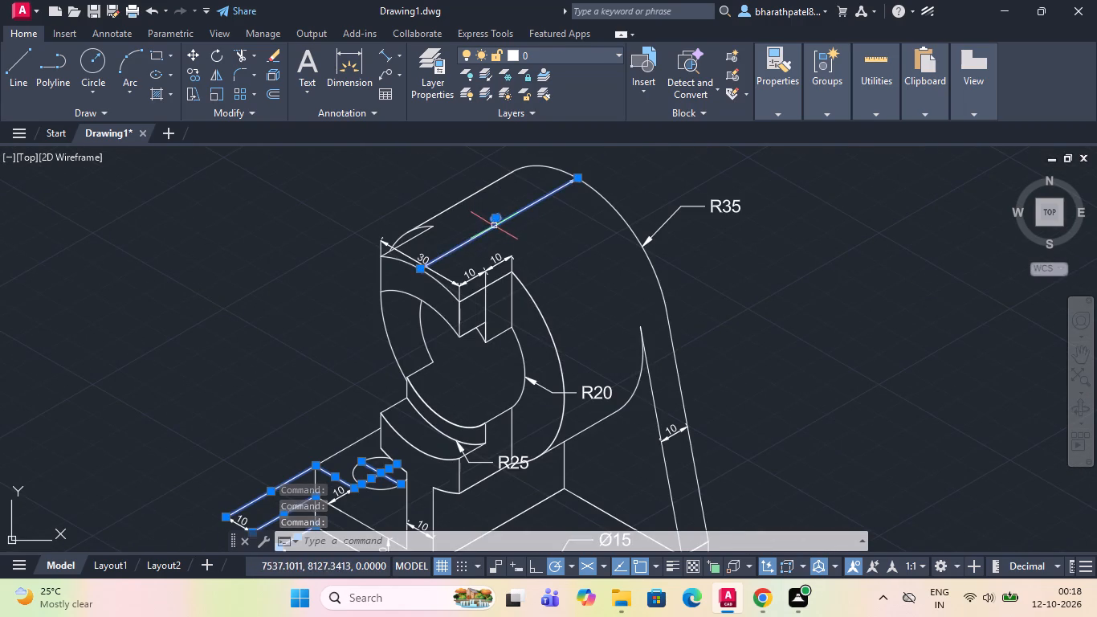
{"action": "scroll", "coordinate": [450, 271], "scroll_direction": "up", "scroll_amount": 3}
{"action": "scroll", "coordinate": [449, 270], "scroll_direction": "down", "scroll_amount": 2}
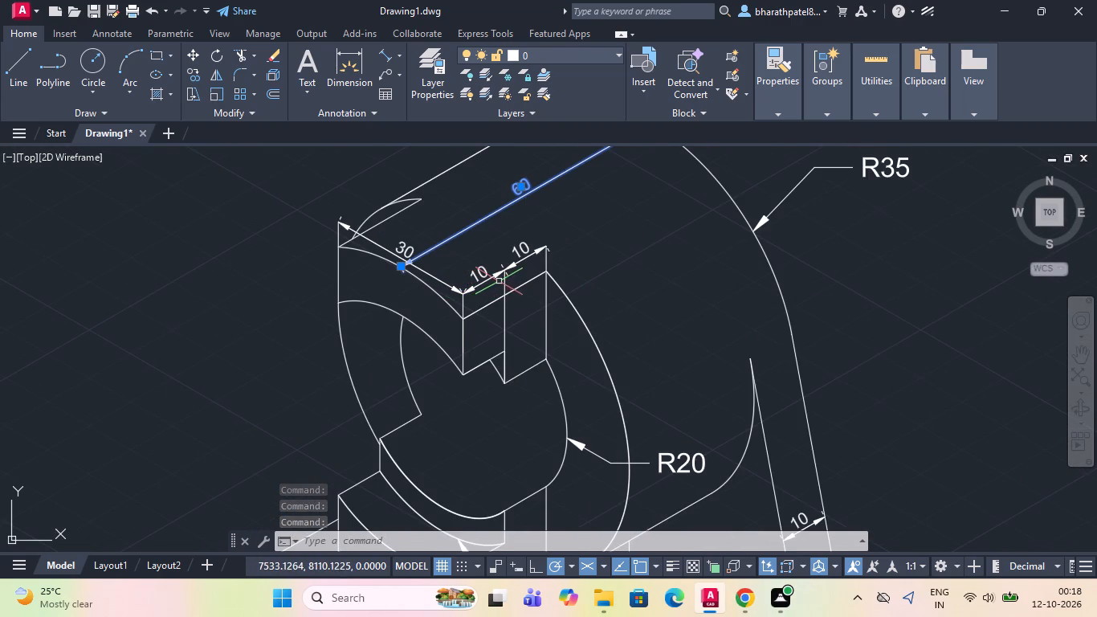
{"action": "left_click", "coordinate": [505, 318]}
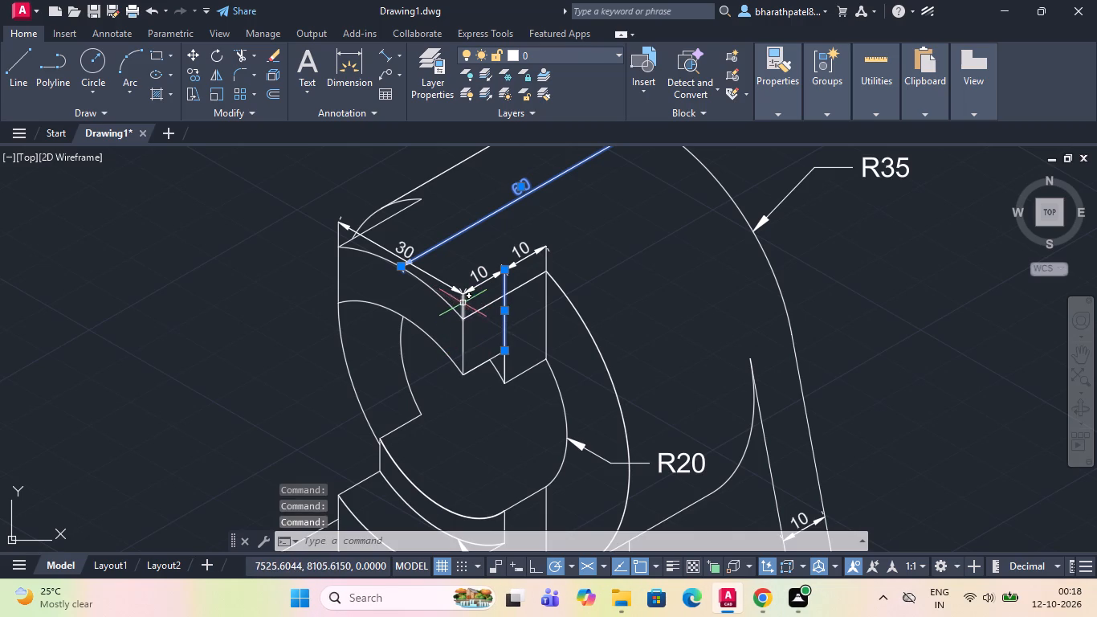
{"action": "left_click", "coordinate": [463, 302]}
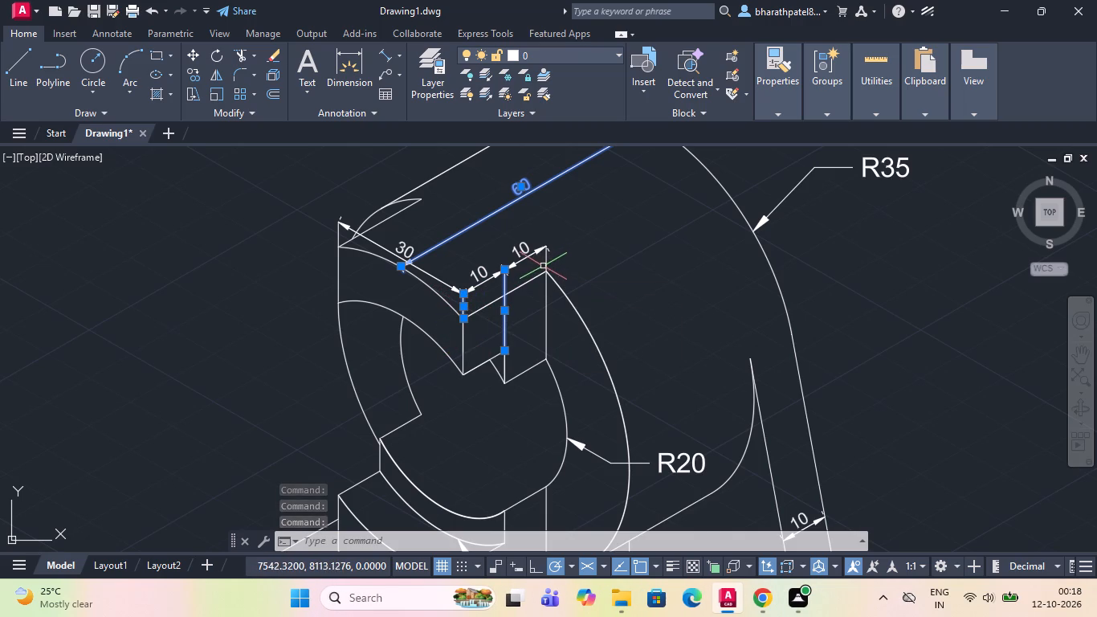
{"action": "left_click", "coordinate": [546, 263]}
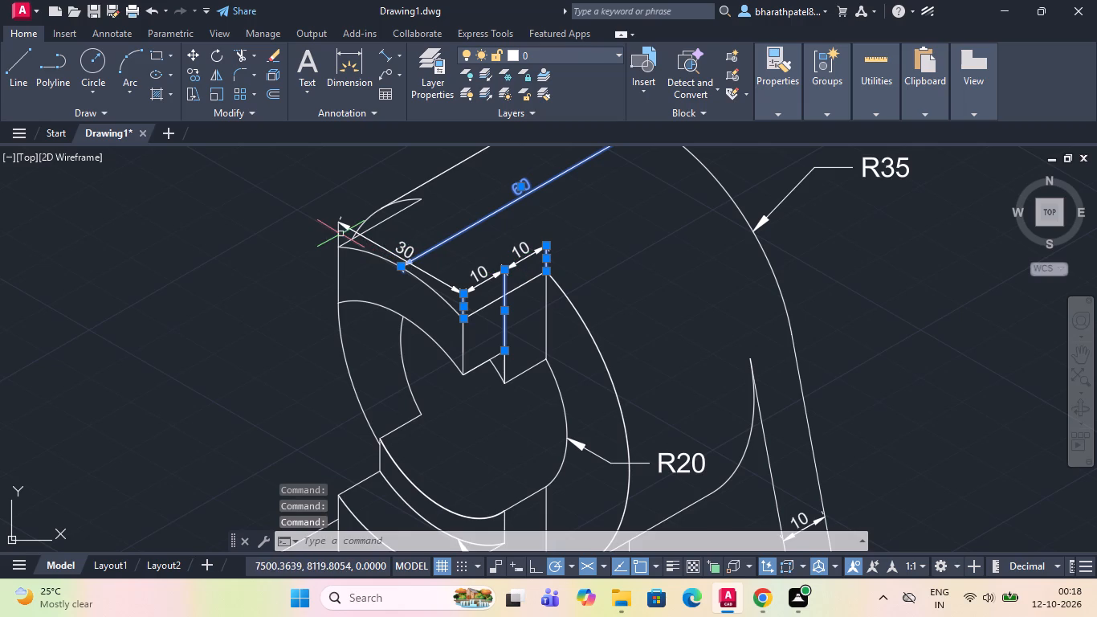
{"action": "scroll", "coordinate": [341, 233], "scroll_direction": "up", "scroll_amount": 3}
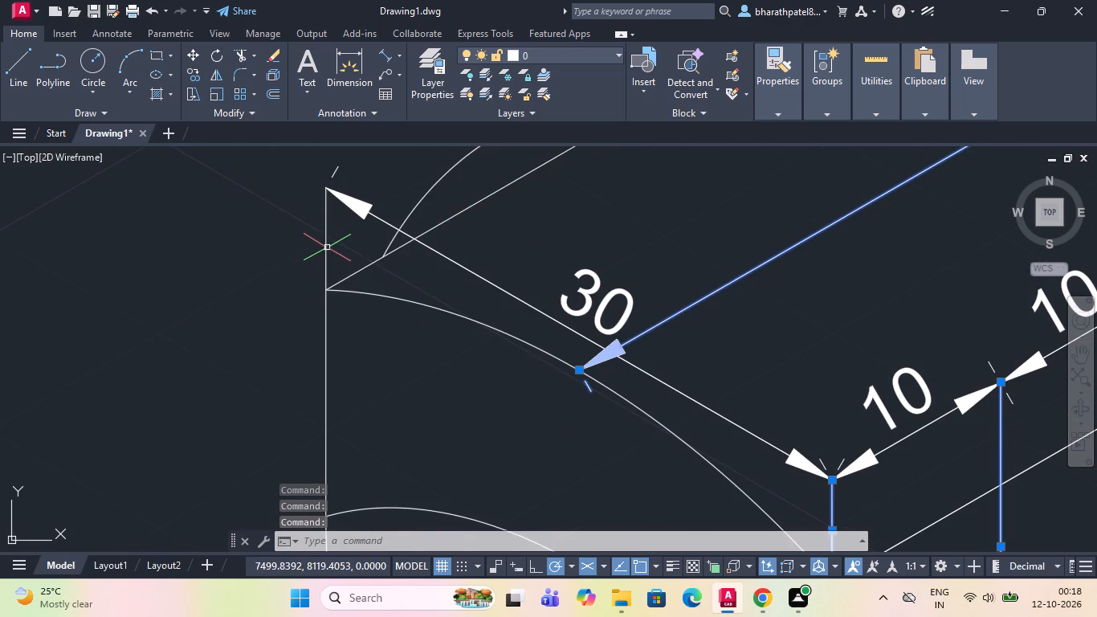
{"action": "left_click", "coordinate": [326, 248]}
{"action": "scroll", "coordinate": [326, 248], "scroll_direction": "down", "scroll_amount": 4}
{"action": "scroll", "coordinate": [427, 215], "scroll_direction": "down", "scroll_amount": 2}
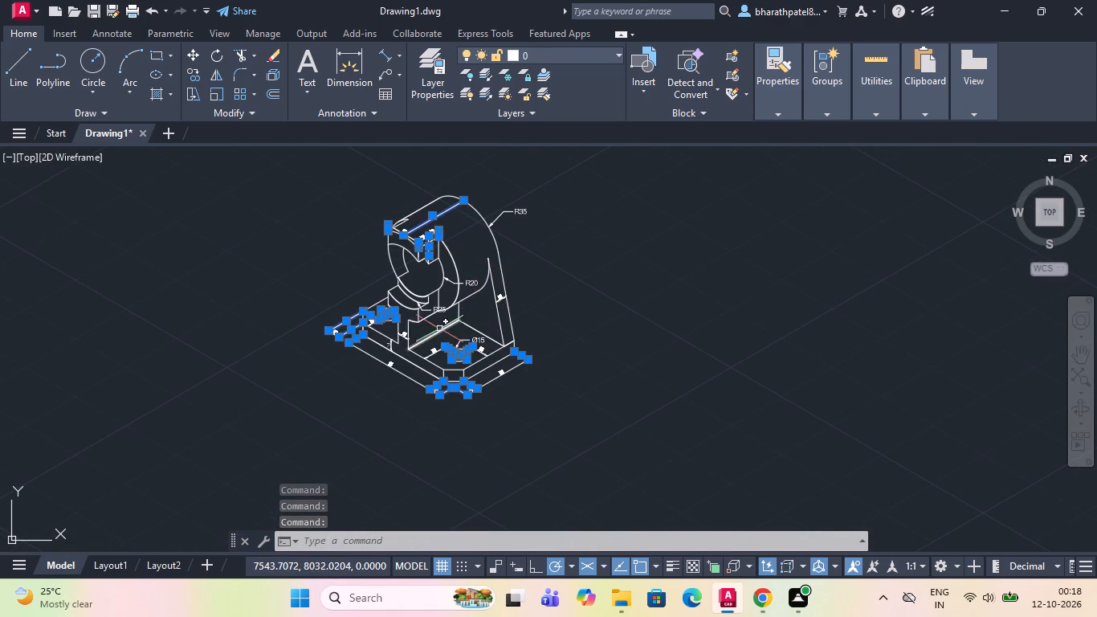
{"action": "scroll", "coordinate": [439, 321], "scroll_direction": "up", "scroll_amount": 3}
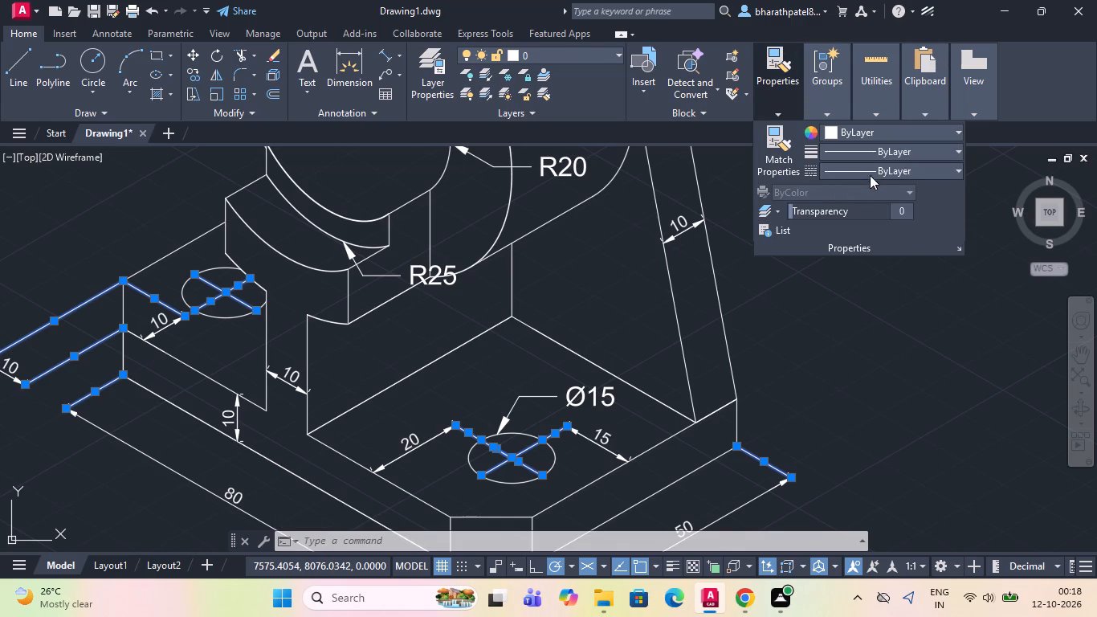
{"action": "left_click", "coordinate": [875, 173]}
{"action": "left_click", "coordinate": [903, 228]}
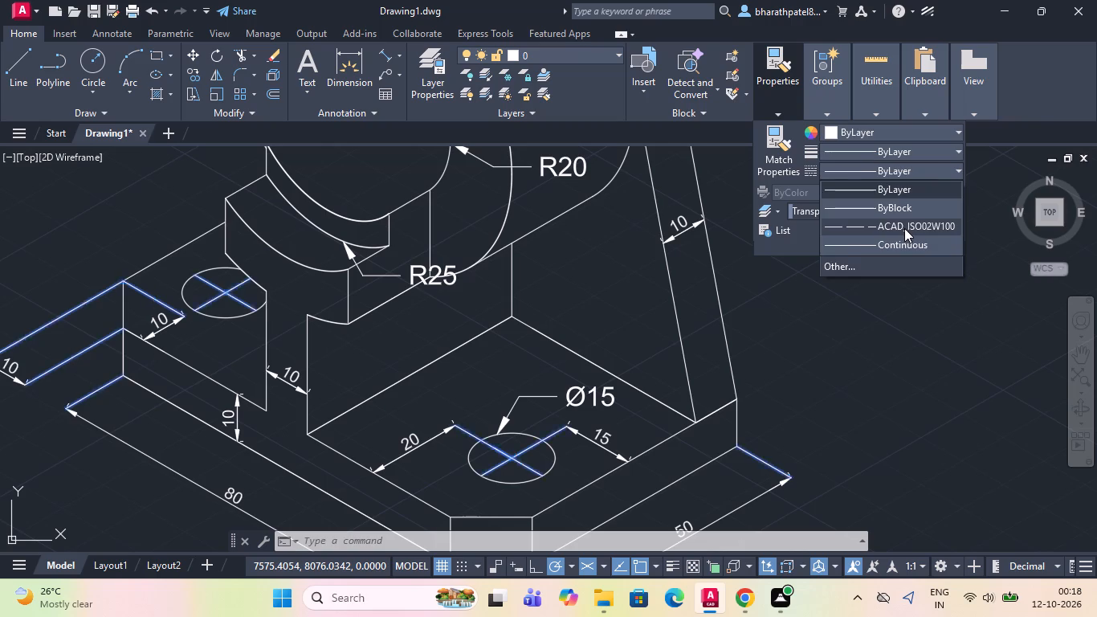
{"action": "left_click", "coordinate": [761, 337]}
{"action": "left_click", "coordinate": [761, 337]}
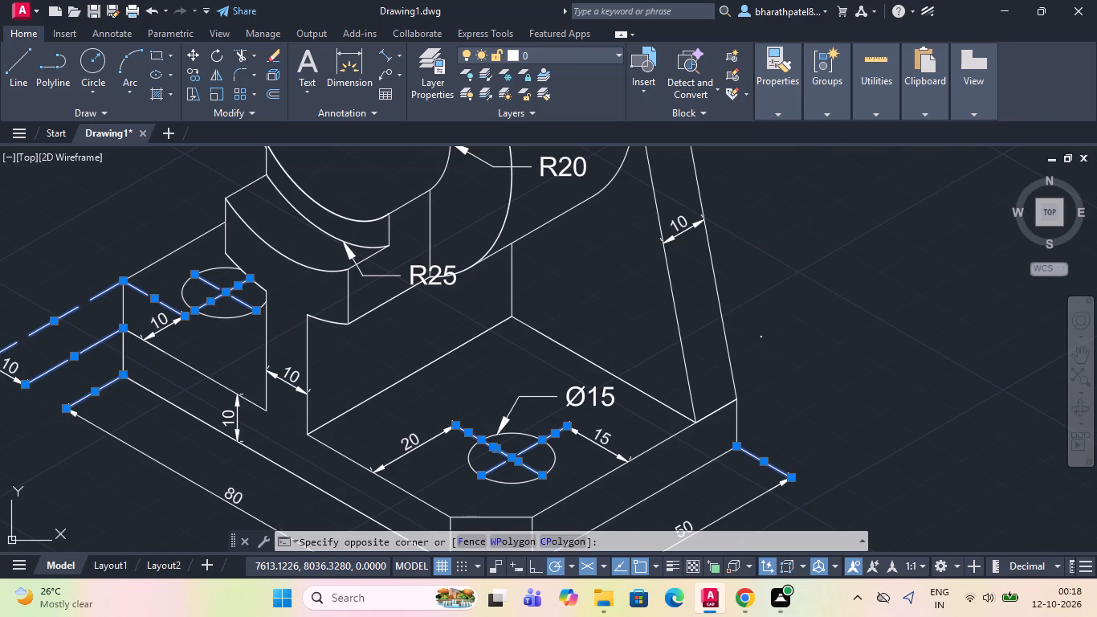
{"action": "key", "text": "Escape"}
Examine the linetype of the extension lines and dimensions around the bracket's top notch and over the whole drawing.
{"action": "scroll", "coordinate": [761, 335], "scroll_direction": "down", "scroll_amount": 2}
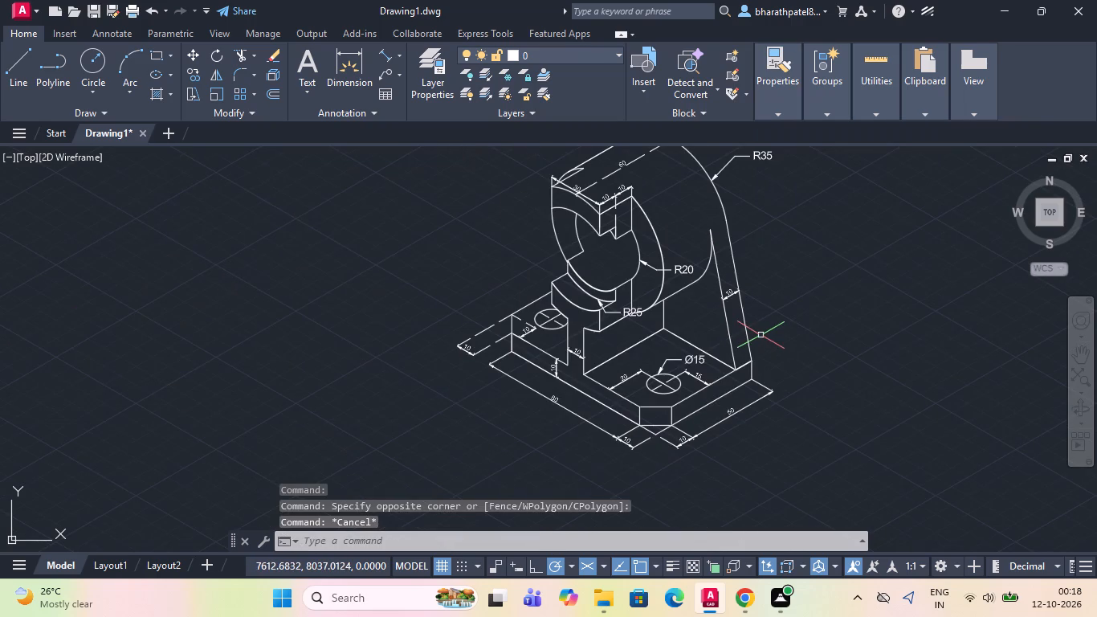
{"action": "scroll", "coordinate": [490, 353], "scroll_direction": "down", "scroll_amount": 2}
{"action": "scroll", "coordinate": [587, 344], "scroll_direction": "up", "scroll_amount": 2}
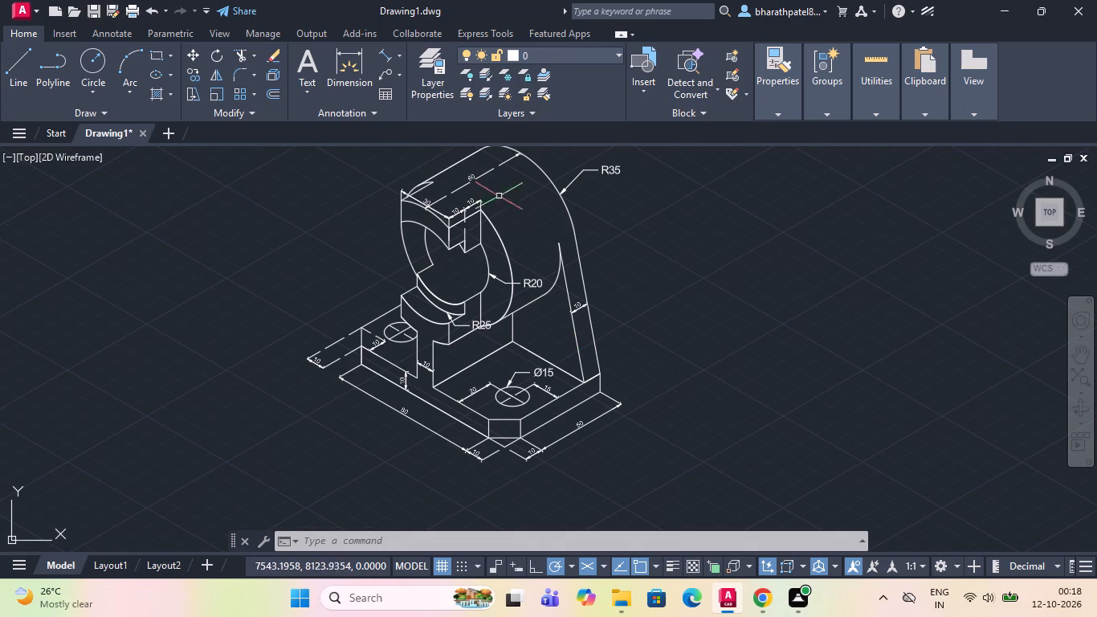
{"action": "scroll", "coordinate": [380, 198], "scroll_direction": "up", "scroll_amount": 5}
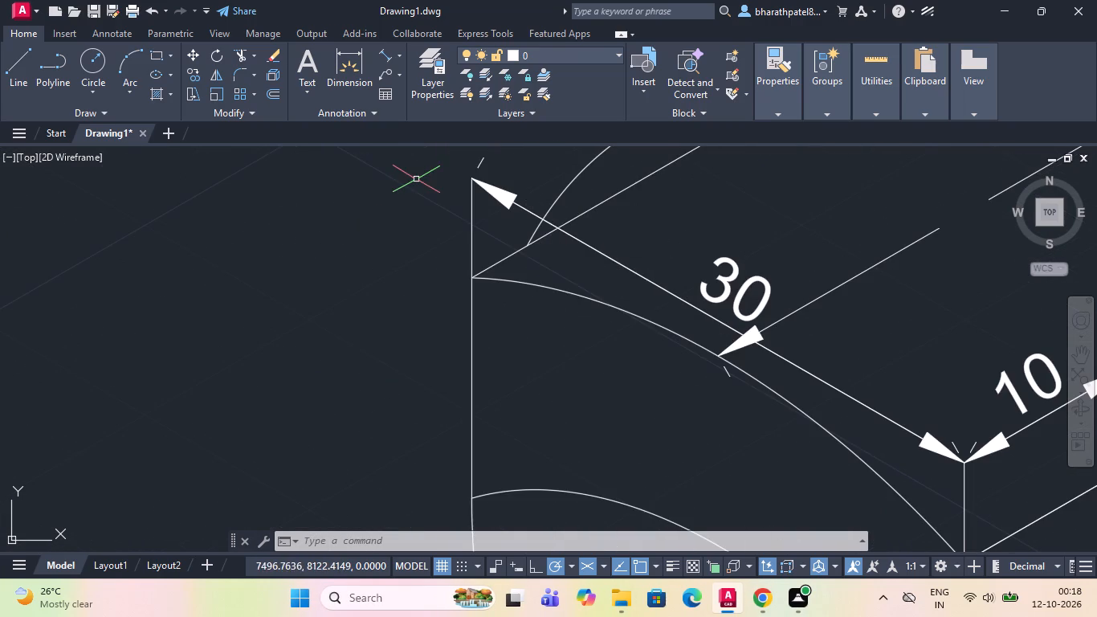
{"action": "scroll", "coordinate": [841, 308], "scroll_direction": "down", "scroll_amount": 2}
{"action": "scroll", "coordinate": [961, 362], "scroll_direction": "up", "scroll_amount": 2}
{"action": "scroll", "coordinate": [961, 362], "scroll_direction": "down", "scroll_amount": 2}
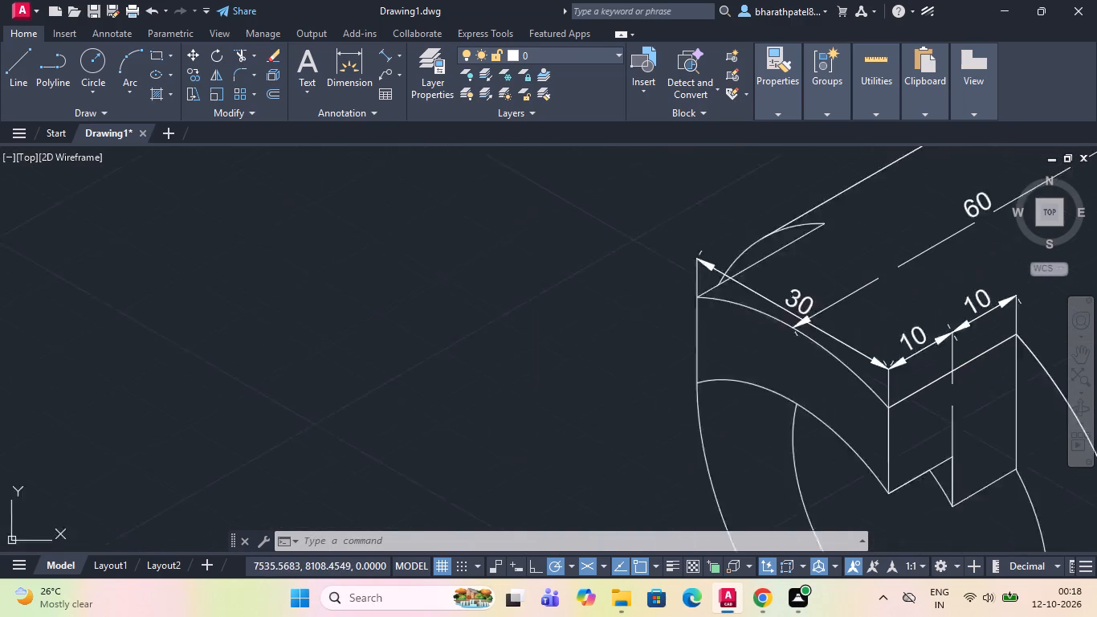
{"action": "scroll", "coordinate": [961, 362], "scroll_direction": "down", "scroll_amount": 1}
{"action": "scroll", "coordinate": [626, 291], "scroll_direction": "down", "scroll_amount": 1}
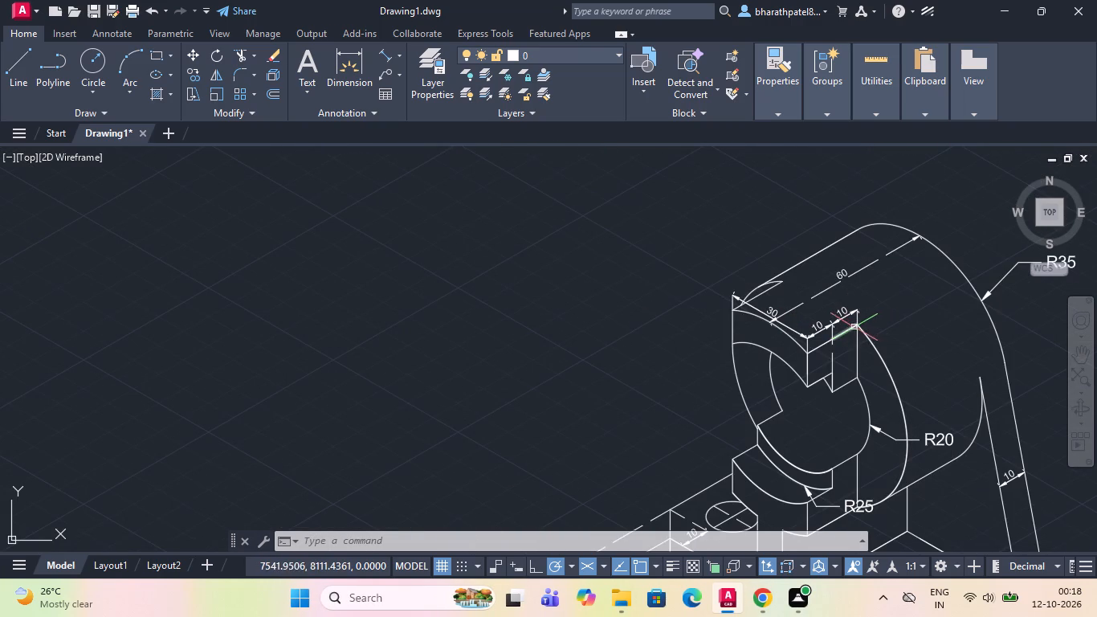
{"action": "scroll", "coordinate": [720, 316], "scroll_direction": "down", "scroll_amount": 2}
{"action": "scroll", "coordinate": [536, 255], "scroll_direction": "down", "scroll_amount": 1}
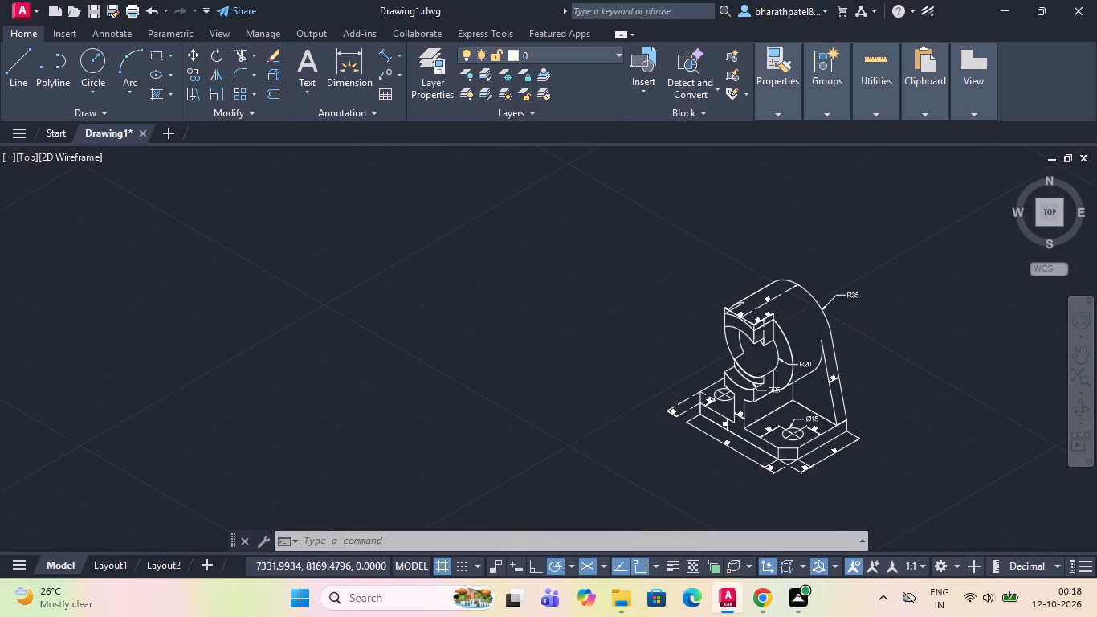
{"action": "scroll", "coordinate": [719, 350], "scroll_direction": "up", "scroll_amount": 2}
{"action": "scroll", "coordinate": [687, 348], "scroll_direction": "down", "scroll_amount": 1}
{"action": "scroll", "coordinate": [822, 321], "scroll_direction": "down", "scroll_amount": 1}
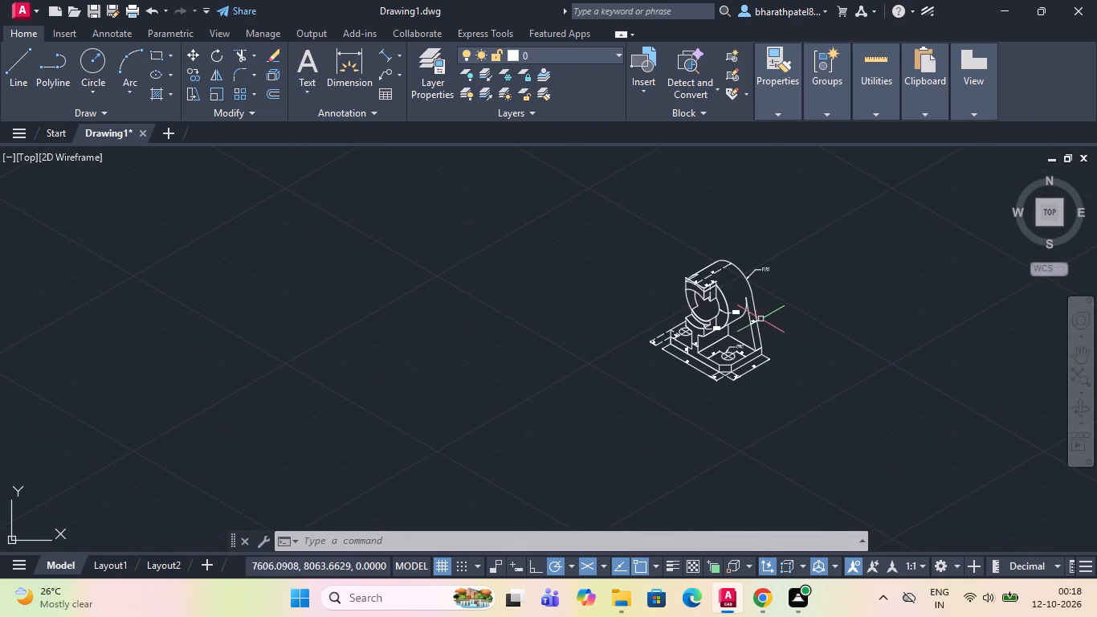
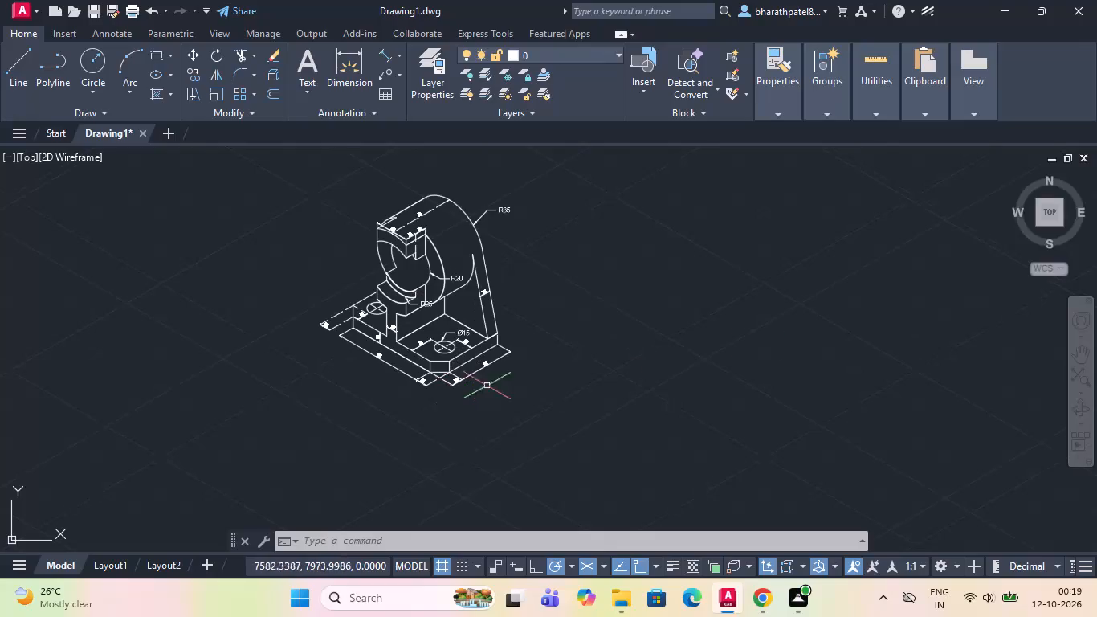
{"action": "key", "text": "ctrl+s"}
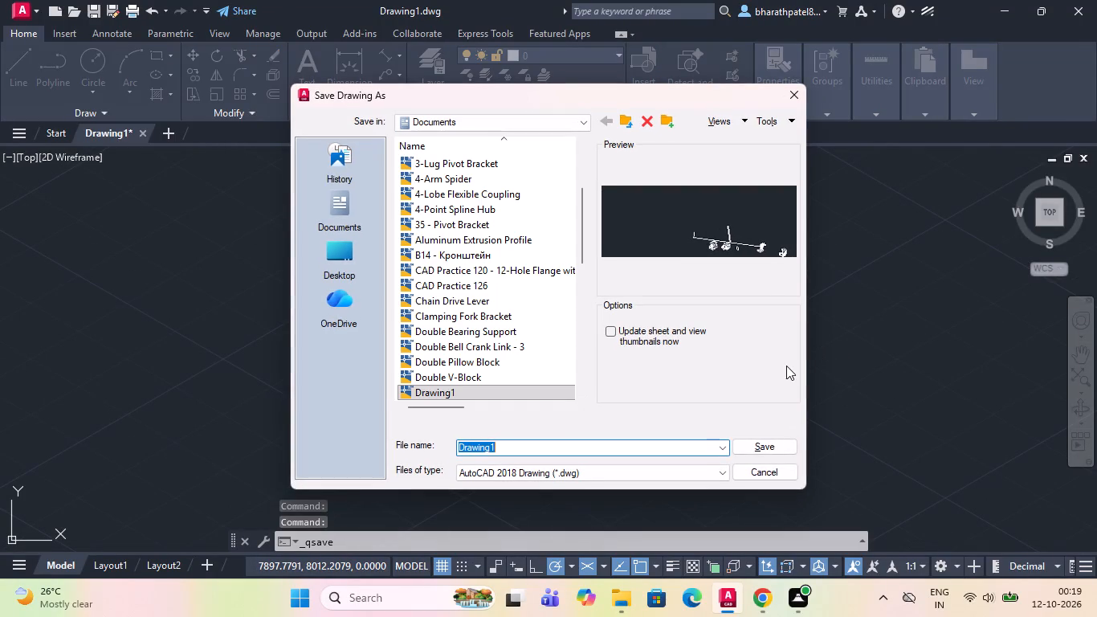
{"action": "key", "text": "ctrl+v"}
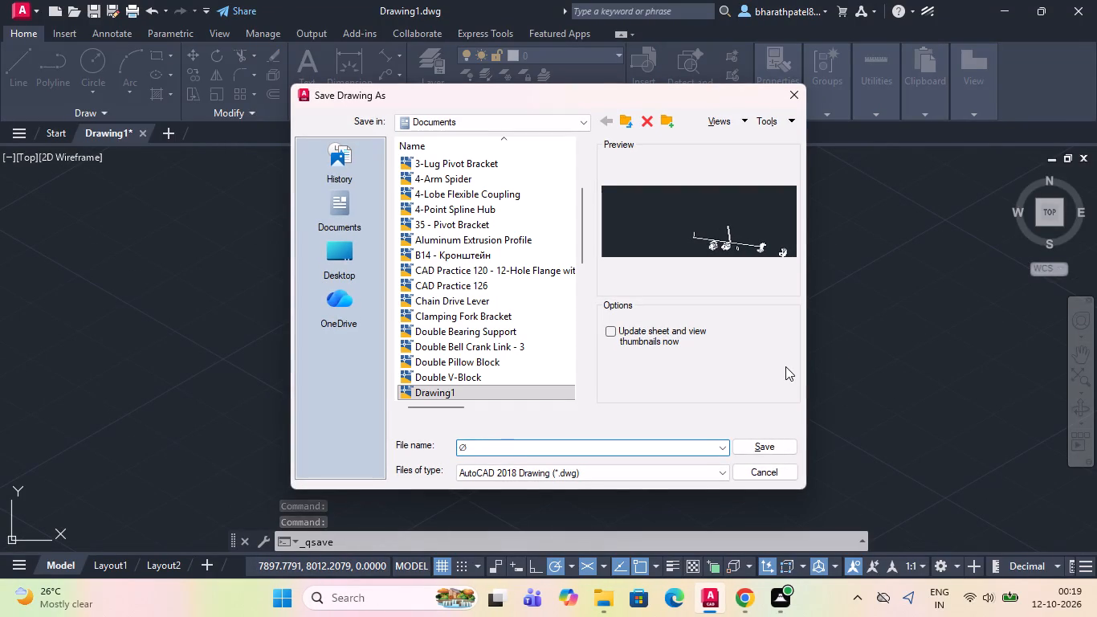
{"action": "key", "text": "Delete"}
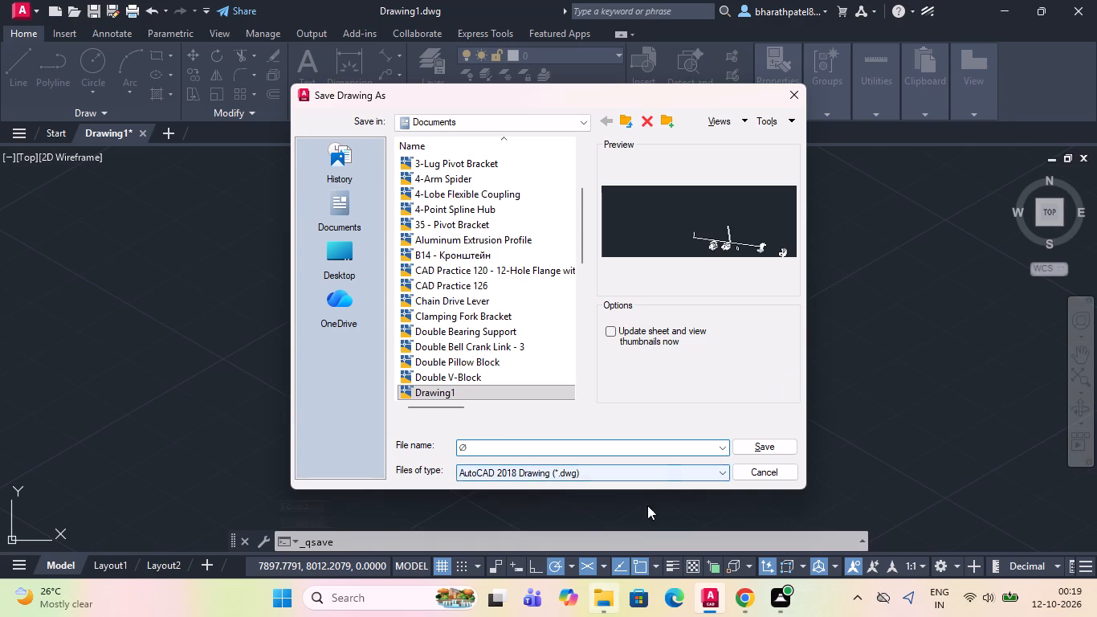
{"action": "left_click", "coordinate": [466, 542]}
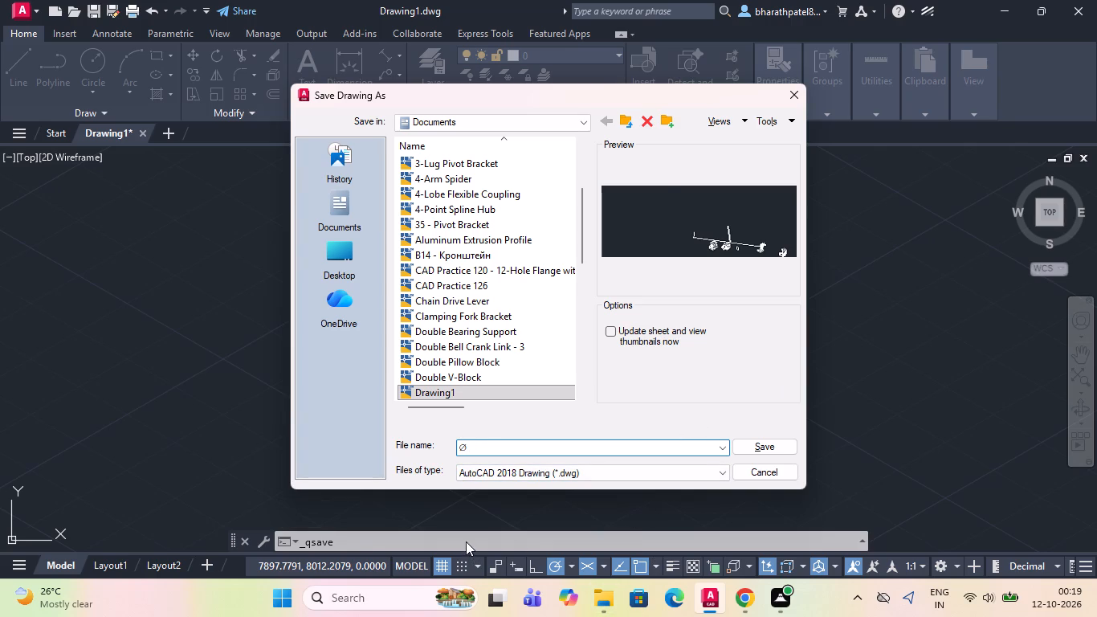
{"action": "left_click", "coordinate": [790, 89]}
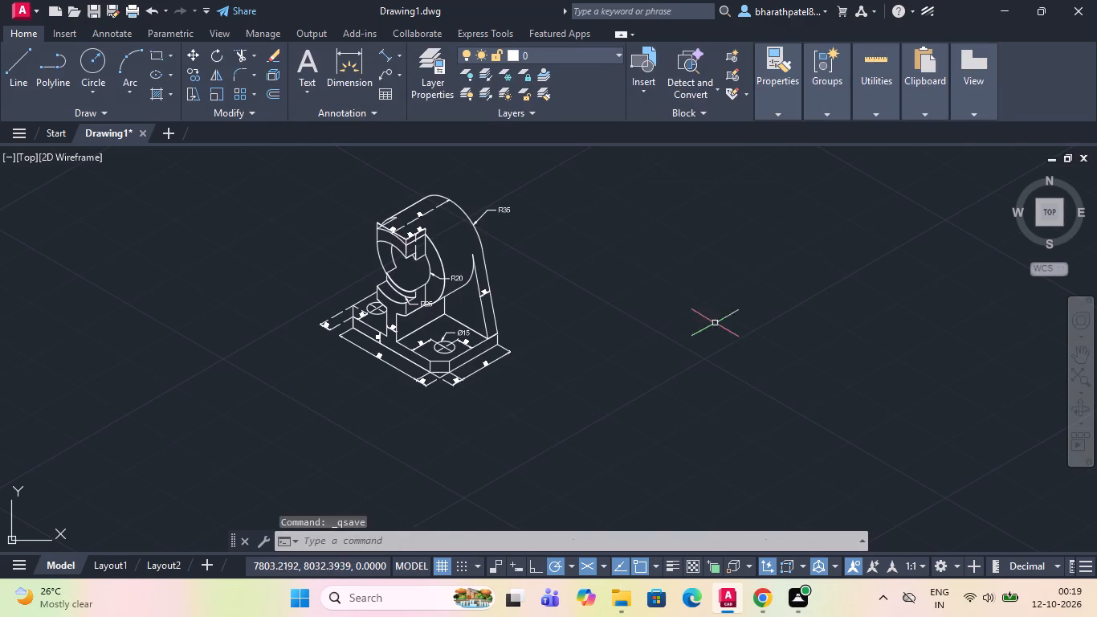
Turn off command log file recording with LOGFILEOFF.
{"action": "left_click", "coordinate": [576, 544]}
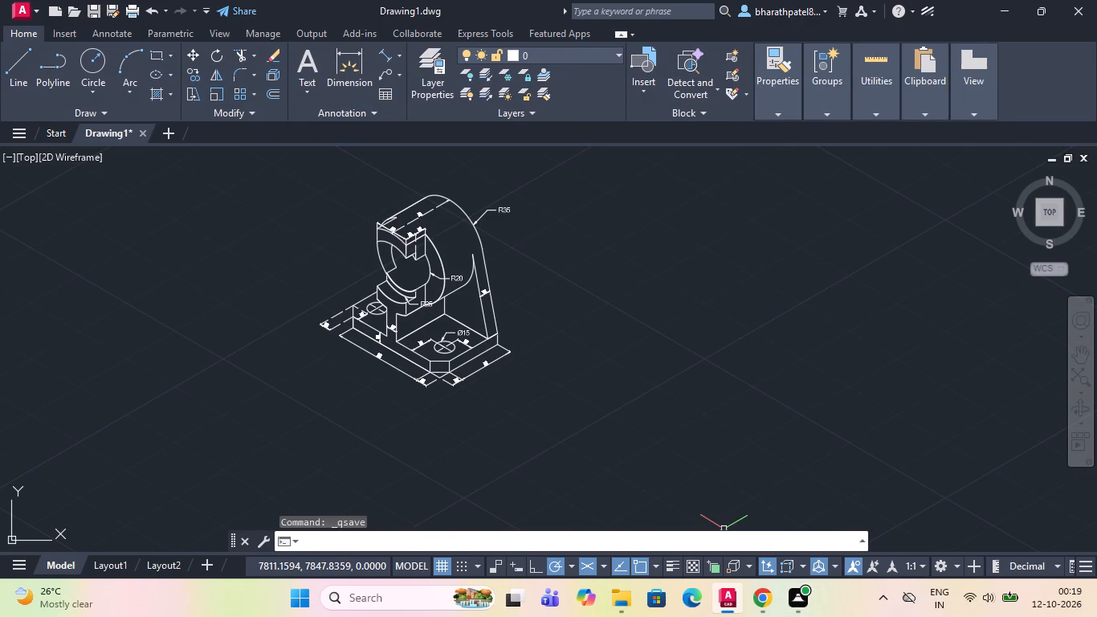
{"action": "type", "text": "log"}
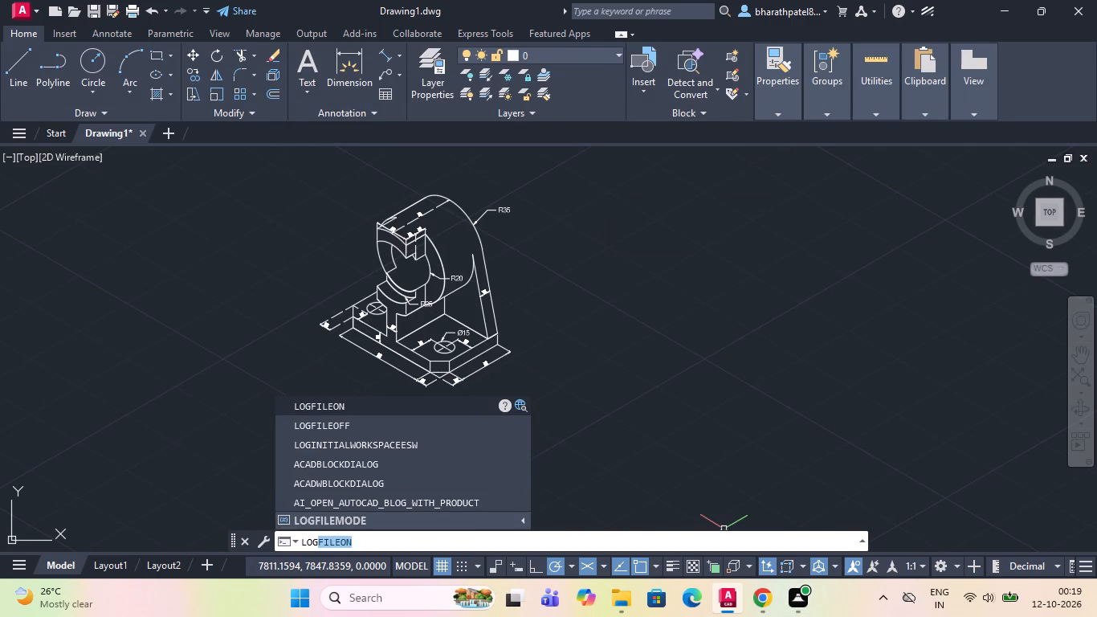
{"action": "key", "text": "Down"}
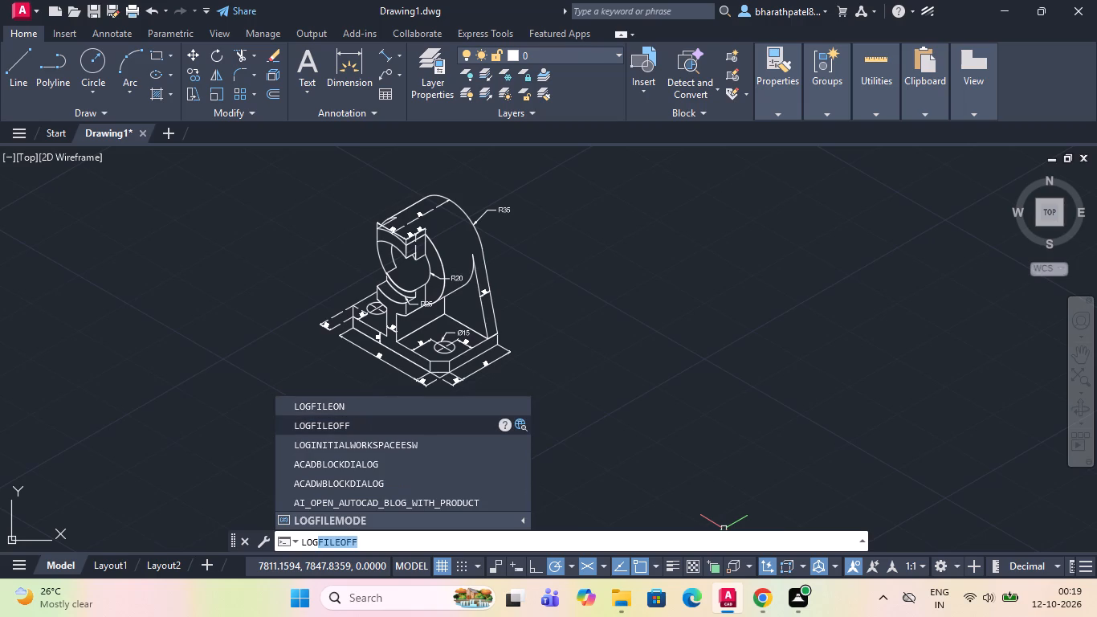
{"action": "key", "text": "Return"}
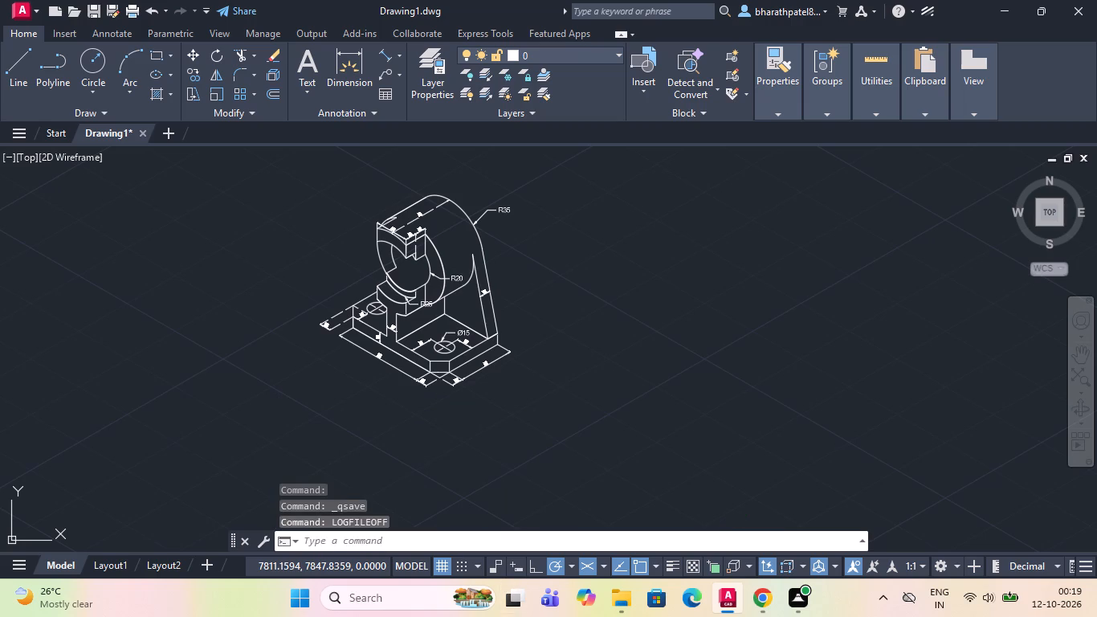
Switch to the Chrome browser window.
{"action": "left_click", "coordinate": [765, 606]}
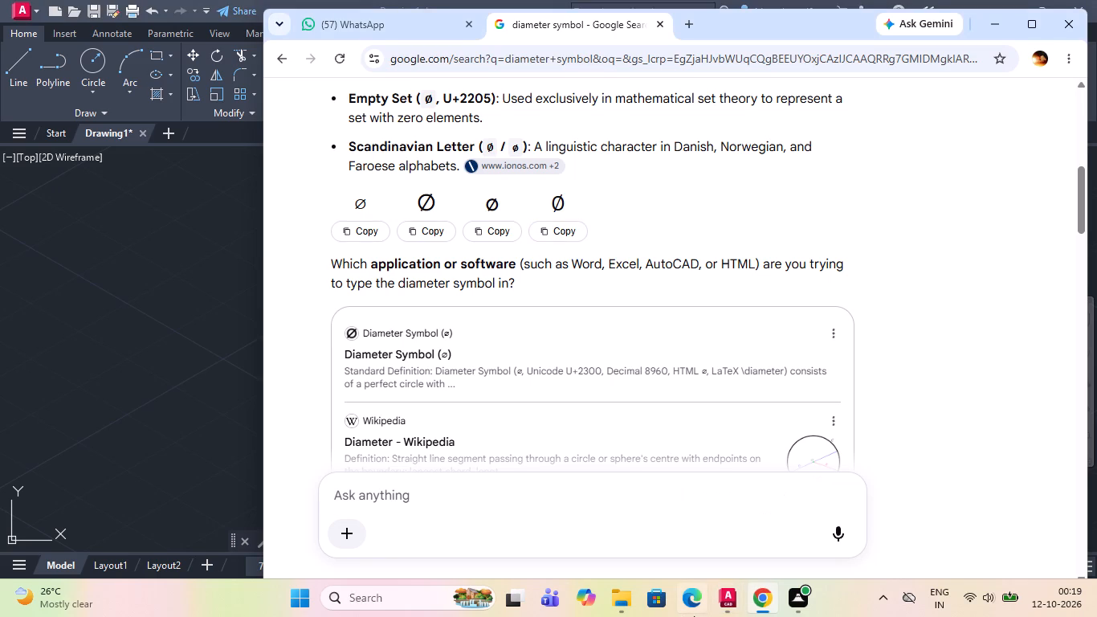
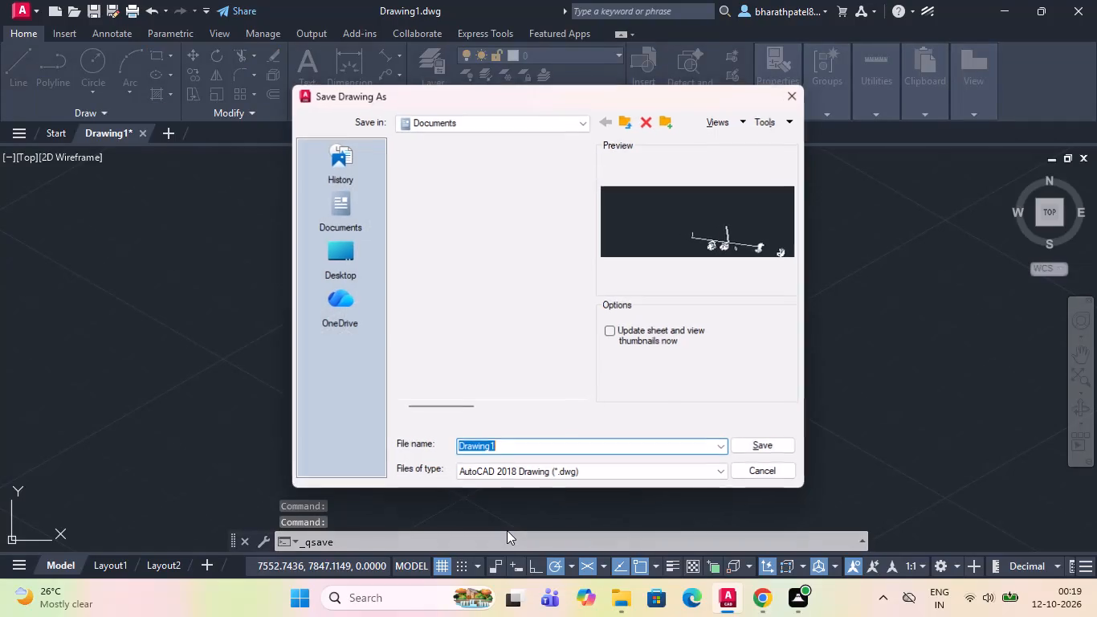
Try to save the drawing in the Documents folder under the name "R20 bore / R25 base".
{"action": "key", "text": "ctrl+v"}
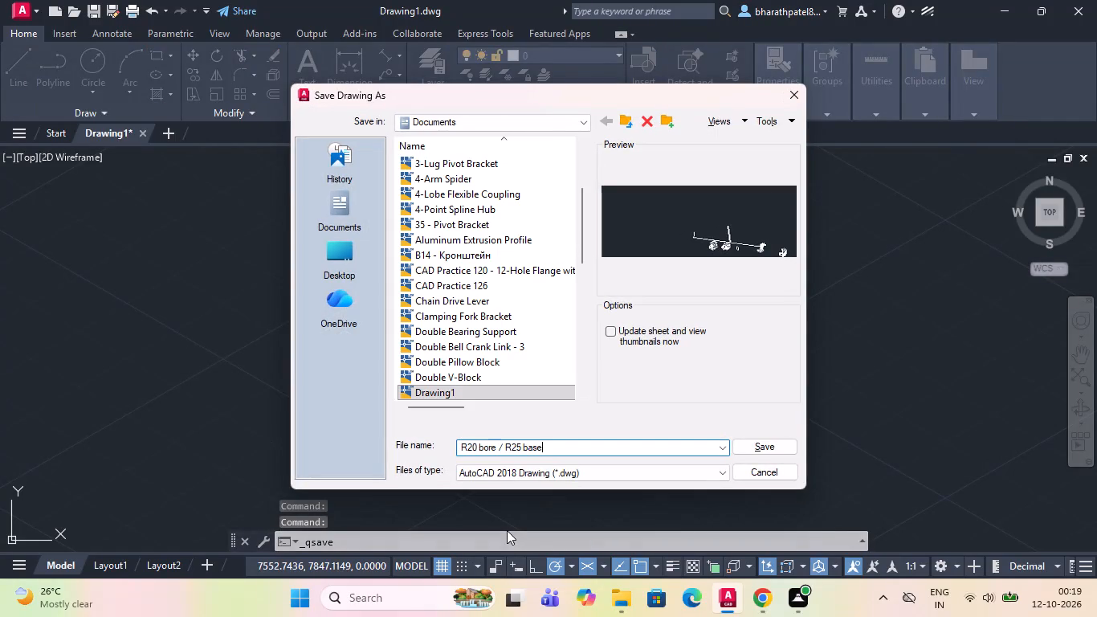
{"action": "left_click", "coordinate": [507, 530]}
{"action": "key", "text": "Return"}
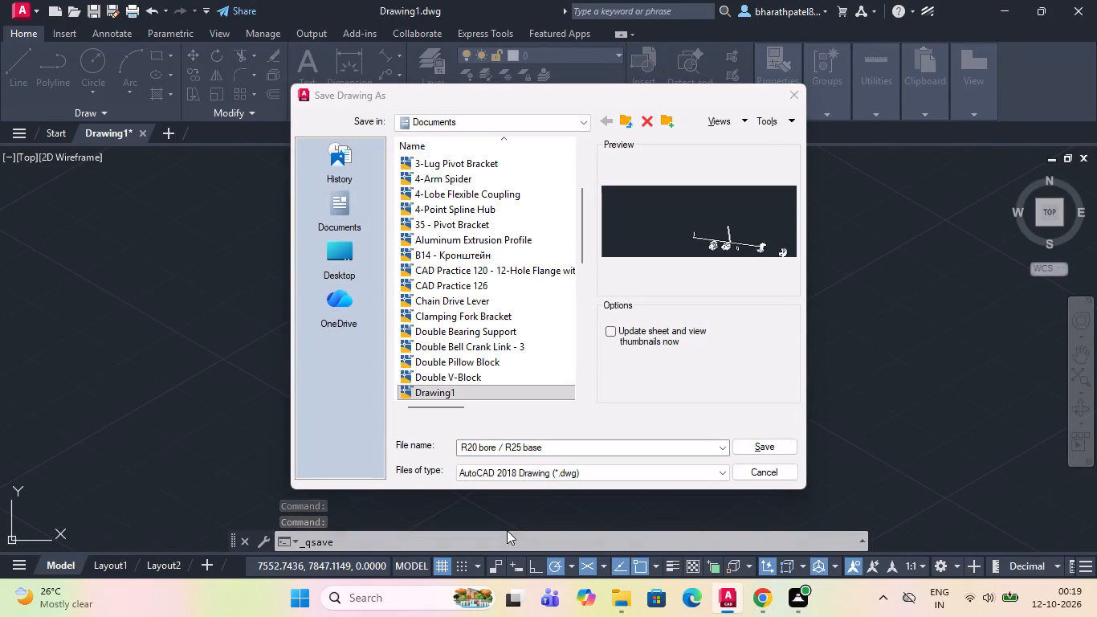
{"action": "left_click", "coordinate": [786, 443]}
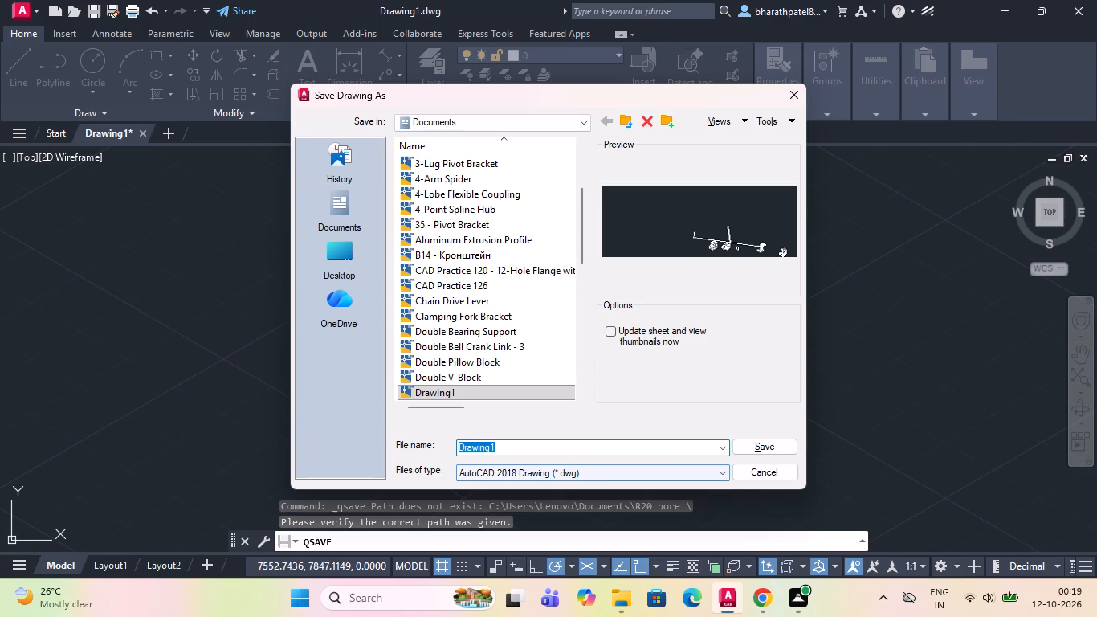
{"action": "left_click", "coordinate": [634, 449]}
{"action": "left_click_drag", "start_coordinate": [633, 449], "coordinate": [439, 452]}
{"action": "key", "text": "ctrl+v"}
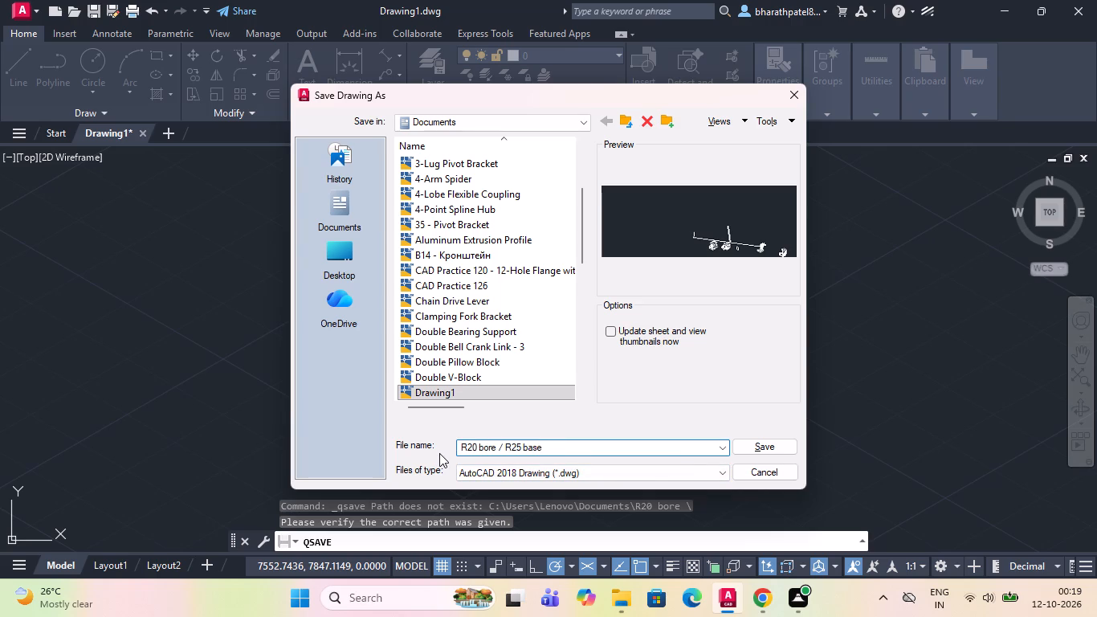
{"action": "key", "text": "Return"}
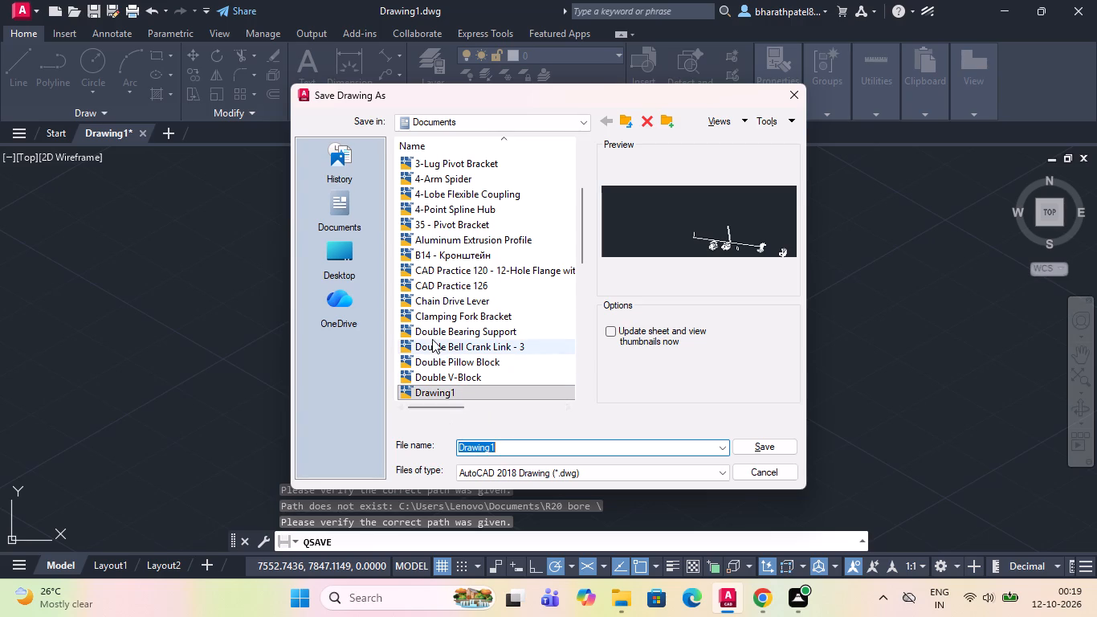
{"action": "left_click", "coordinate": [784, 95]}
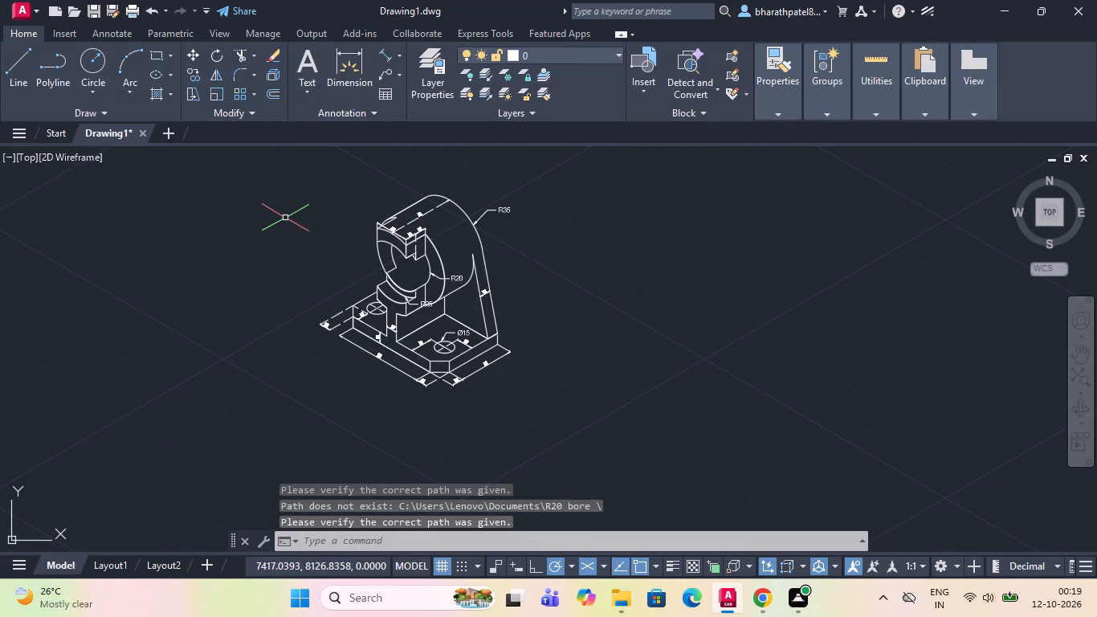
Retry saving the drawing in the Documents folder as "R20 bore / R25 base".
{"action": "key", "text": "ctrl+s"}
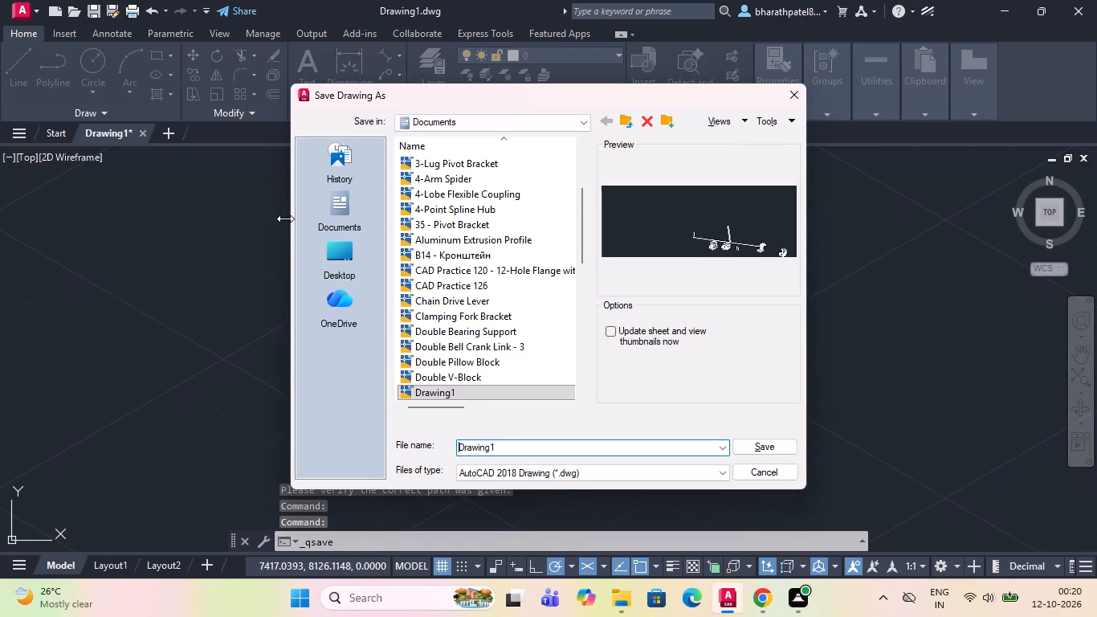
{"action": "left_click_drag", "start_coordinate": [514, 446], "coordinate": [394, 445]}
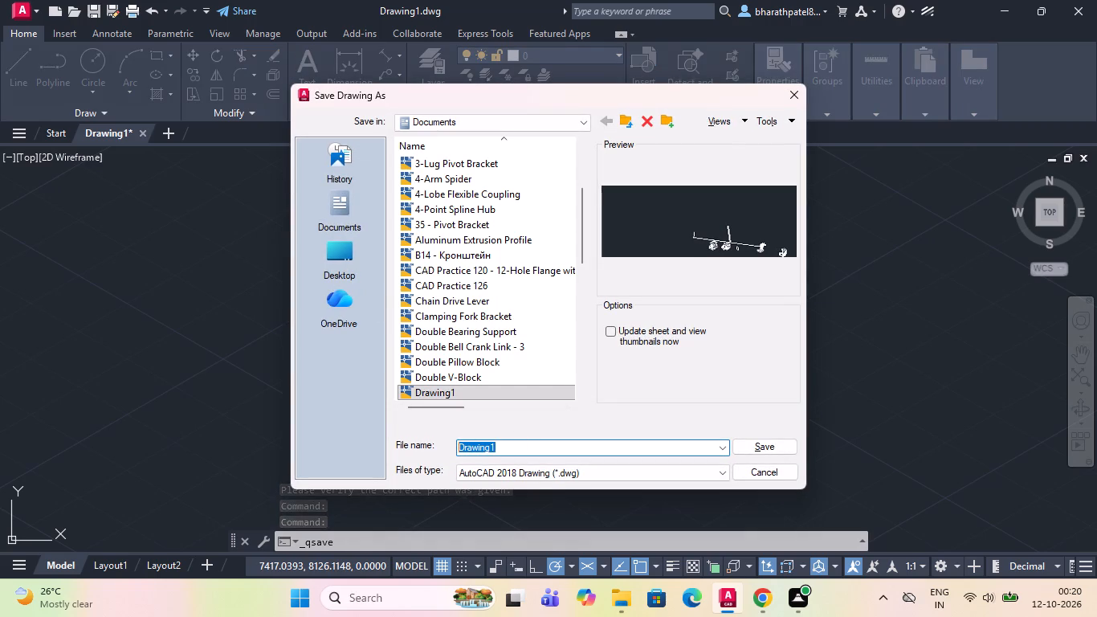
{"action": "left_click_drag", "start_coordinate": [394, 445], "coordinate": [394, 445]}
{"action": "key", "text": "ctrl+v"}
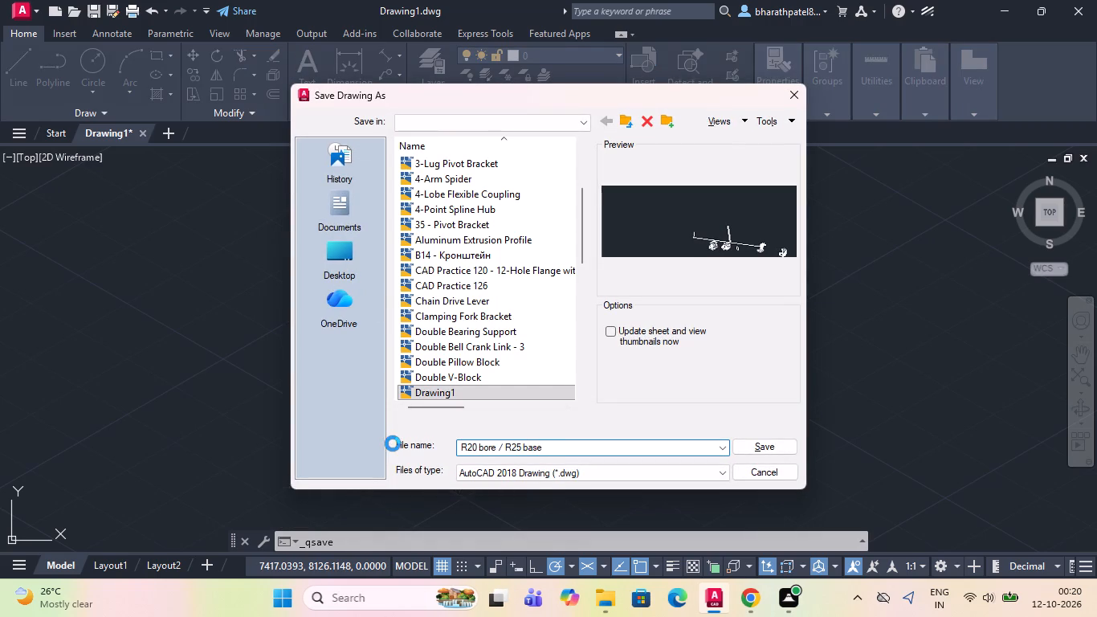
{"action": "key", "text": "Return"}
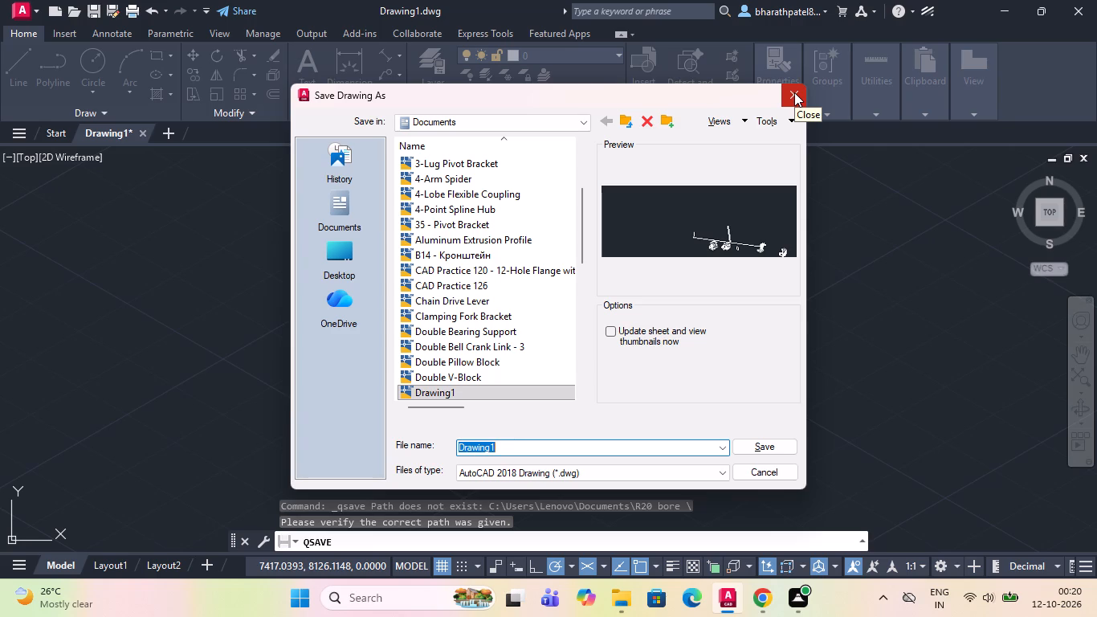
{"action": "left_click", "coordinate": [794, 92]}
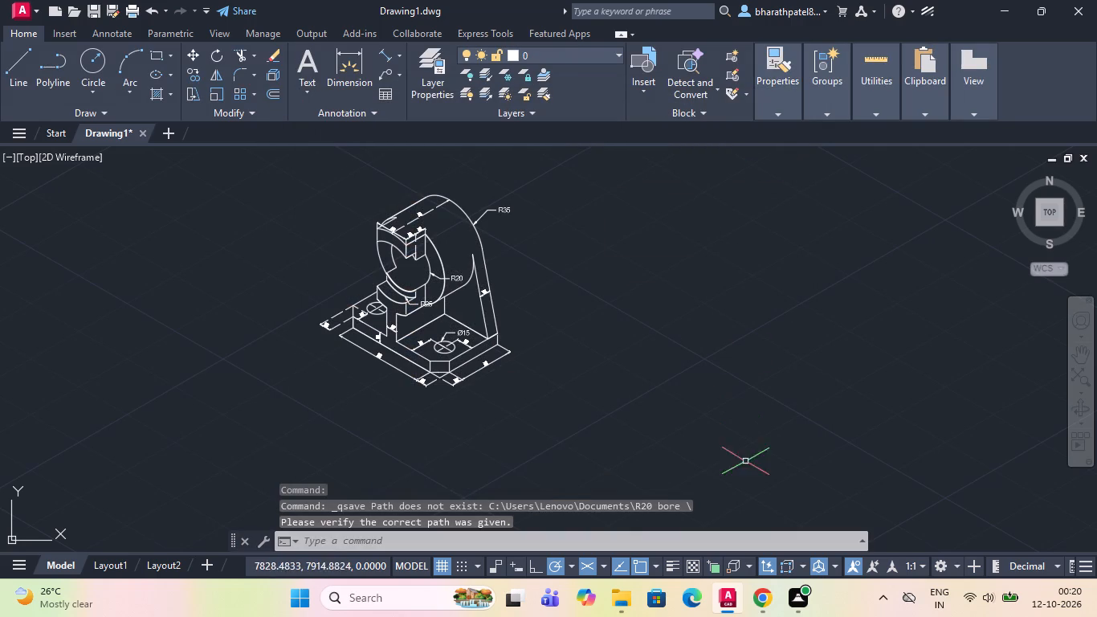
Expand the command history and read the messages from the recent save attempts.
{"action": "left_click", "coordinate": [849, 543]}
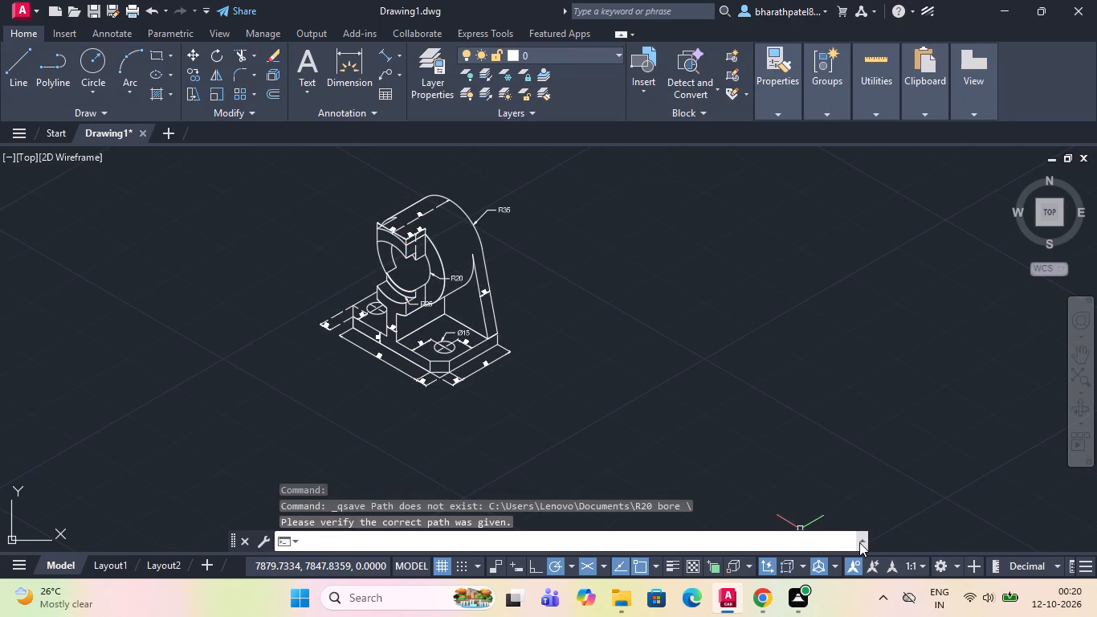
{"action": "left_click", "coordinate": [861, 539]}
{"action": "scroll", "coordinate": [563, 443], "scroll_direction": "down", "scroll_amount": 2}
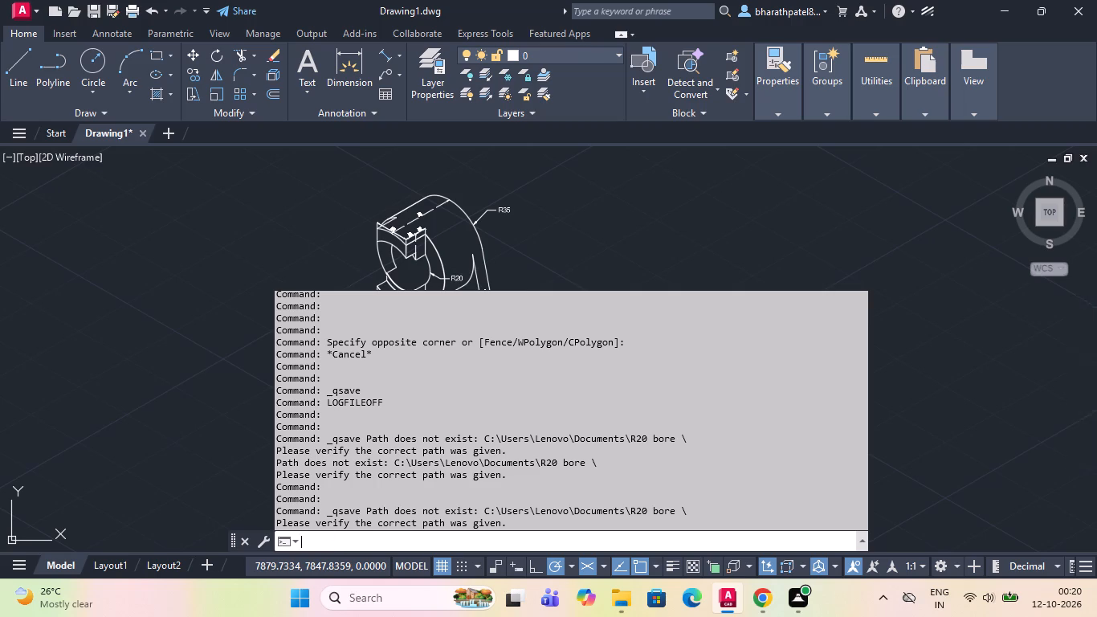
{"action": "scroll", "coordinate": [613, 503], "scroll_direction": "down", "scroll_amount": 3}
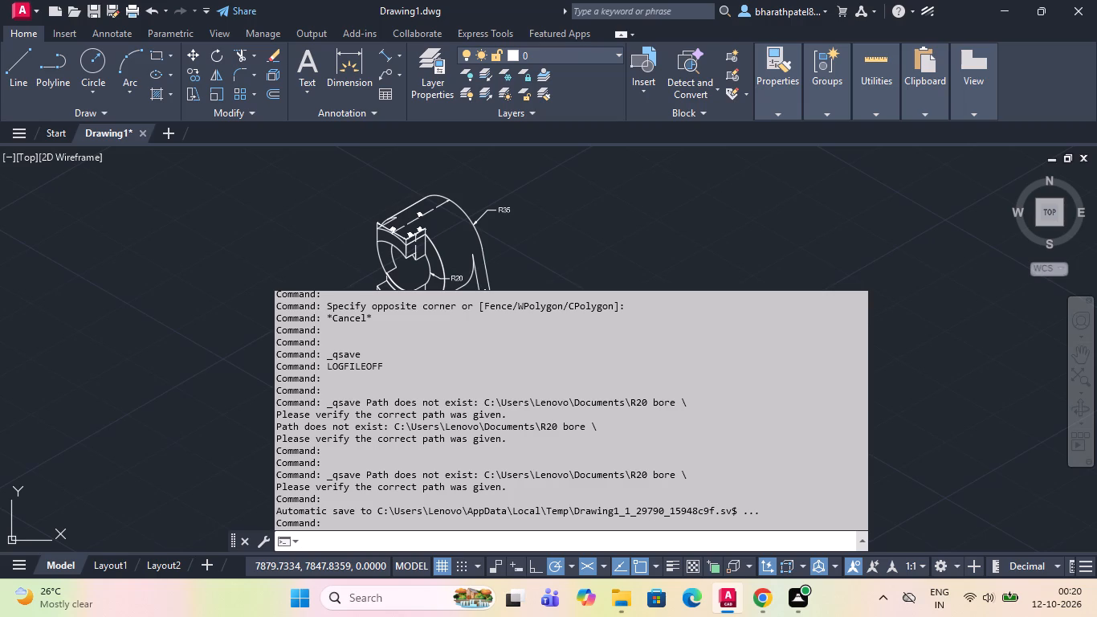
Switch to File Explorer and look through the Documents folder for the bracket drawing among the saved files.
{"action": "left_click", "coordinate": [610, 597]}
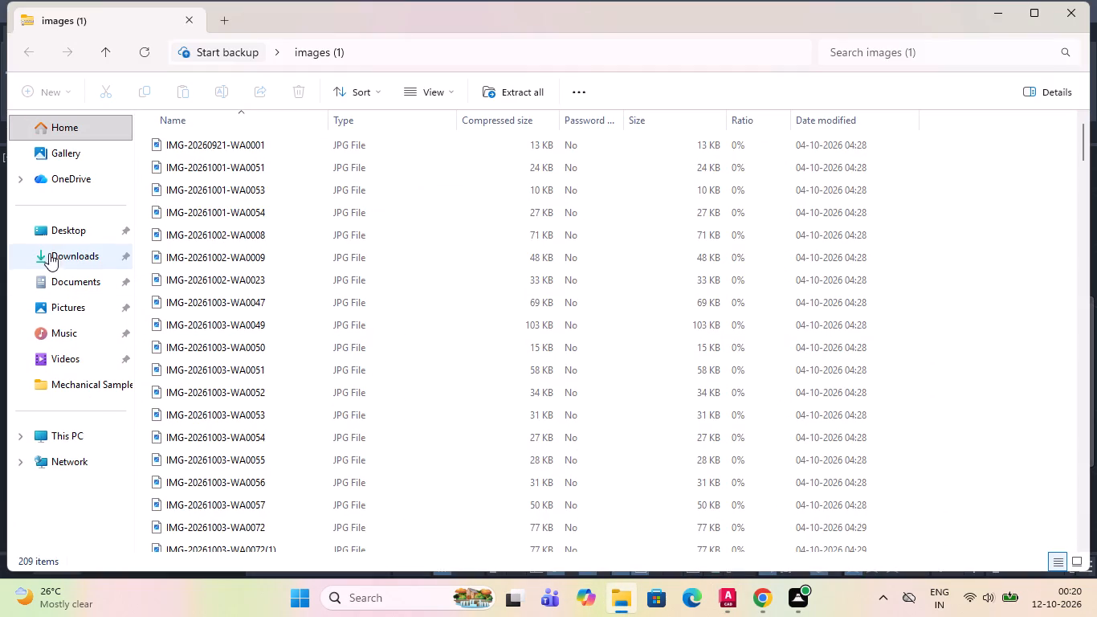
{"action": "left_click", "coordinate": [51, 281]}
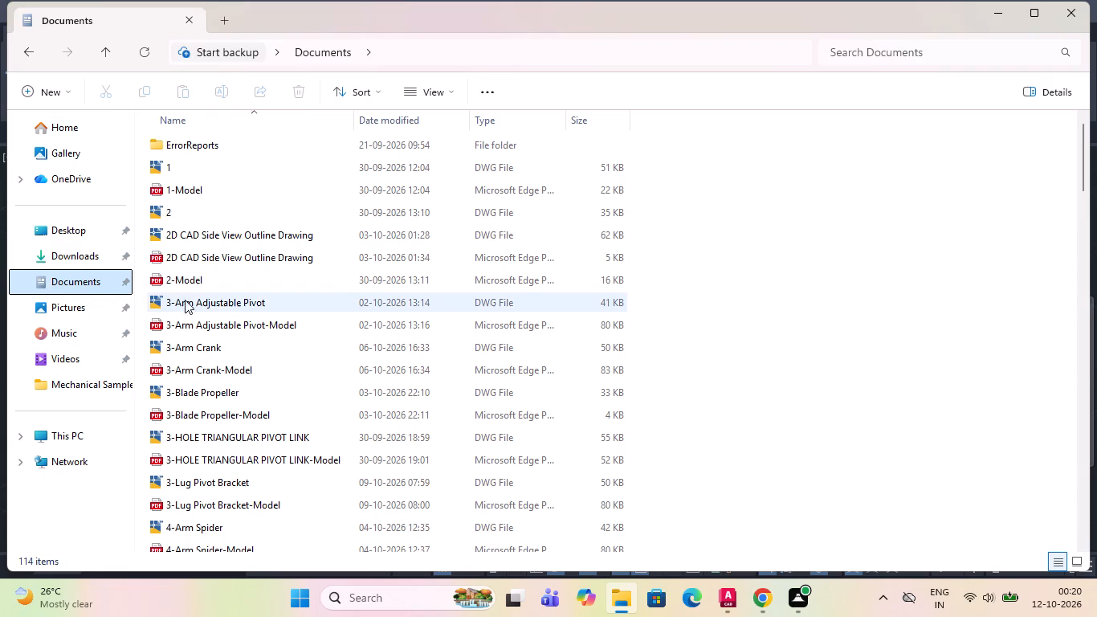
{"action": "scroll", "coordinate": [231, 297], "scroll_direction": "up", "scroll_amount": 3}
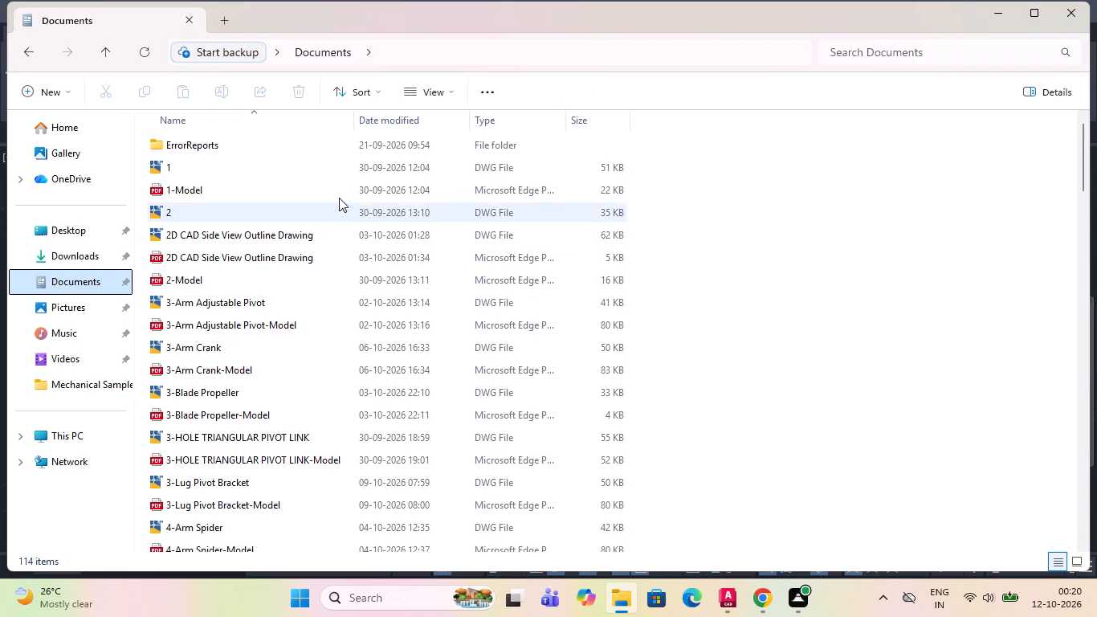
{"action": "scroll", "coordinate": [351, 257], "scroll_direction": "down", "scroll_amount": 3}
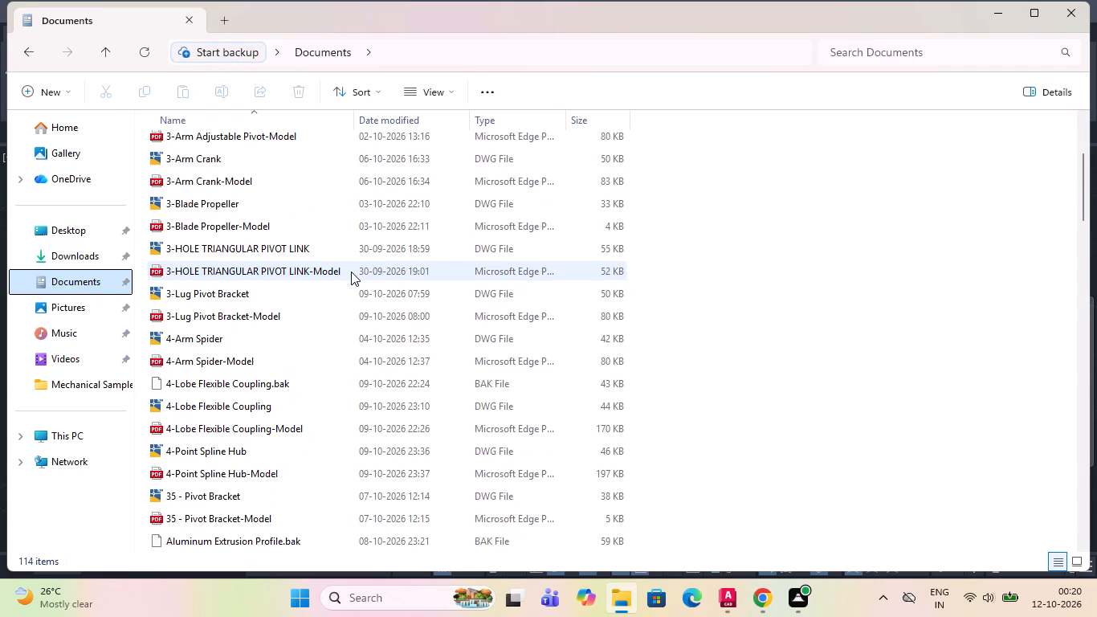
{"action": "scroll", "coordinate": [351, 272], "scroll_direction": "up", "scroll_amount": 8}
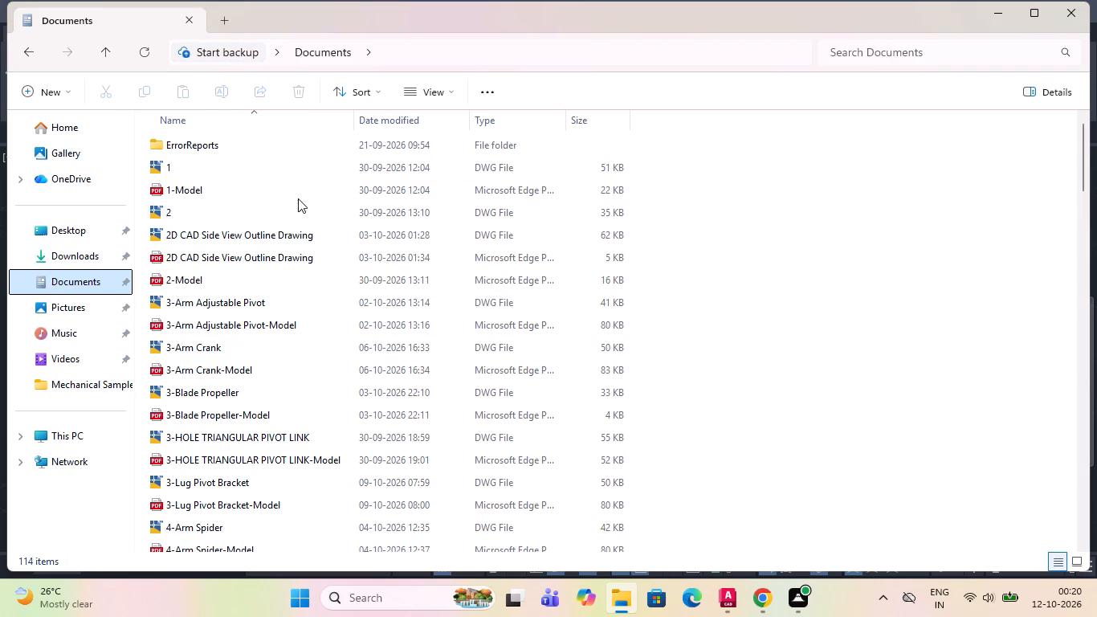
{"action": "scroll", "coordinate": [310, 295], "scroll_direction": "down", "scroll_amount": 2}
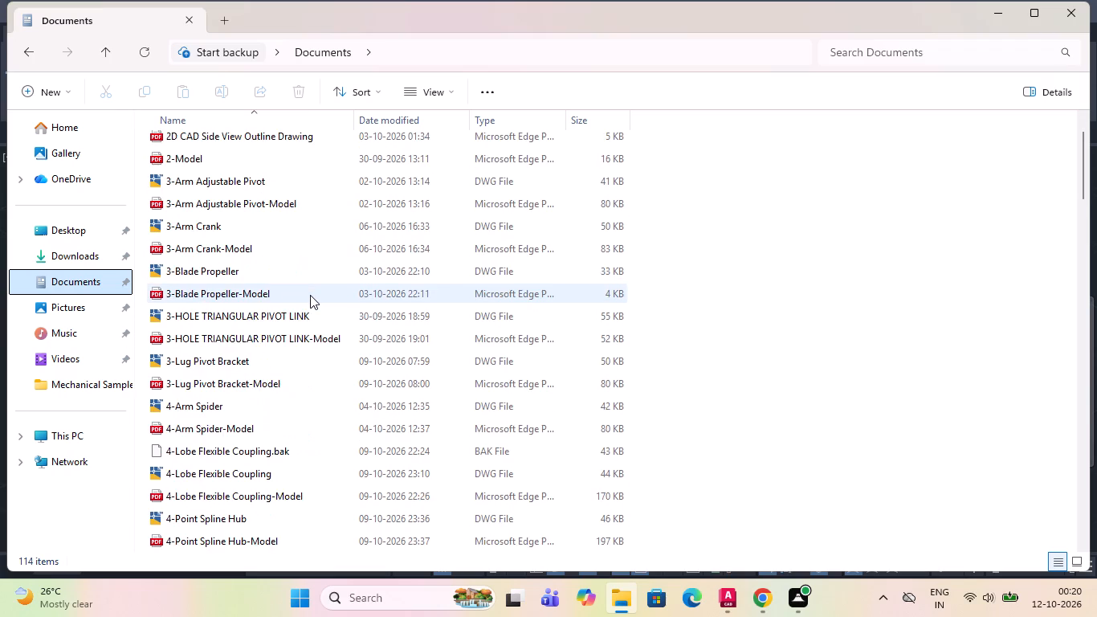
{"action": "scroll", "coordinate": [310, 295], "scroll_direction": "up", "scroll_amount": 4}
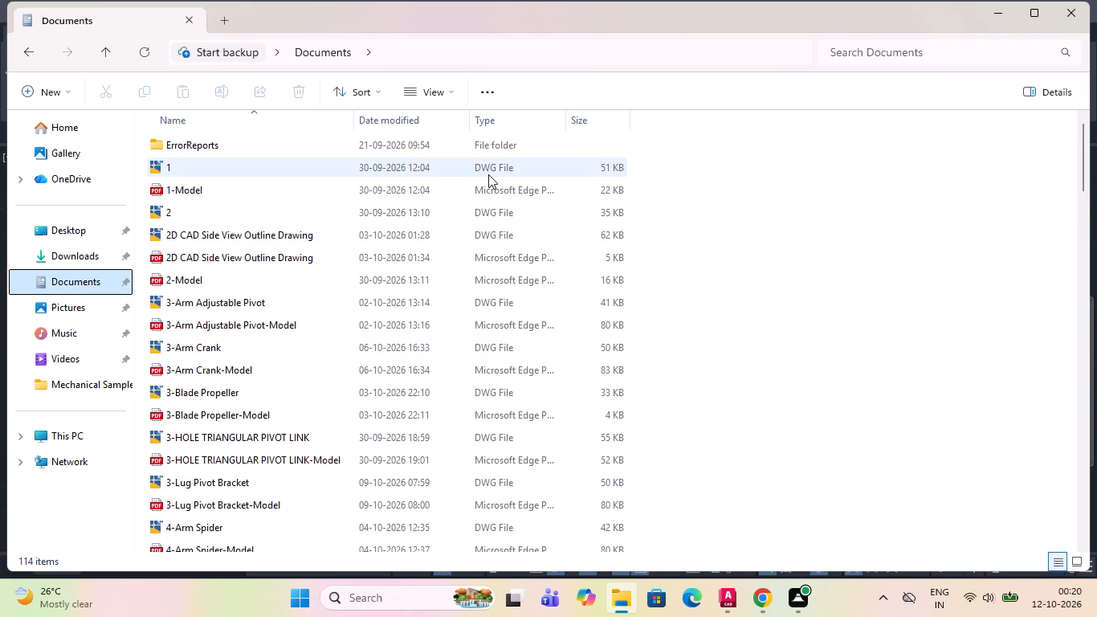
{"action": "scroll", "coordinate": [488, 175], "scroll_direction": "down", "scroll_amount": 10}
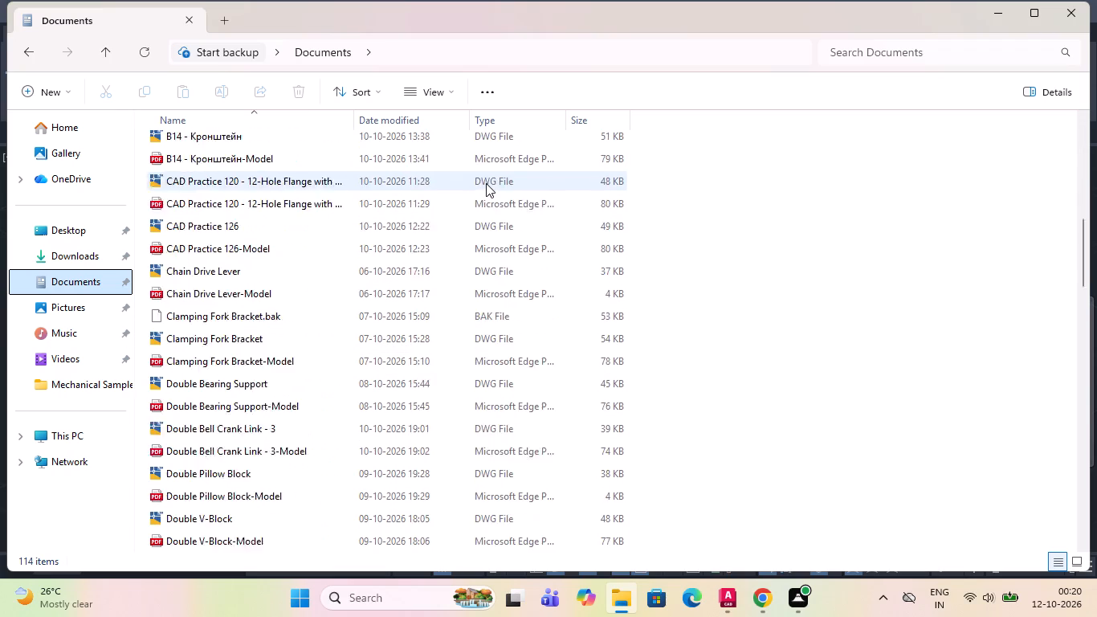
{"action": "scroll", "coordinate": [486, 183], "scroll_direction": "down", "scroll_amount": 18}
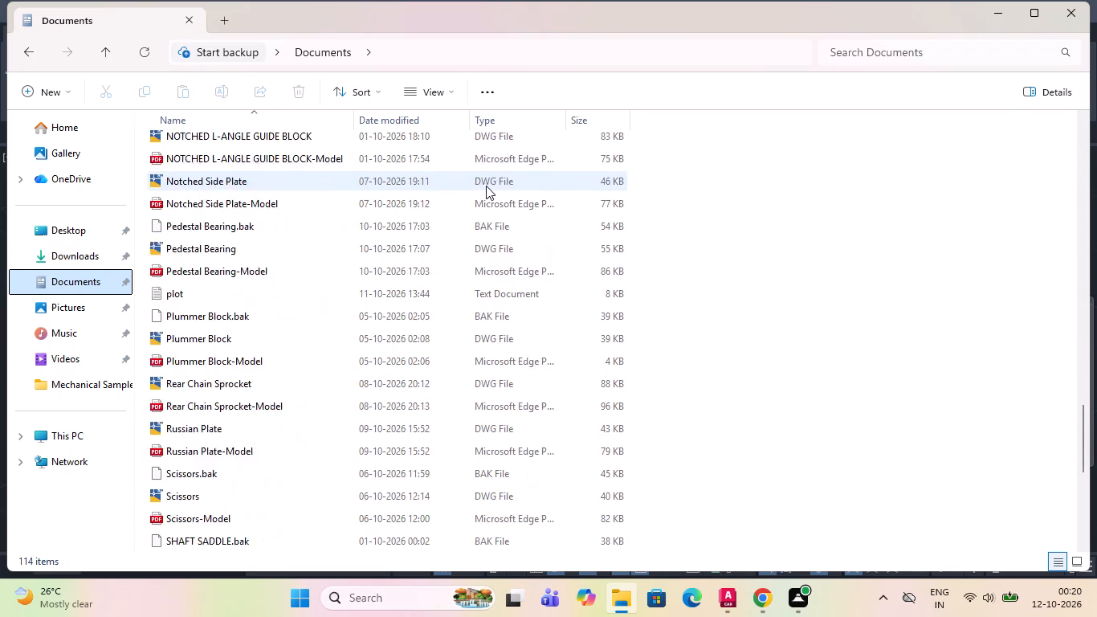
{"action": "scroll", "coordinate": [486, 186], "scroll_direction": "down", "scroll_amount": 12}
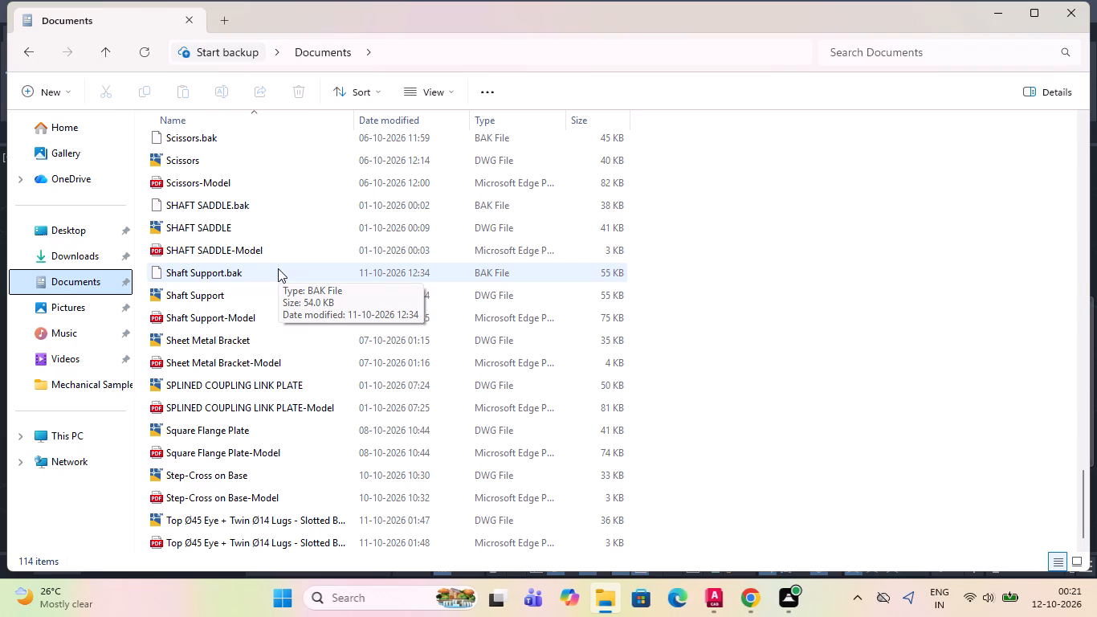
{"action": "scroll", "coordinate": [278, 268], "scroll_direction": "up", "scroll_amount": 4}
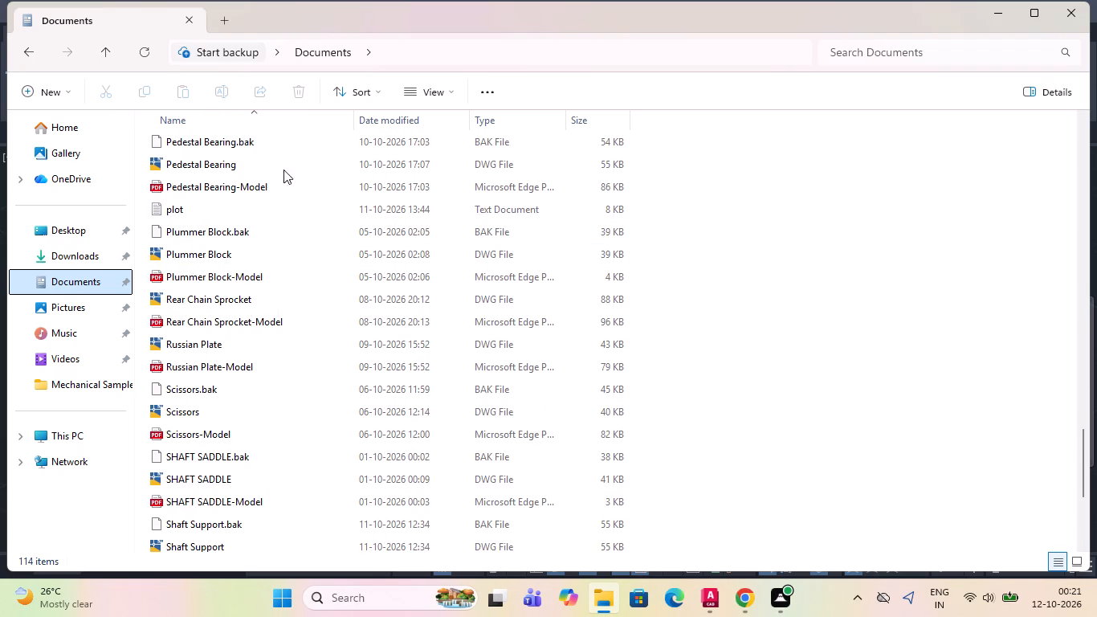
{"action": "scroll", "coordinate": [327, 190], "scroll_direction": "up", "scroll_amount": 13}
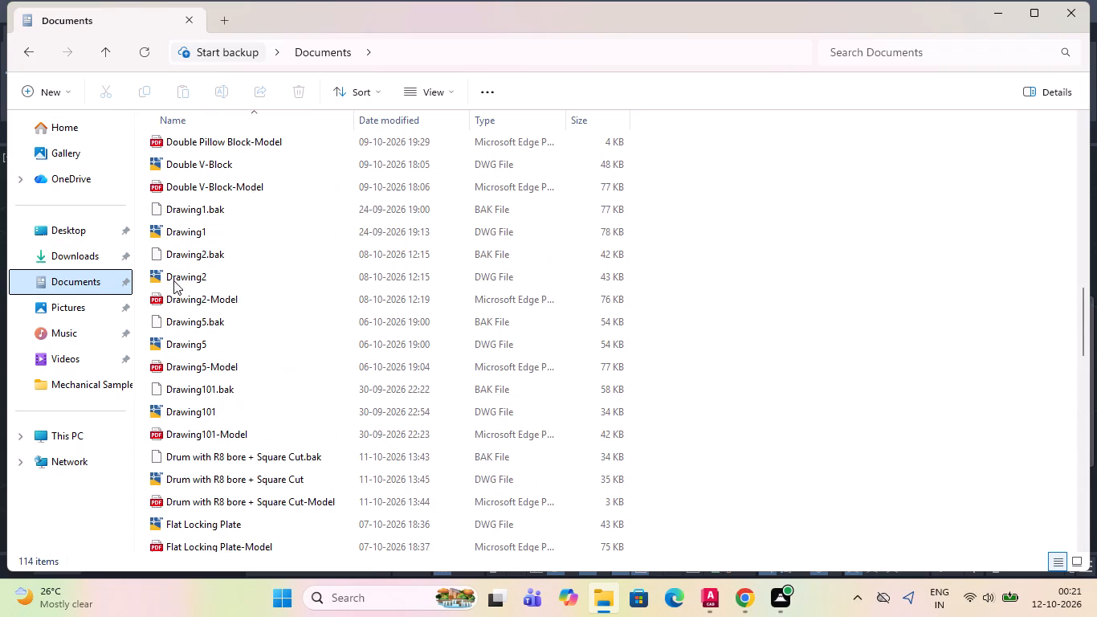
Check the Downloads folder, OneDrive and the recent files on the Home page for the bracket drawing.
{"action": "left_click", "coordinate": [86, 259]}
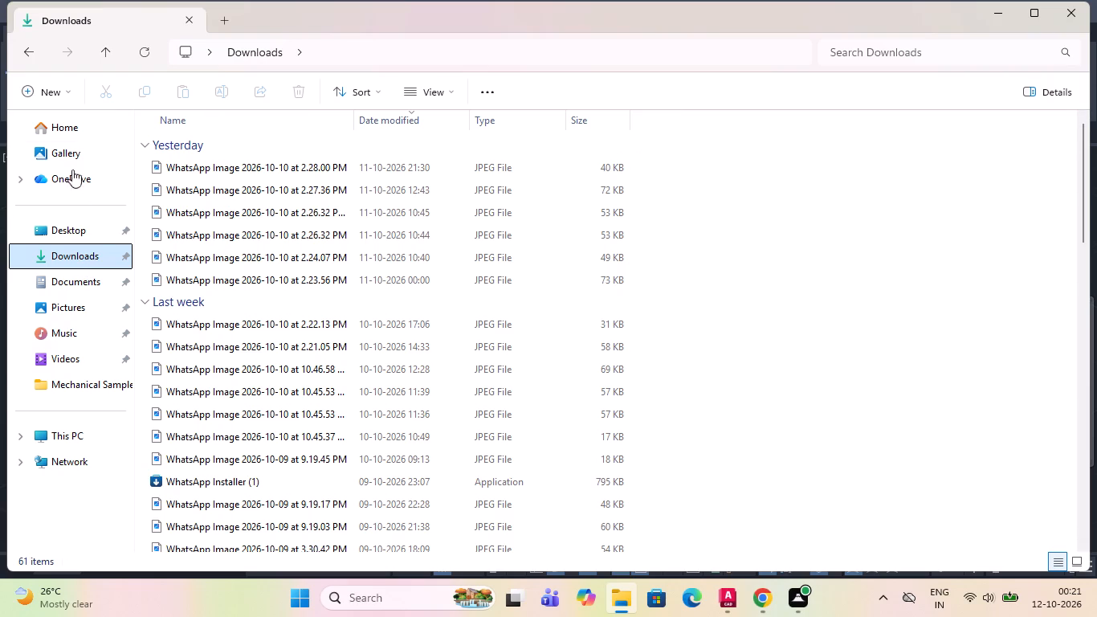
{"action": "left_click", "coordinate": [69, 174]}
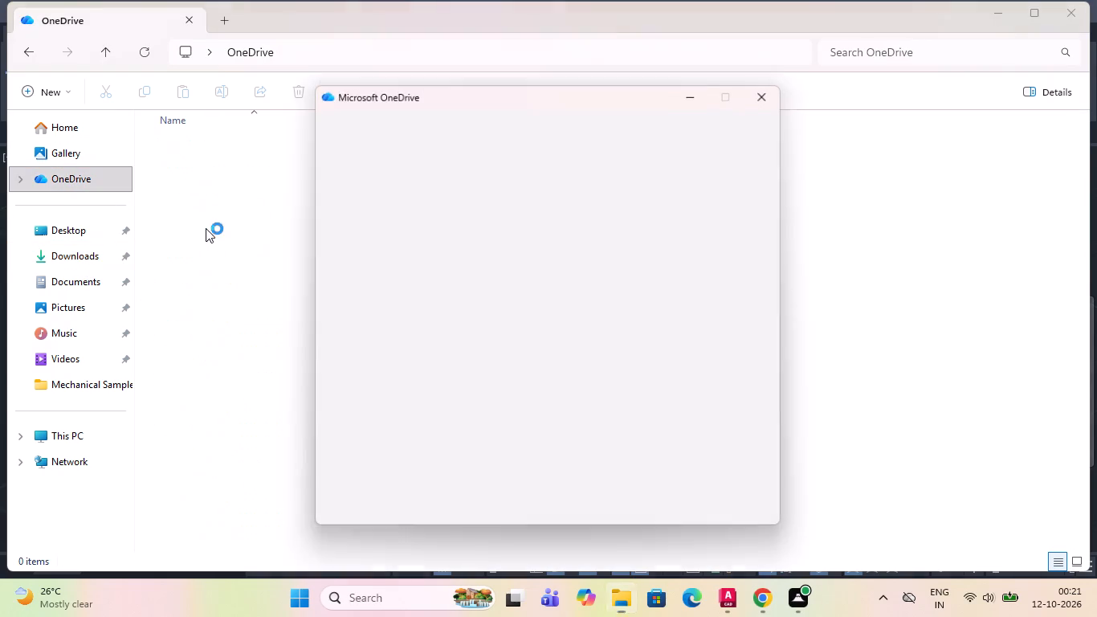
{"action": "left_click", "coordinate": [770, 96]}
{"action": "left_click", "coordinate": [63, 130]}
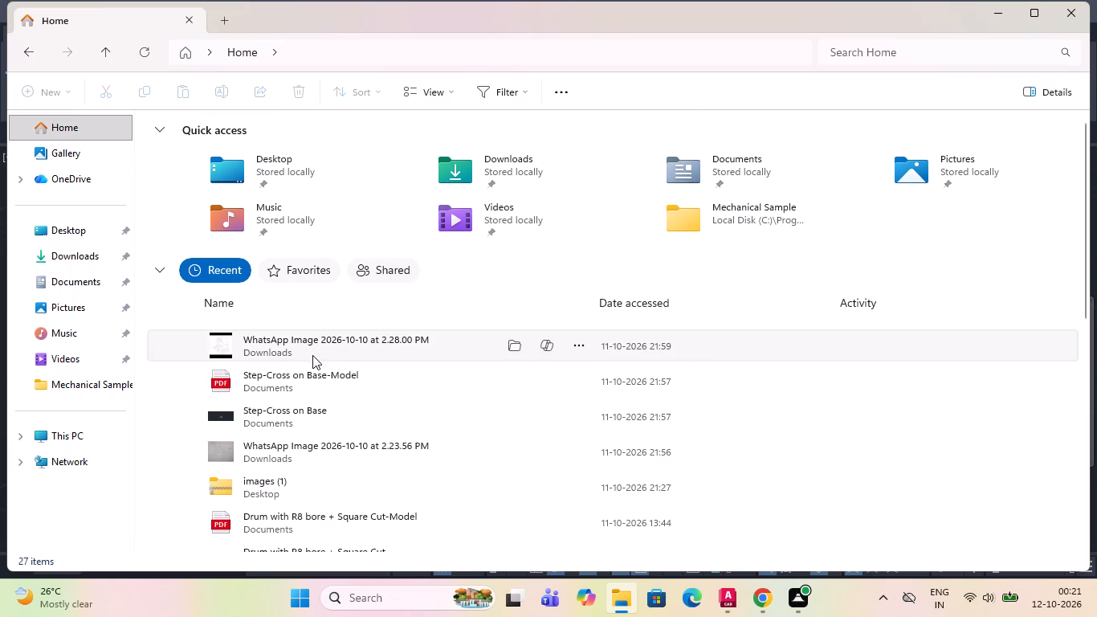
{"action": "scroll", "coordinate": [312, 361], "scroll_direction": "down", "scroll_amount": 2}
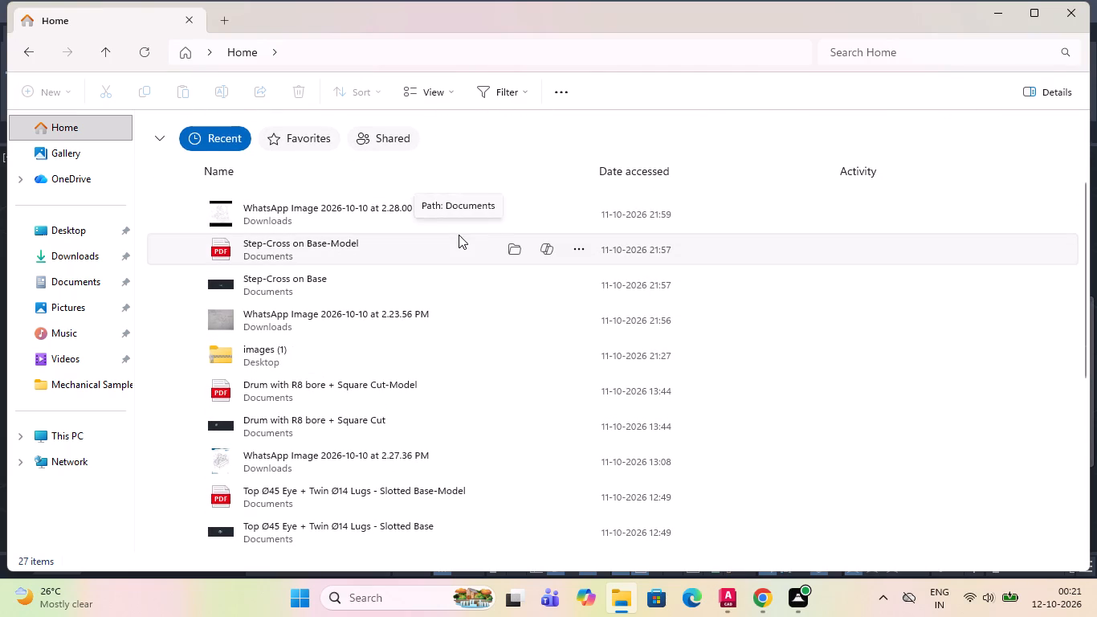
{"action": "scroll", "coordinate": [453, 427], "scroll_direction": "down", "scroll_amount": 6}
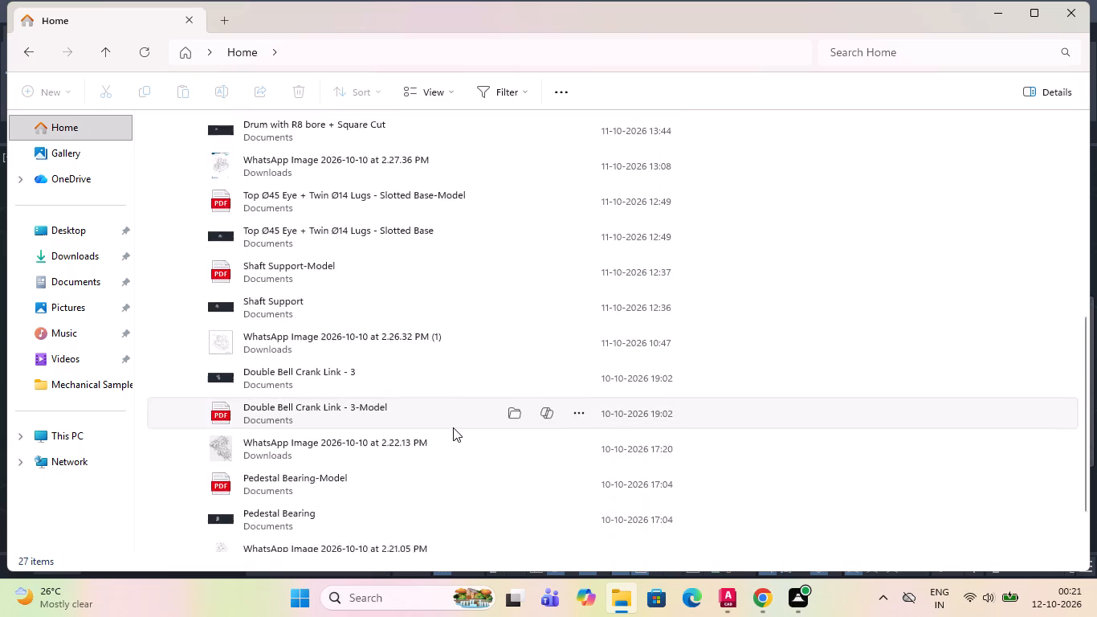
{"action": "scroll", "coordinate": [453, 427], "scroll_direction": "down", "scroll_amount": 3}
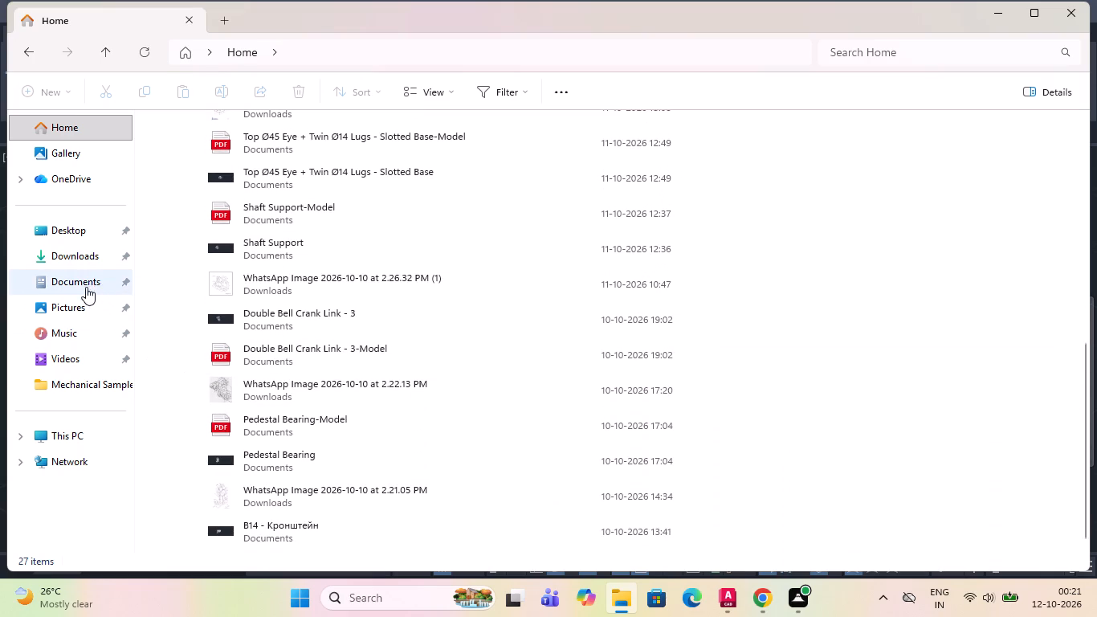
Return to the Documents folder and look through its whole file list for the saved bracket drawing.
{"action": "left_click", "coordinate": [83, 292]}
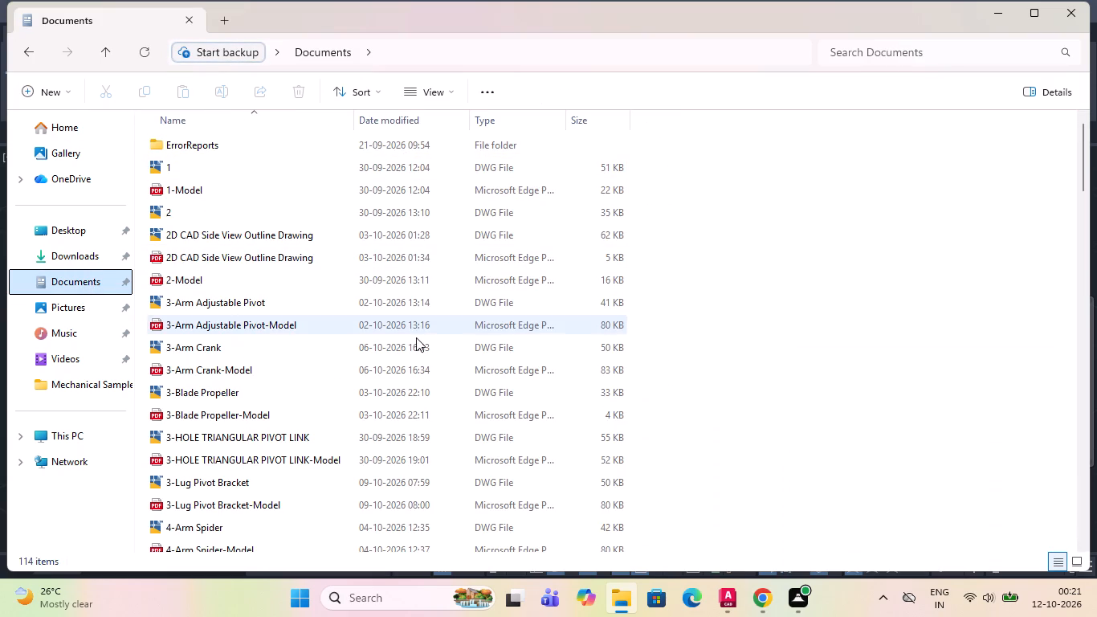
{"action": "scroll", "coordinate": [407, 414], "scroll_direction": "down", "scroll_amount": 4}
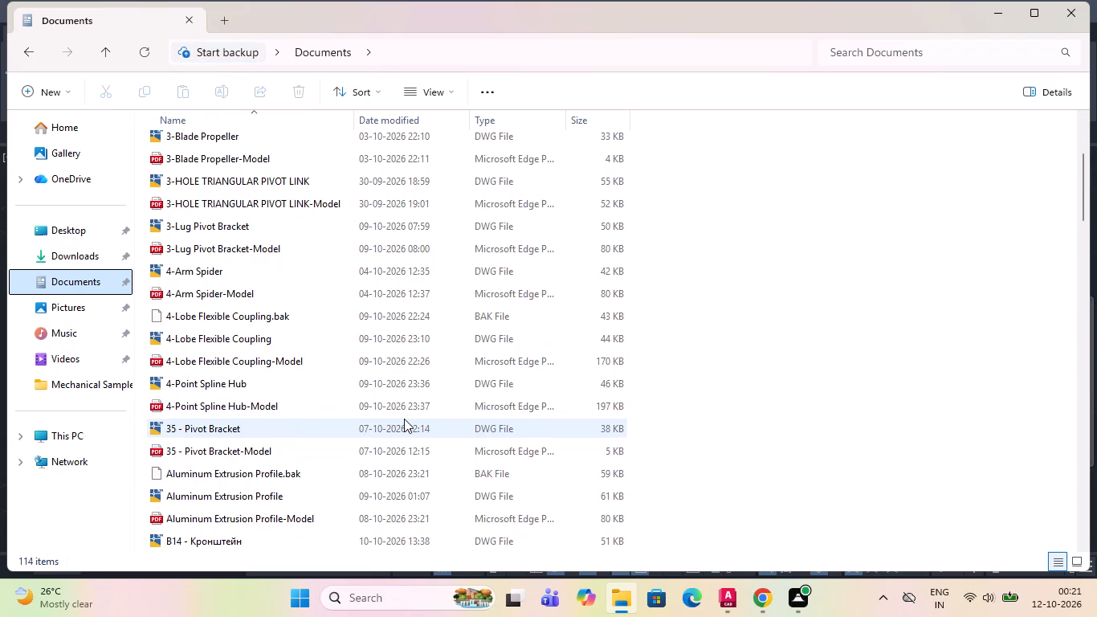
{"action": "scroll", "coordinate": [403, 419], "scroll_direction": "down", "scroll_amount": 1}
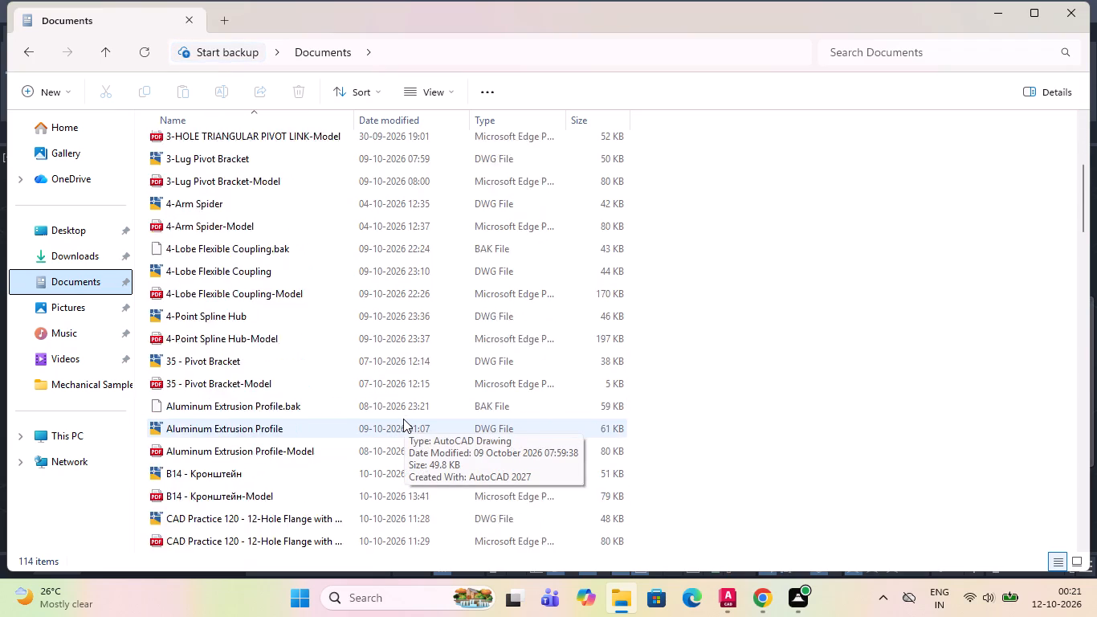
{"action": "scroll", "coordinate": [403, 419], "scroll_direction": "down", "scroll_amount": 11}
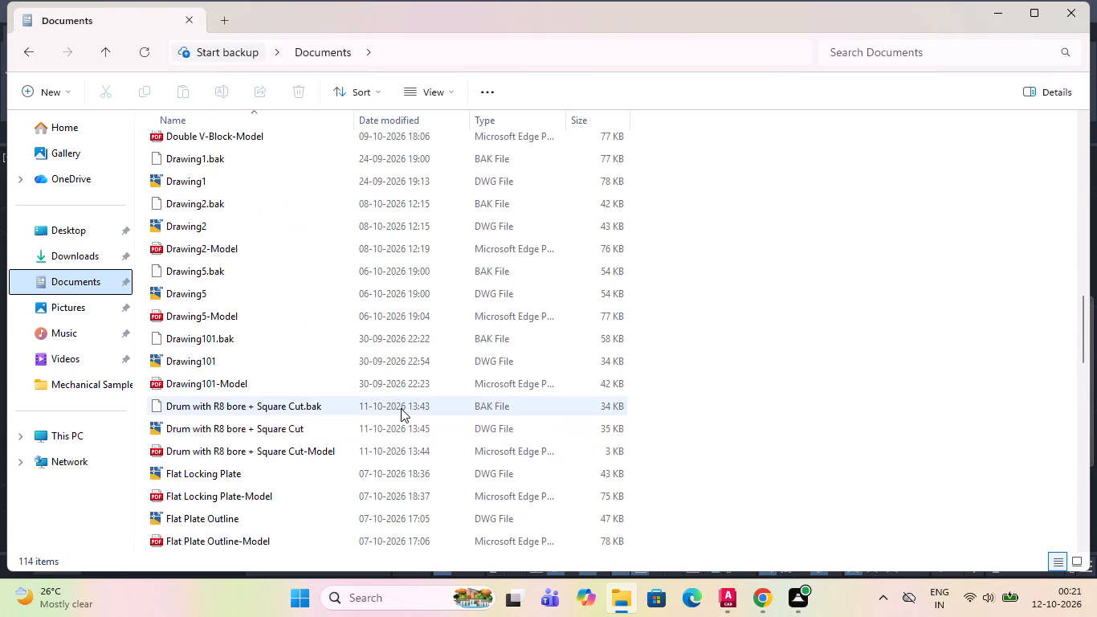
{"action": "scroll", "coordinate": [401, 408], "scroll_direction": "down", "scroll_amount": 1}
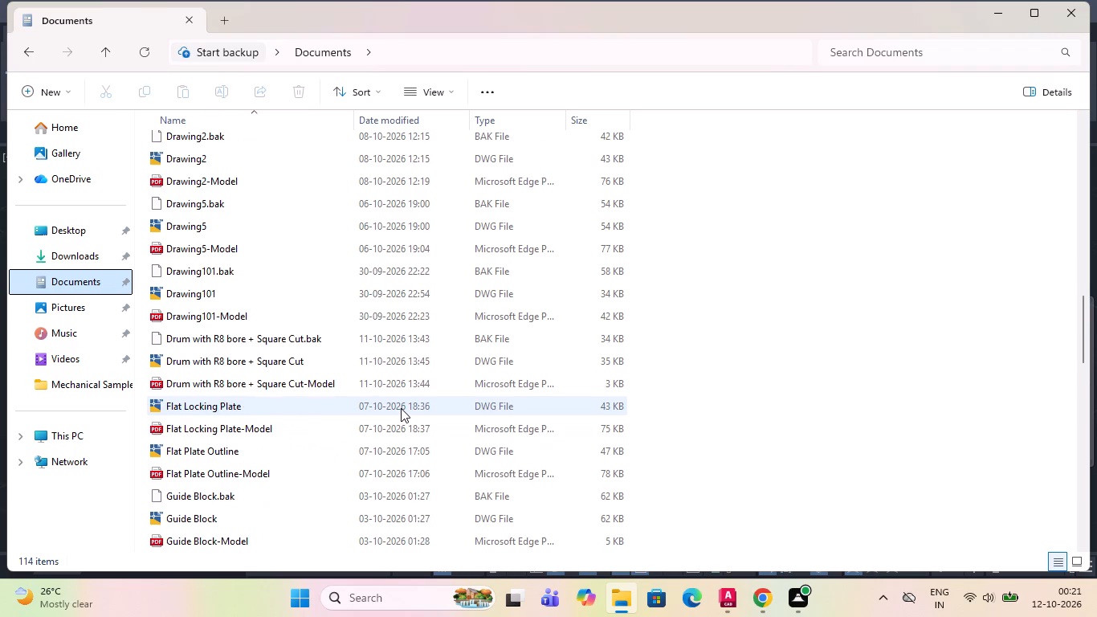
{"action": "scroll", "coordinate": [401, 408], "scroll_direction": "down", "scroll_amount": 2}
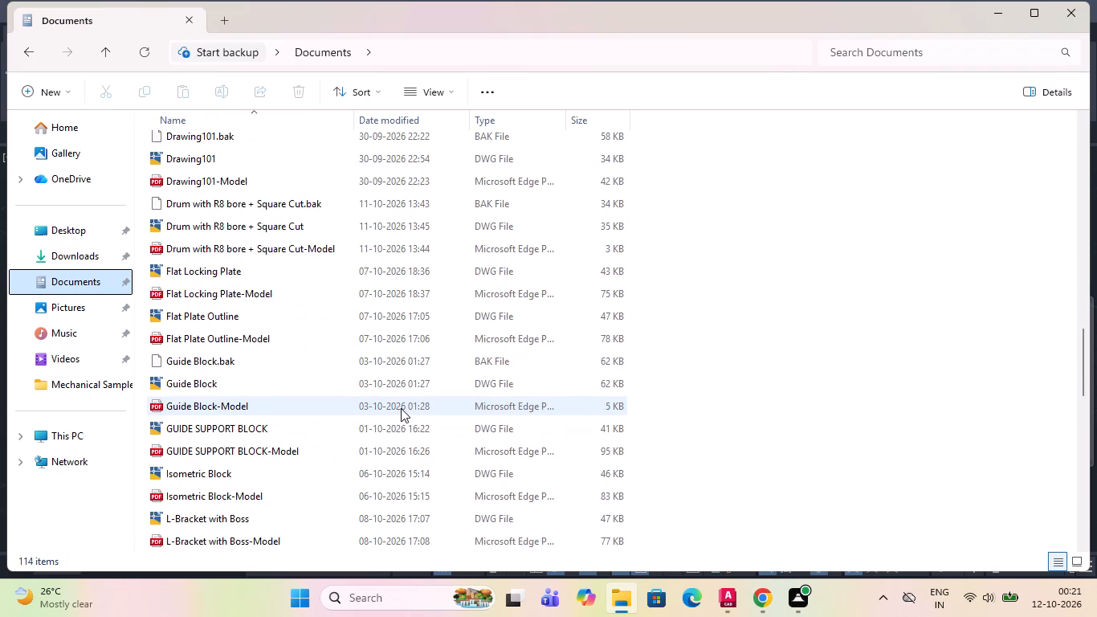
{"action": "scroll", "coordinate": [401, 408], "scroll_direction": "down", "scroll_amount": 5}
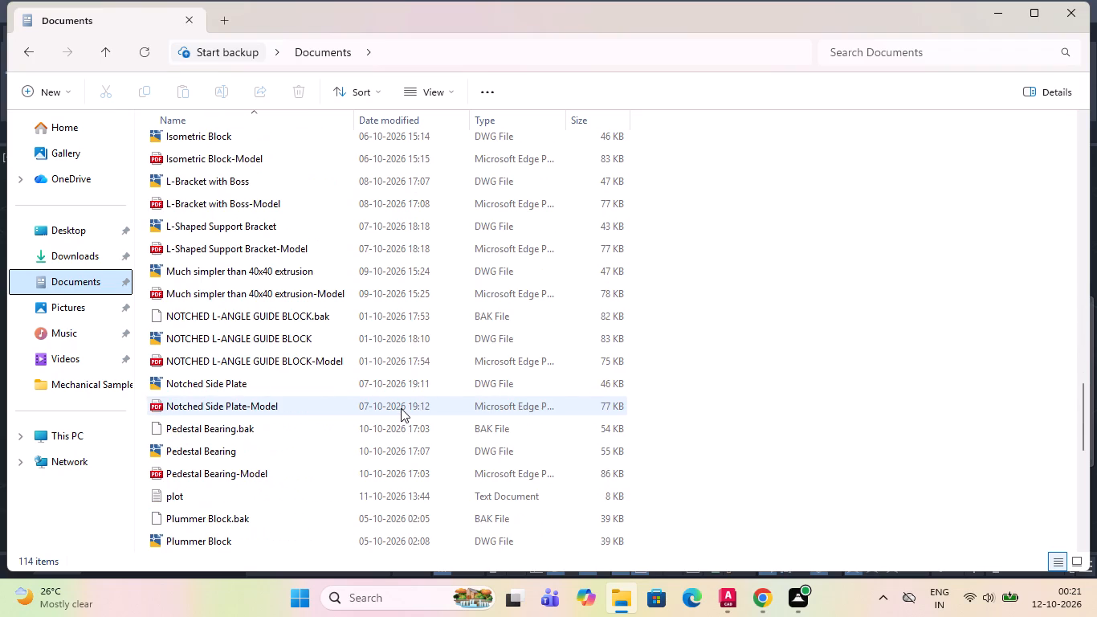
{"action": "scroll", "coordinate": [401, 408], "scroll_direction": "down", "scroll_amount": 5}
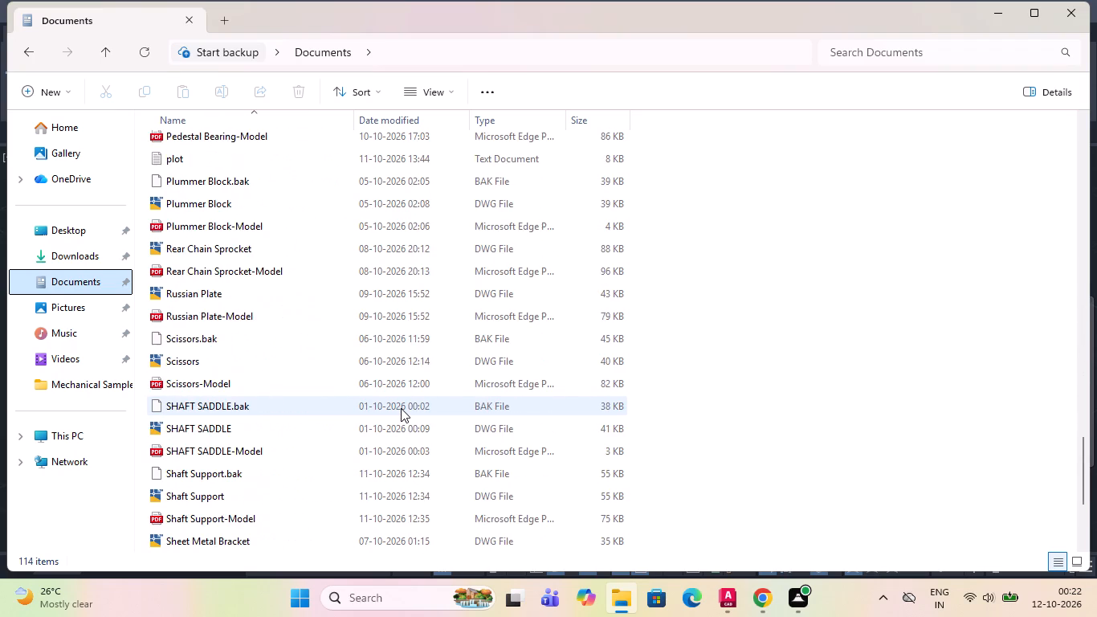
{"action": "scroll", "coordinate": [401, 408], "scroll_direction": "down", "scroll_amount": 10}
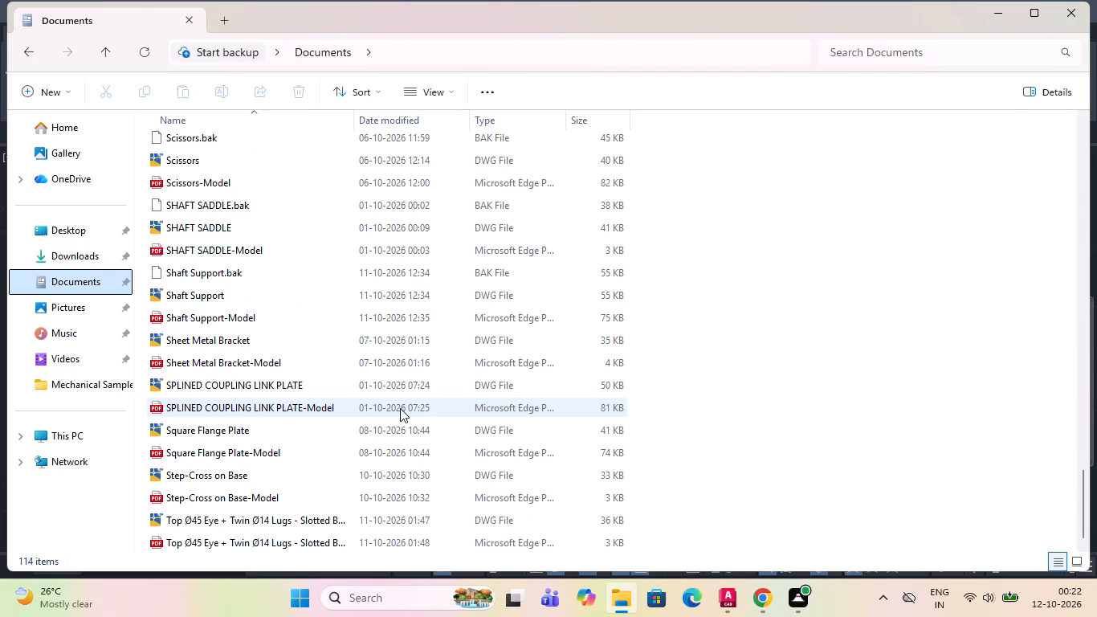
{"action": "scroll", "coordinate": [400, 408], "scroll_direction": "down", "scroll_amount": 3}
{"action": "left_click", "coordinate": [862, 362]}
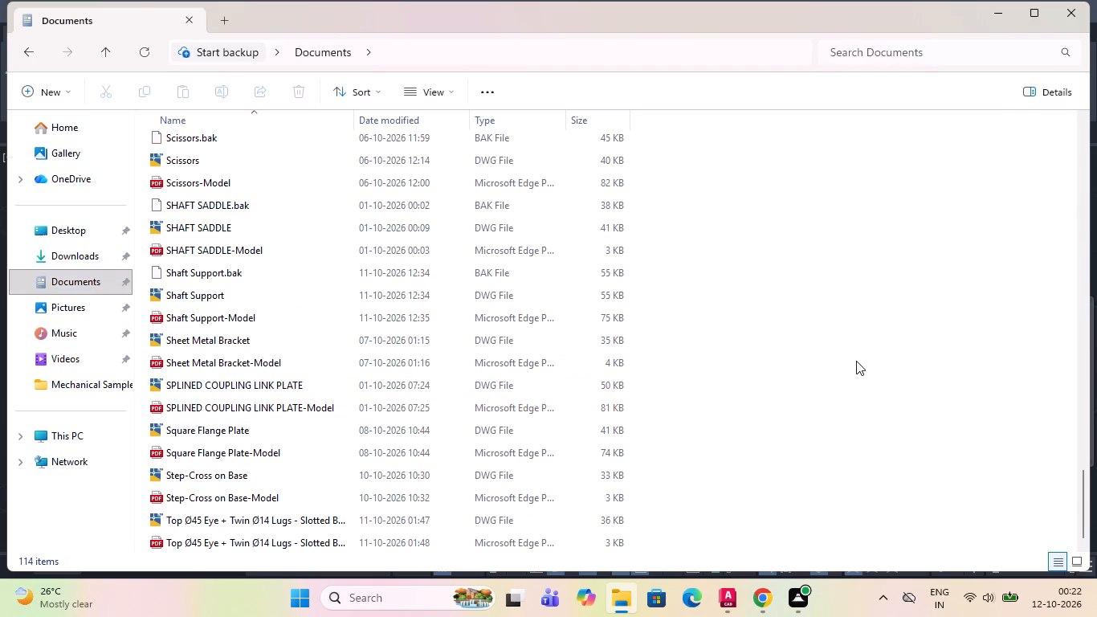